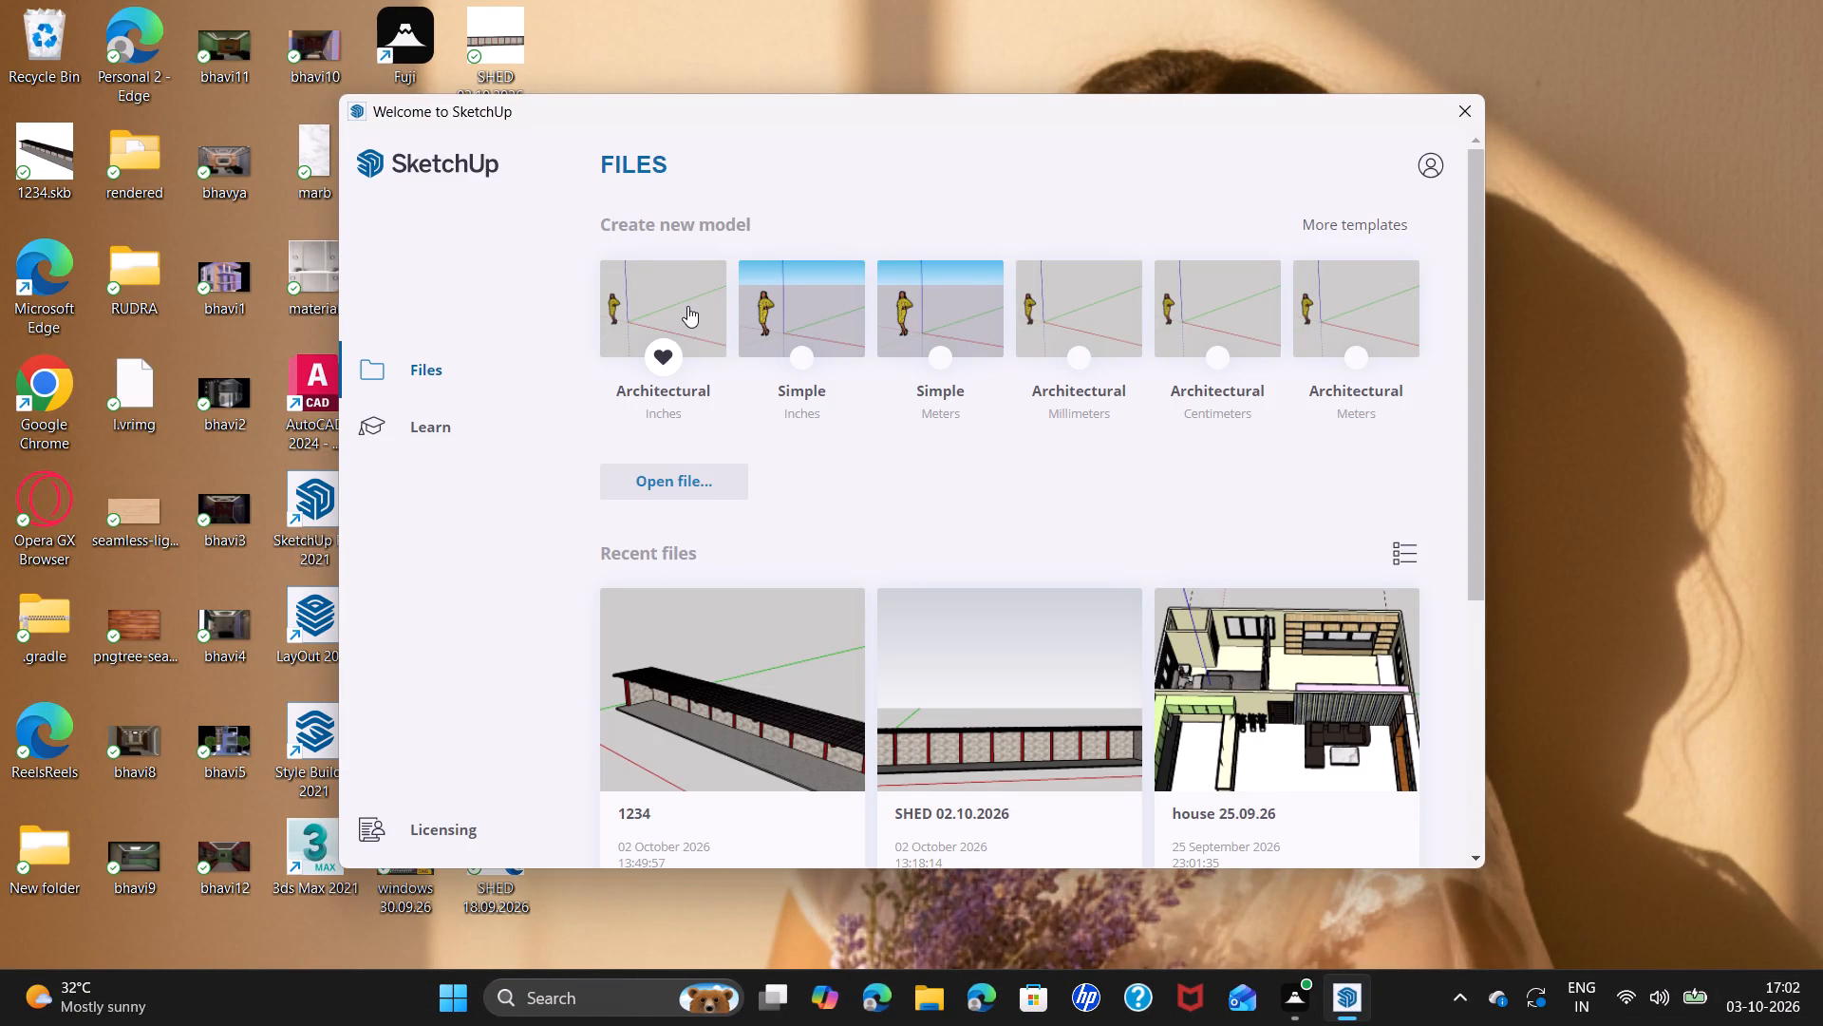
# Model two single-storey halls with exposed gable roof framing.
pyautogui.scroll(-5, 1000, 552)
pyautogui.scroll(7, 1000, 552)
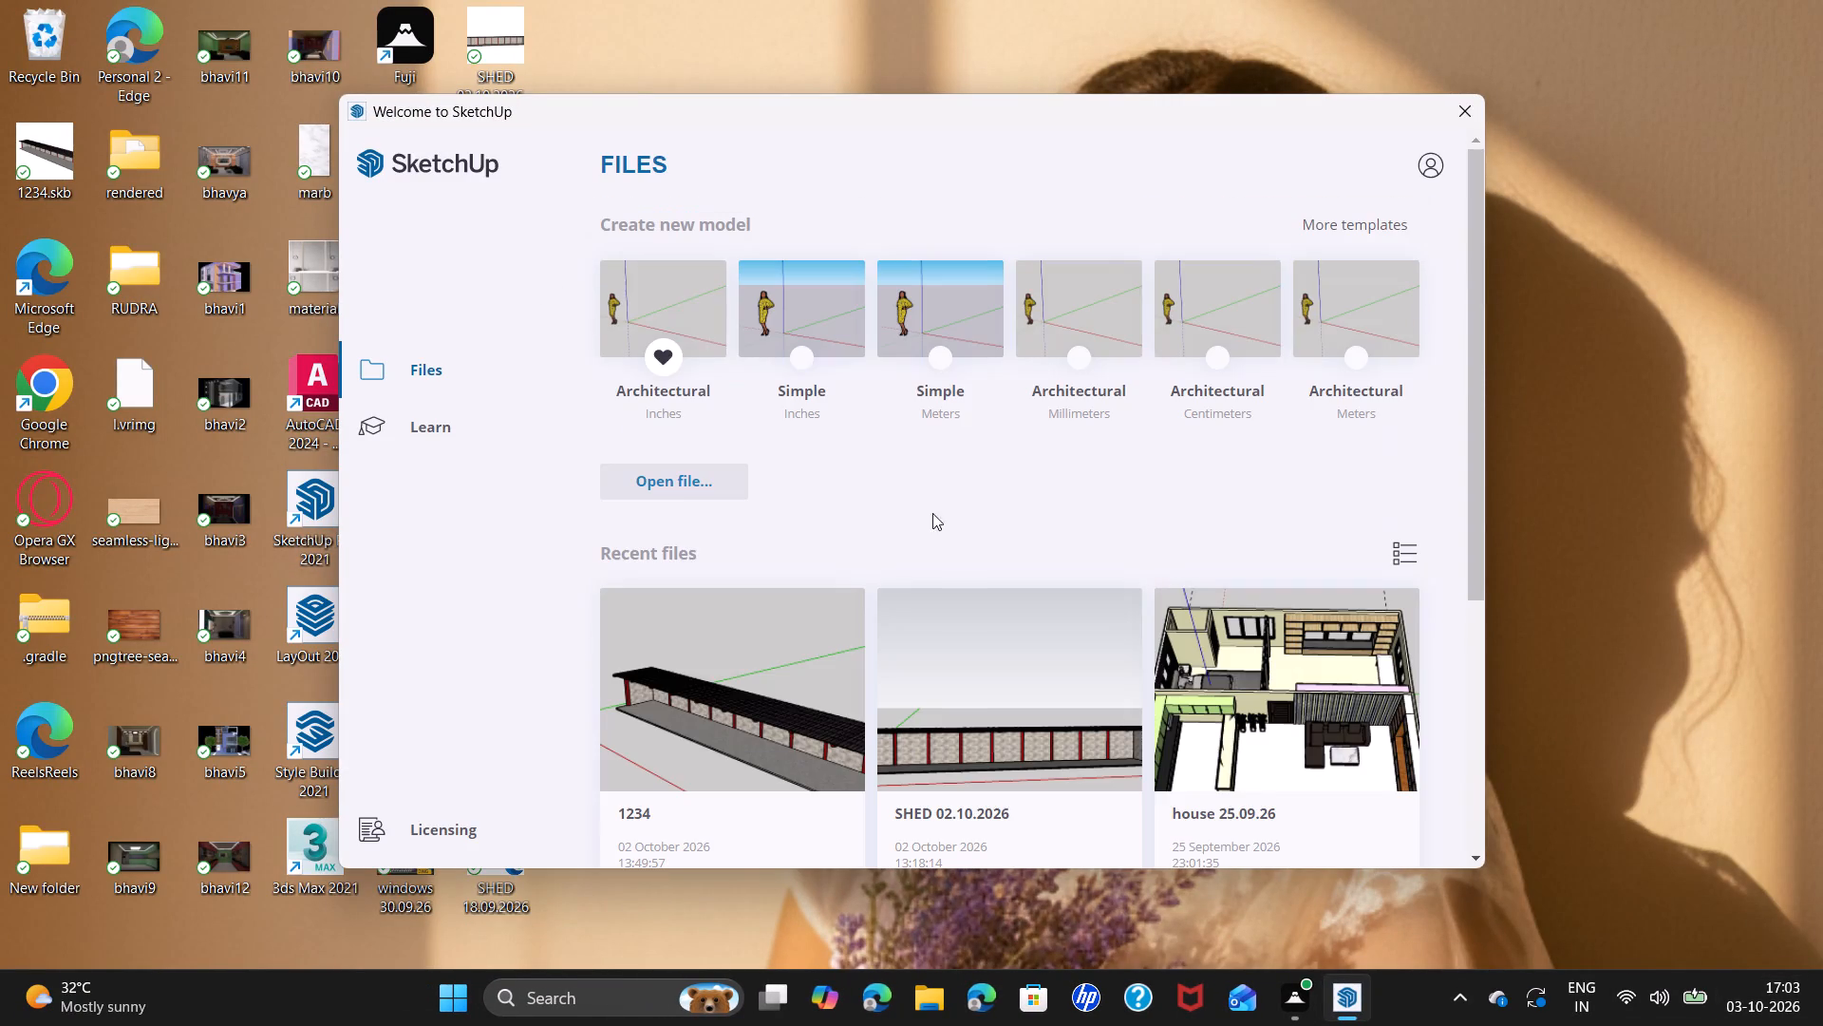
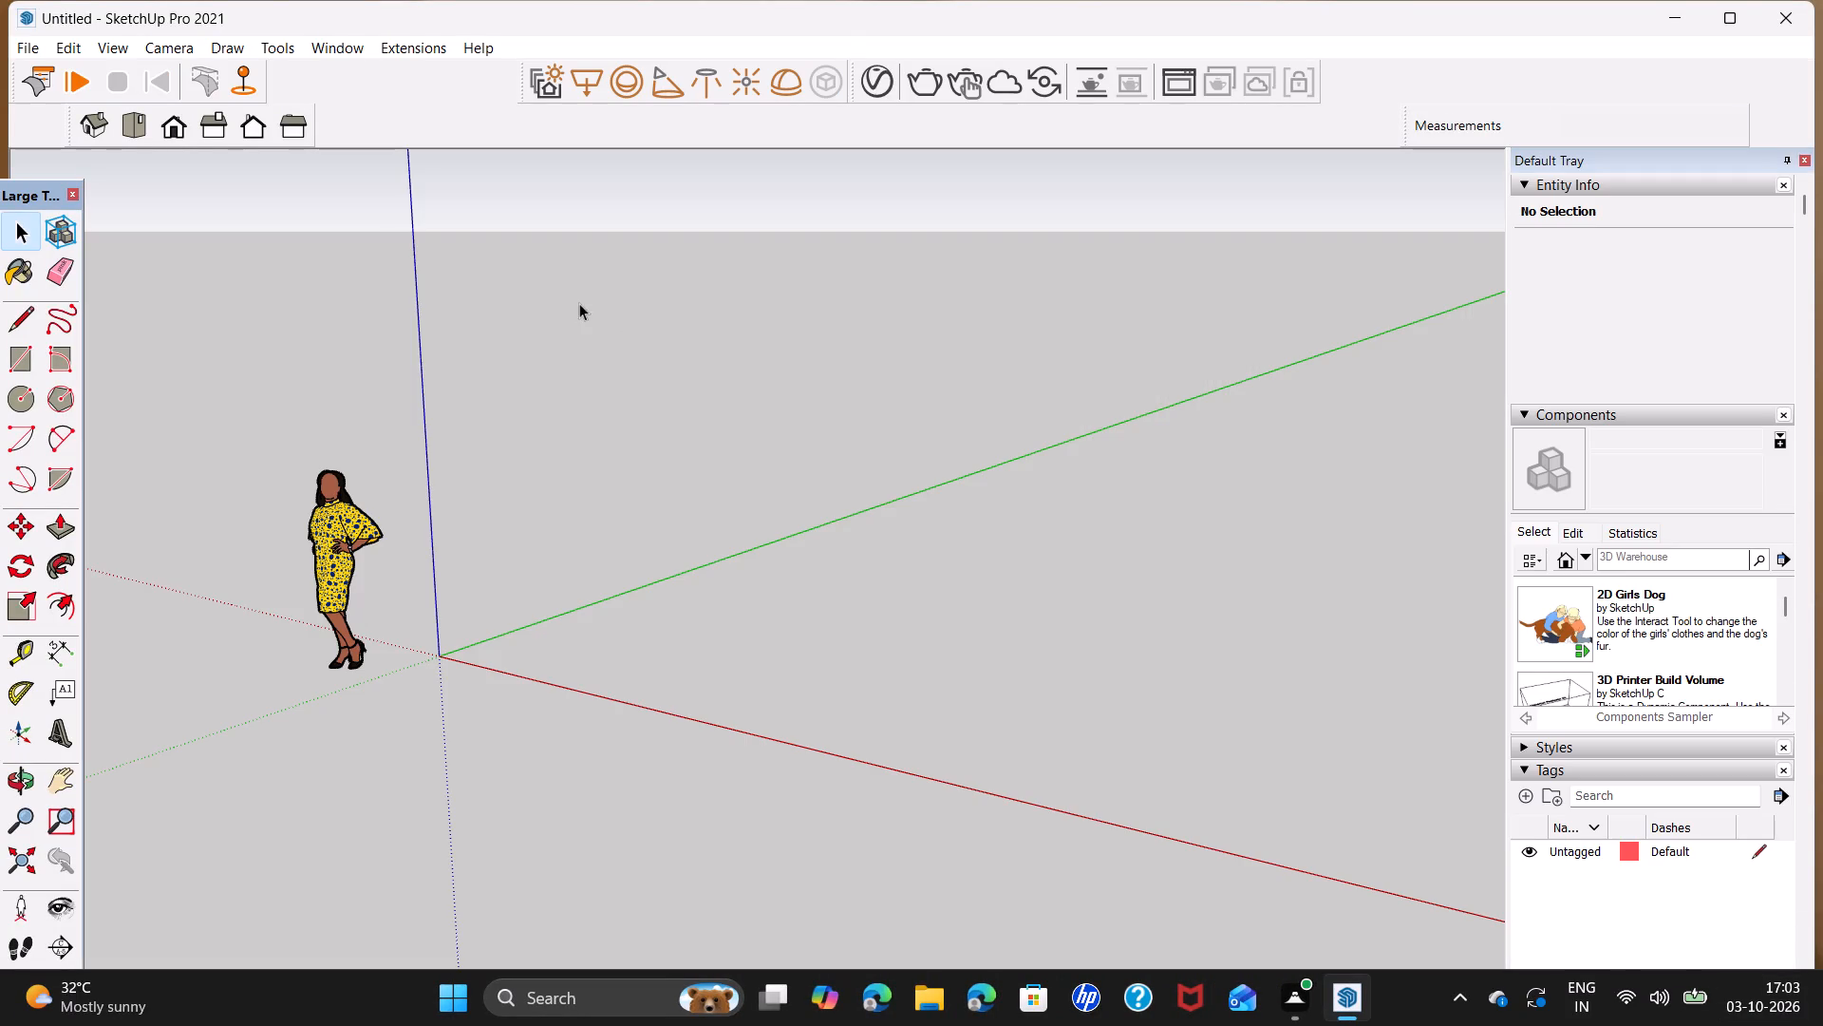
# Draw a ground rectangle about 54' 10" by 81' 6" beside the origin, between the positive red and green axes.
pyautogui.moveTo(611, 679); pyautogui.dragTo(984, 692, button='middle')
pyautogui.scroll(-3, 804, 586)
pyautogui.middleClick(1013, 598)
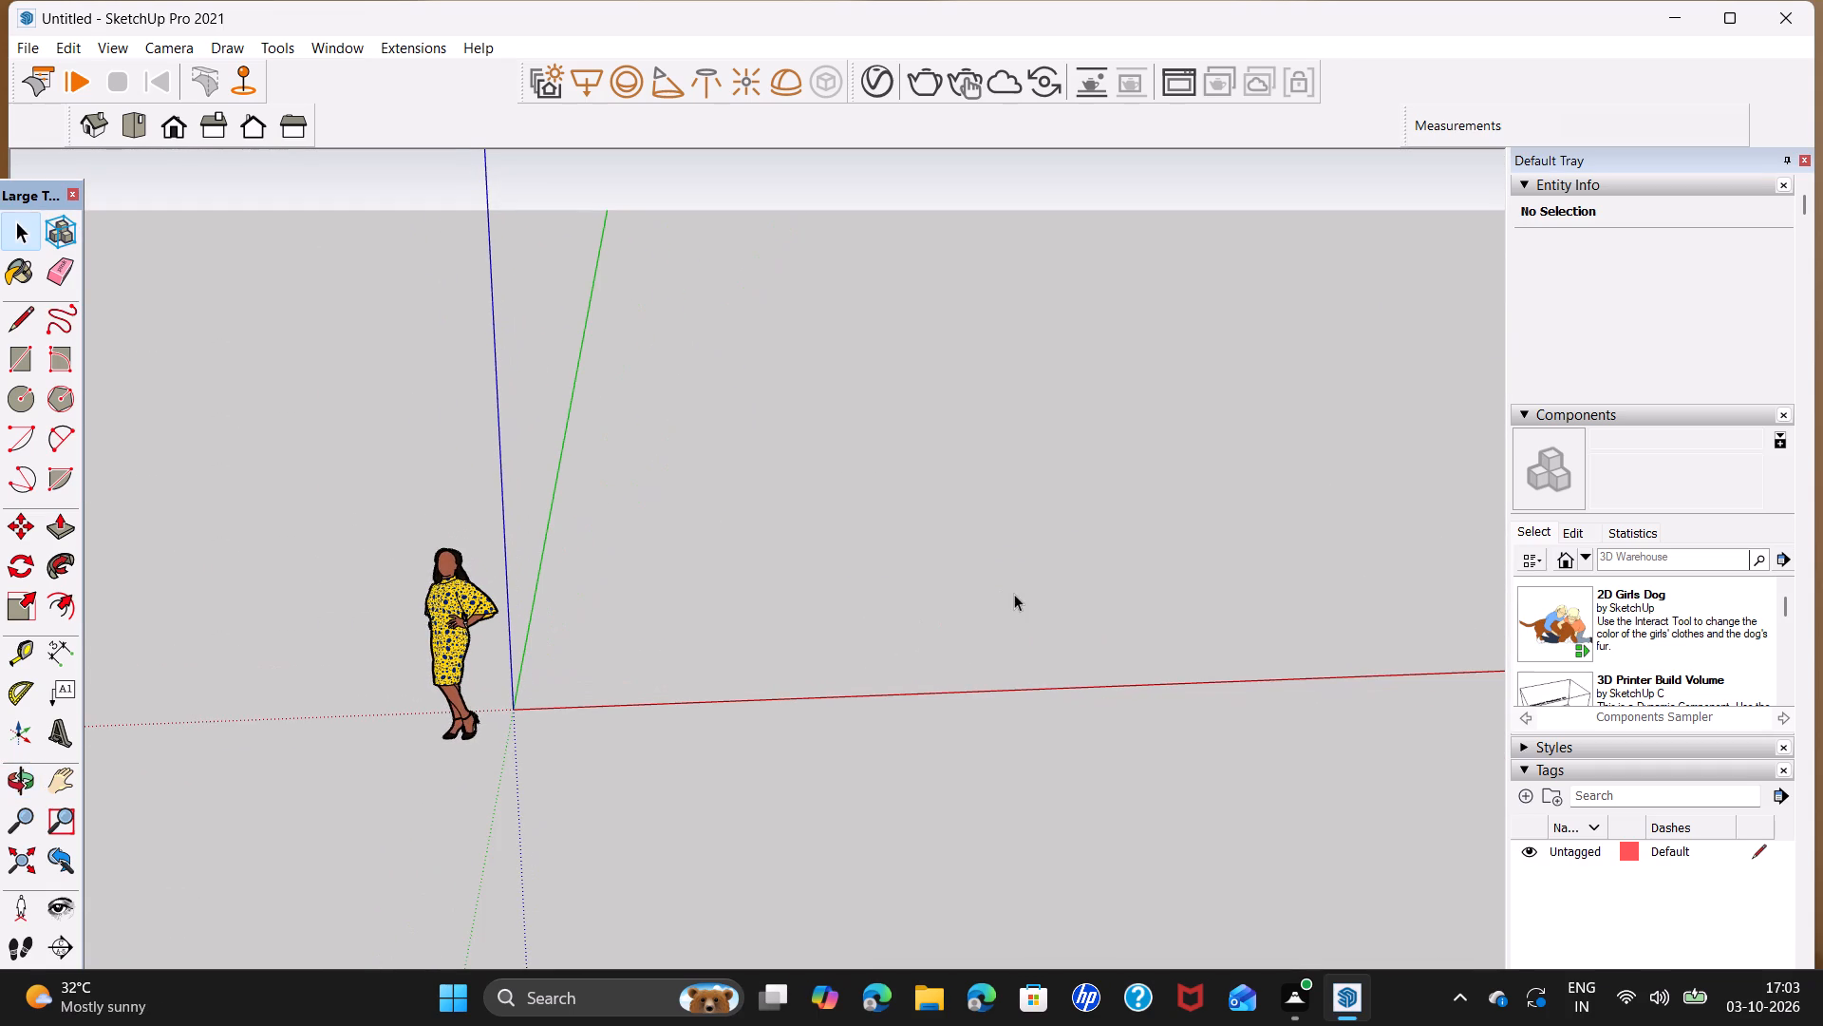
pyautogui.moveTo(946, 642); pyautogui.dragTo(635, 767, button='middle')
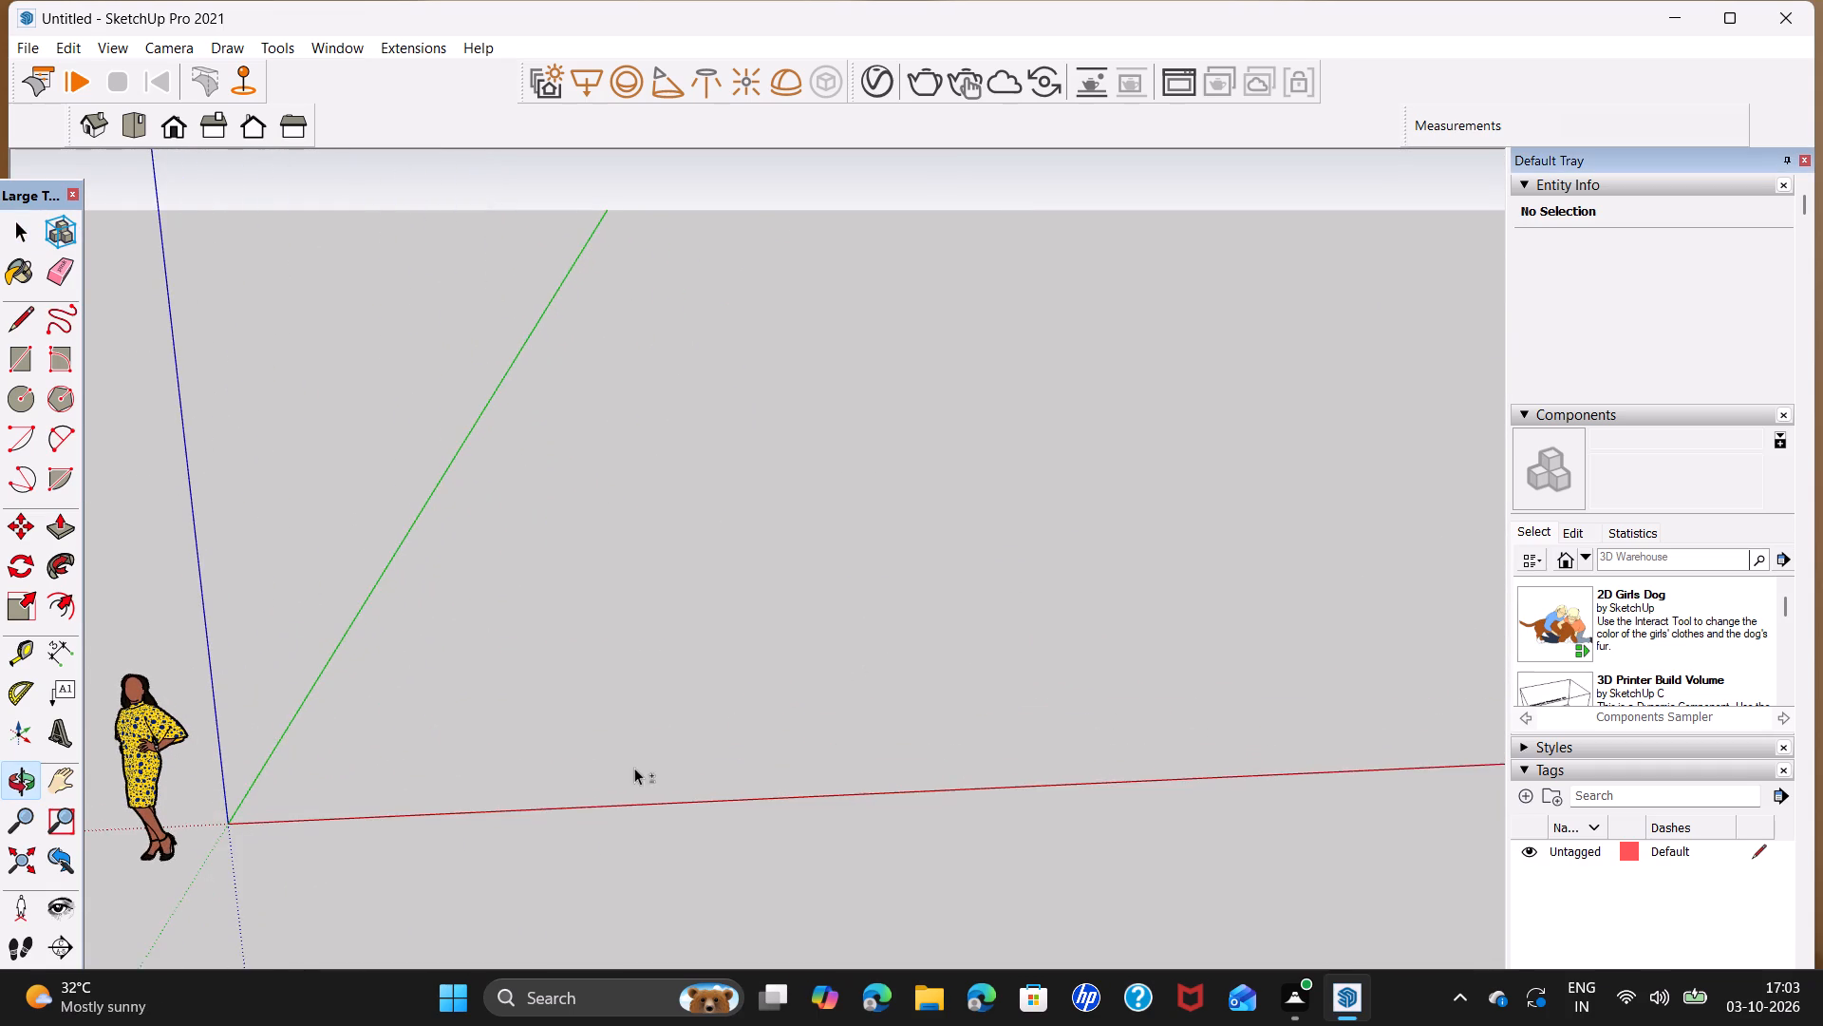
pyautogui.scroll(-2, 650, 760)
pyautogui.moveTo(969, 762); pyautogui.dragTo(789, 794, button='middle')
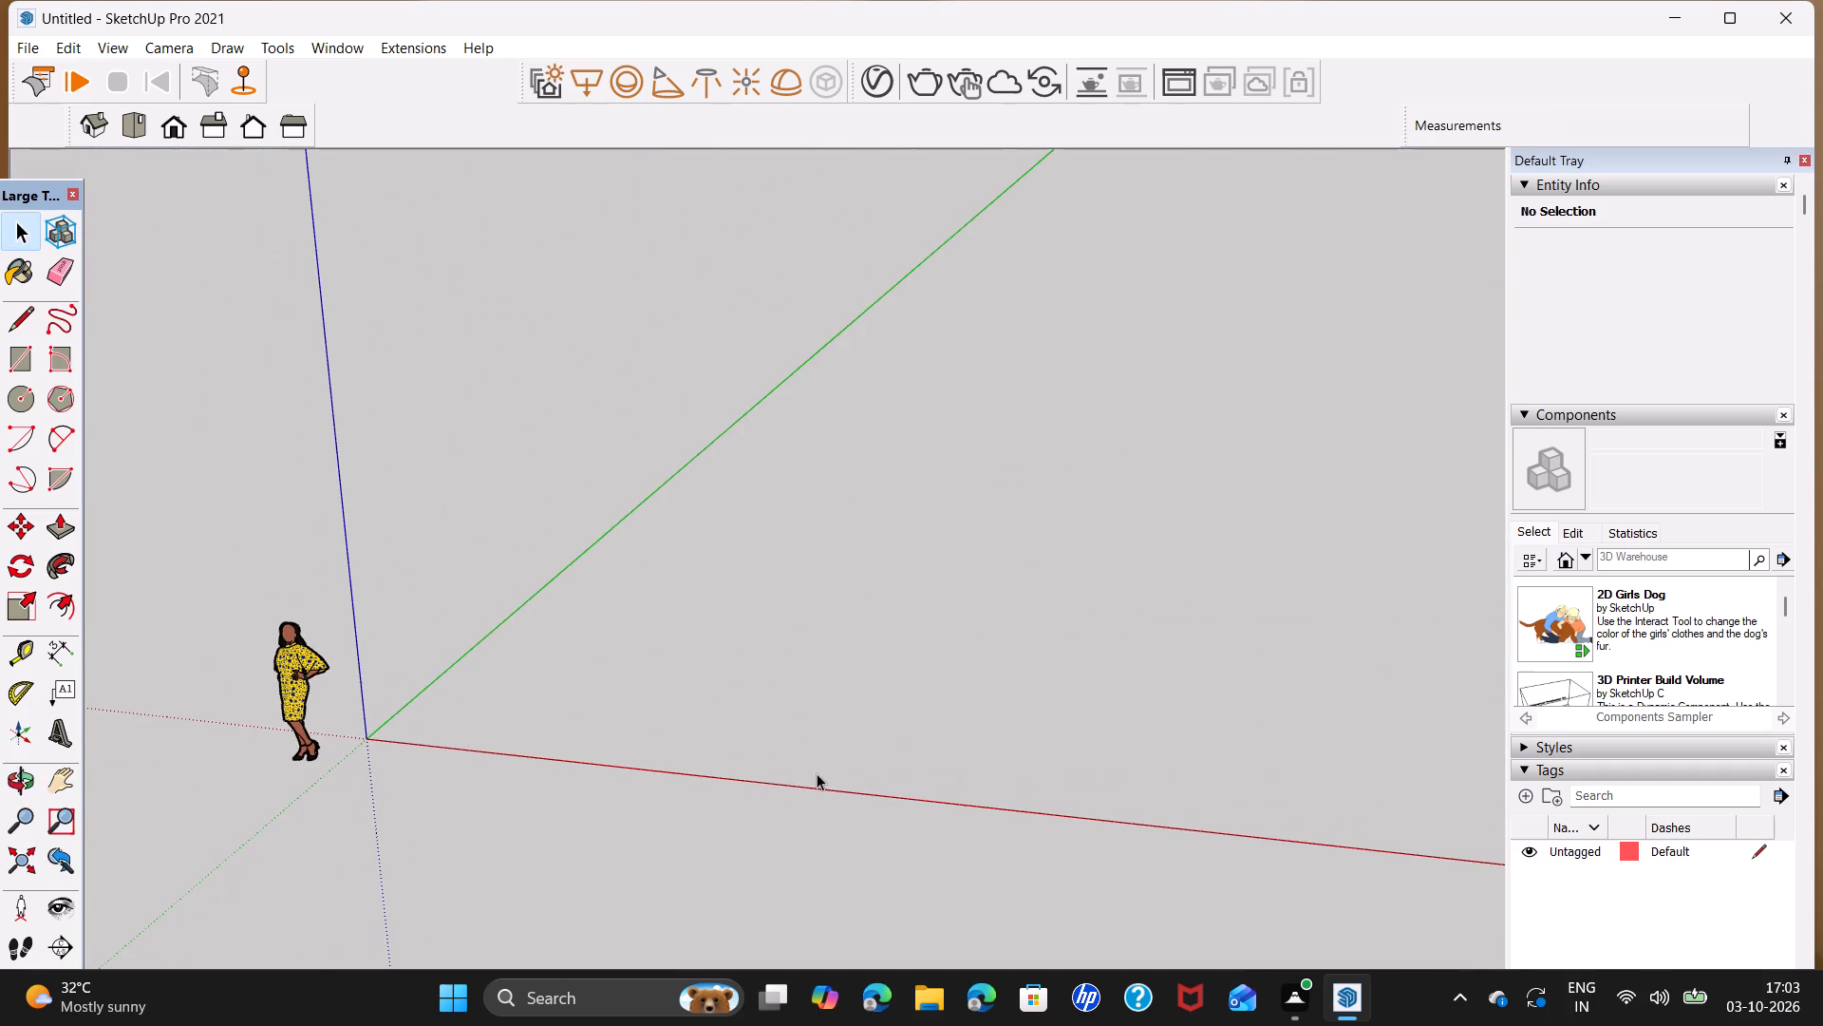
pyautogui.keyDown('shift'); pyautogui.moveTo(817, 773); pyautogui.dragTo(762, 858, button='middle'); pyautogui.keyUp('shift')
pyautogui.moveTo(947, 857); pyautogui.dragTo(1170, 743, button='middle')
pyautogui.click(27, 358)
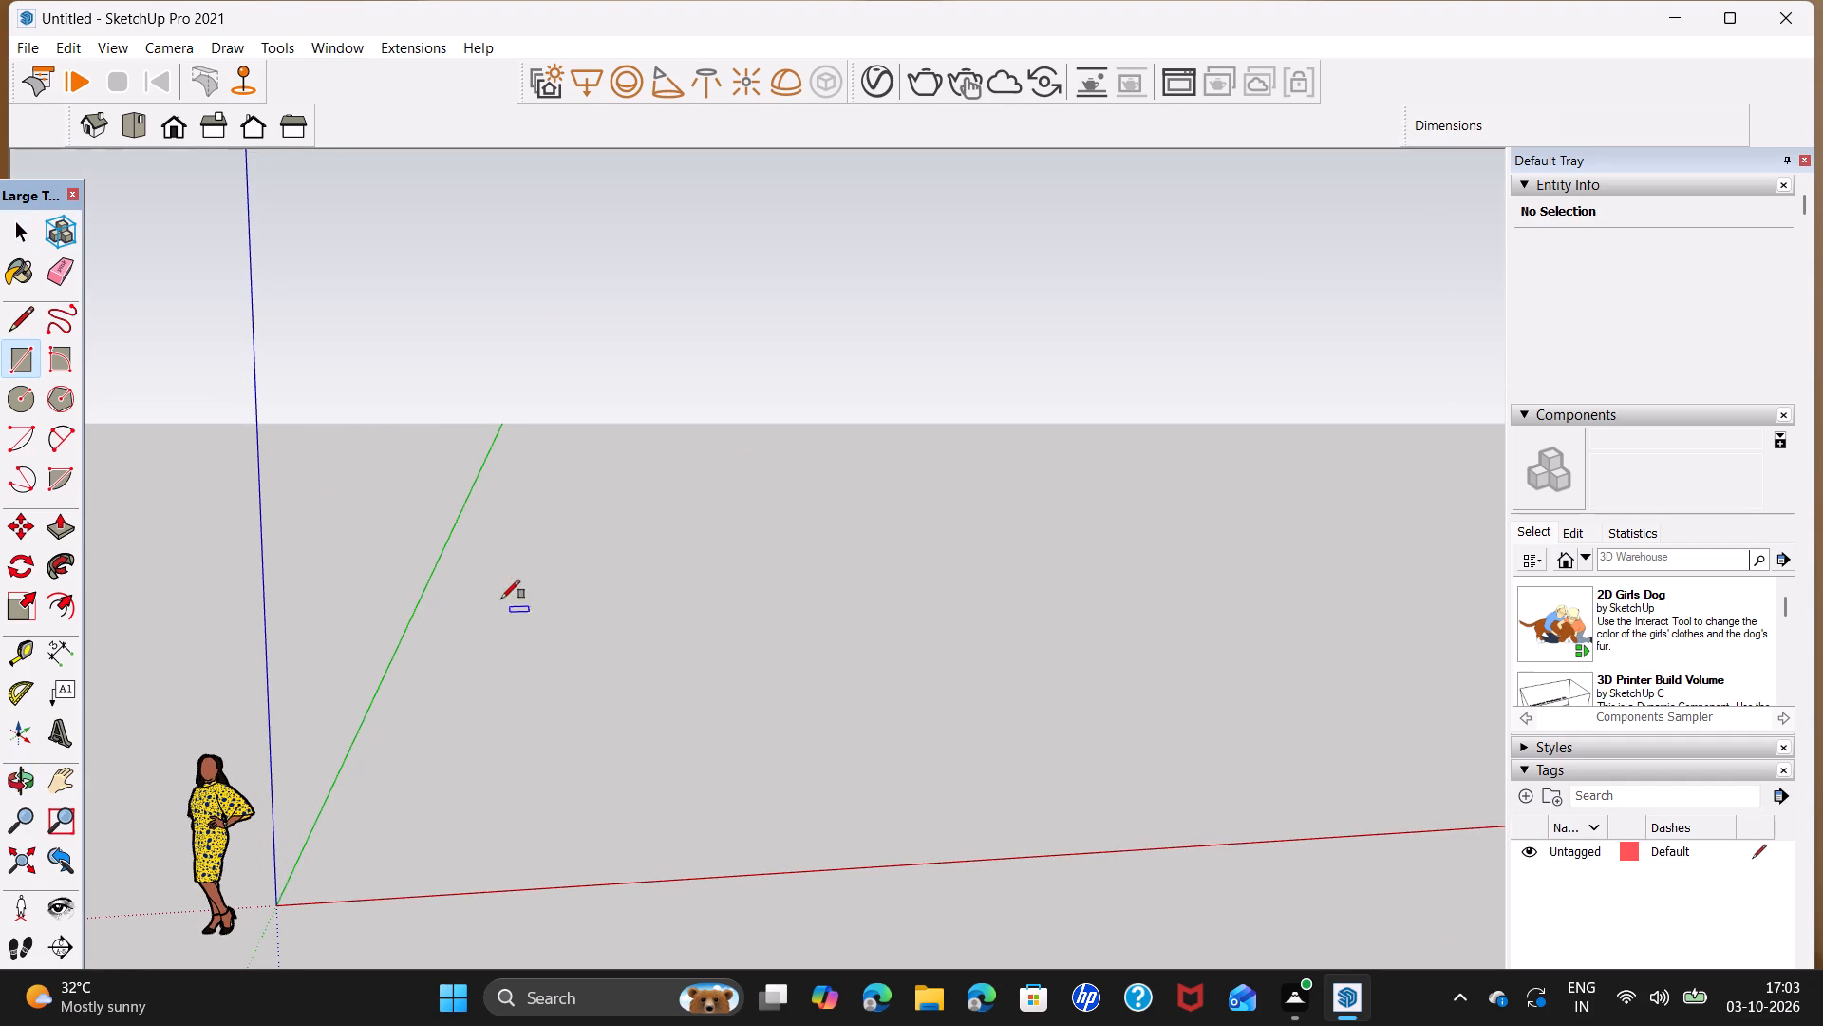
pyautogui.click(492, 583)
pyautogui.scroll(-3, 1312, 766)
pyautogui.moveTo(1316, 767); pyautogui.dragTo(838, 832, button='middle')
pyautogui.scroll(-2, 1151, 786)
pyautogui.moveTo(1161, 773); pyautogui.dragTo(1164, 869, button='middle')
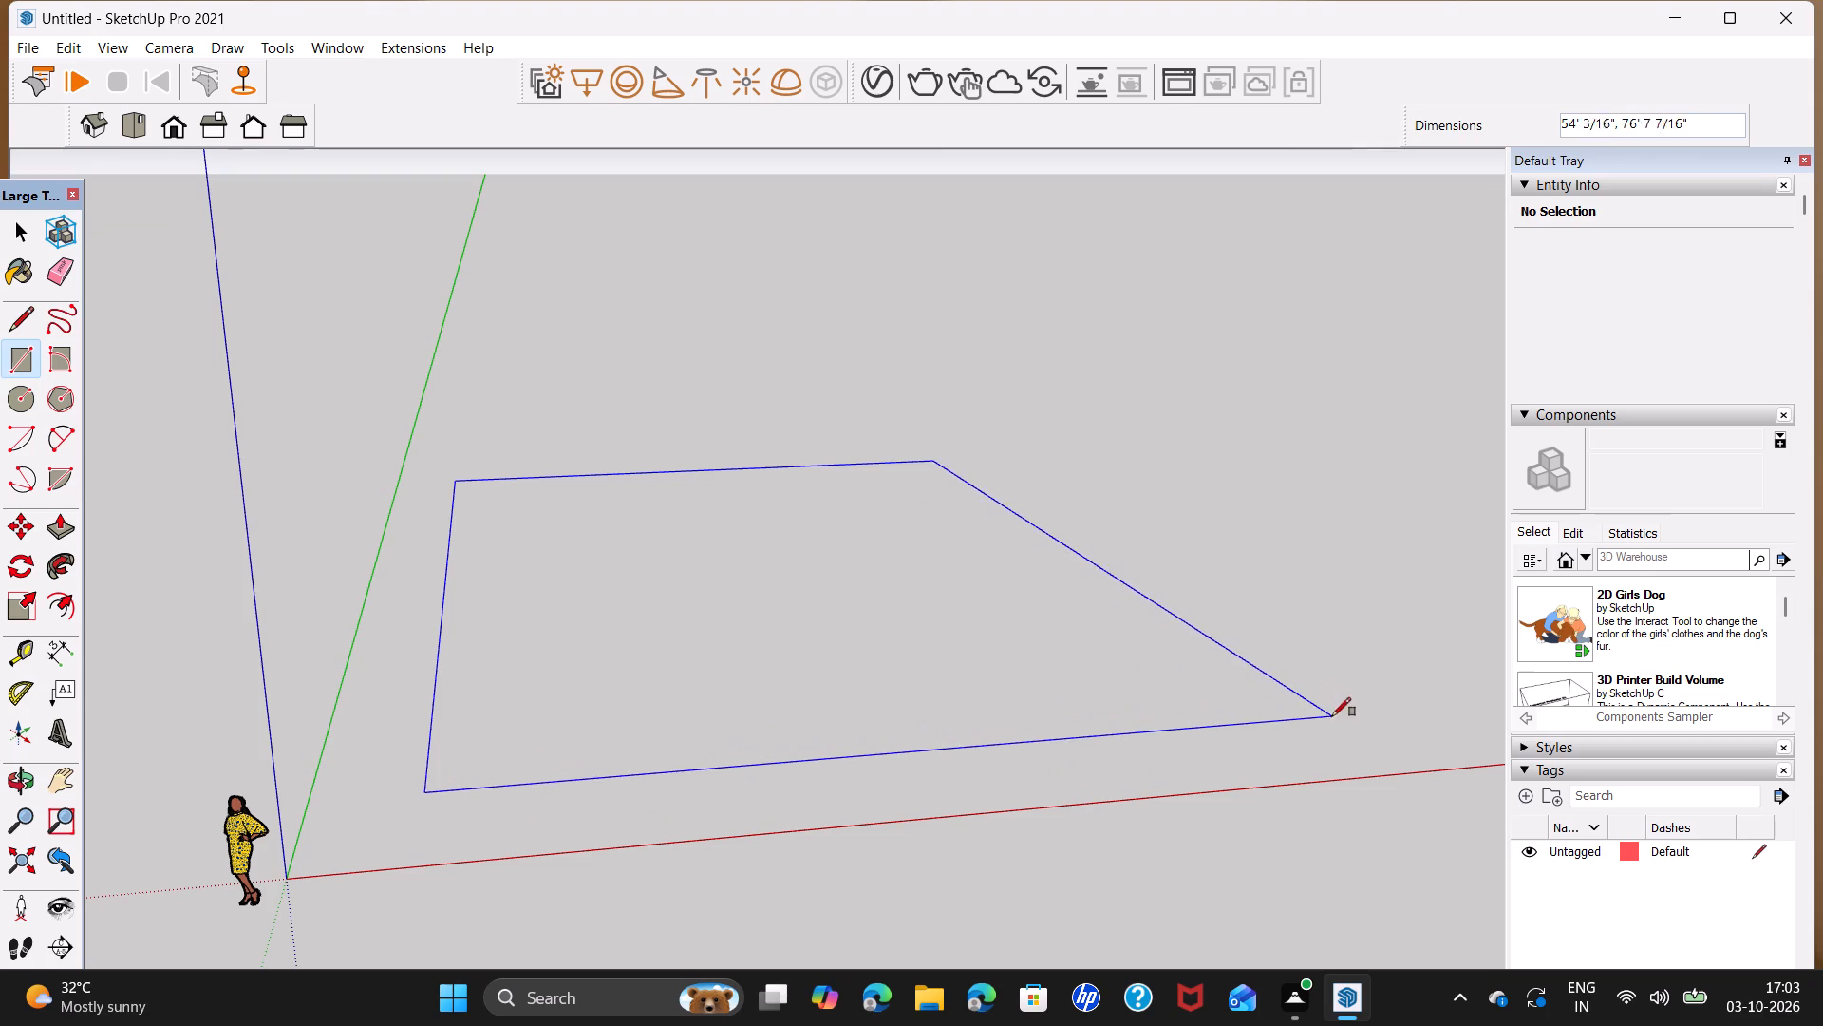
pyautogui.click(1394, 747)
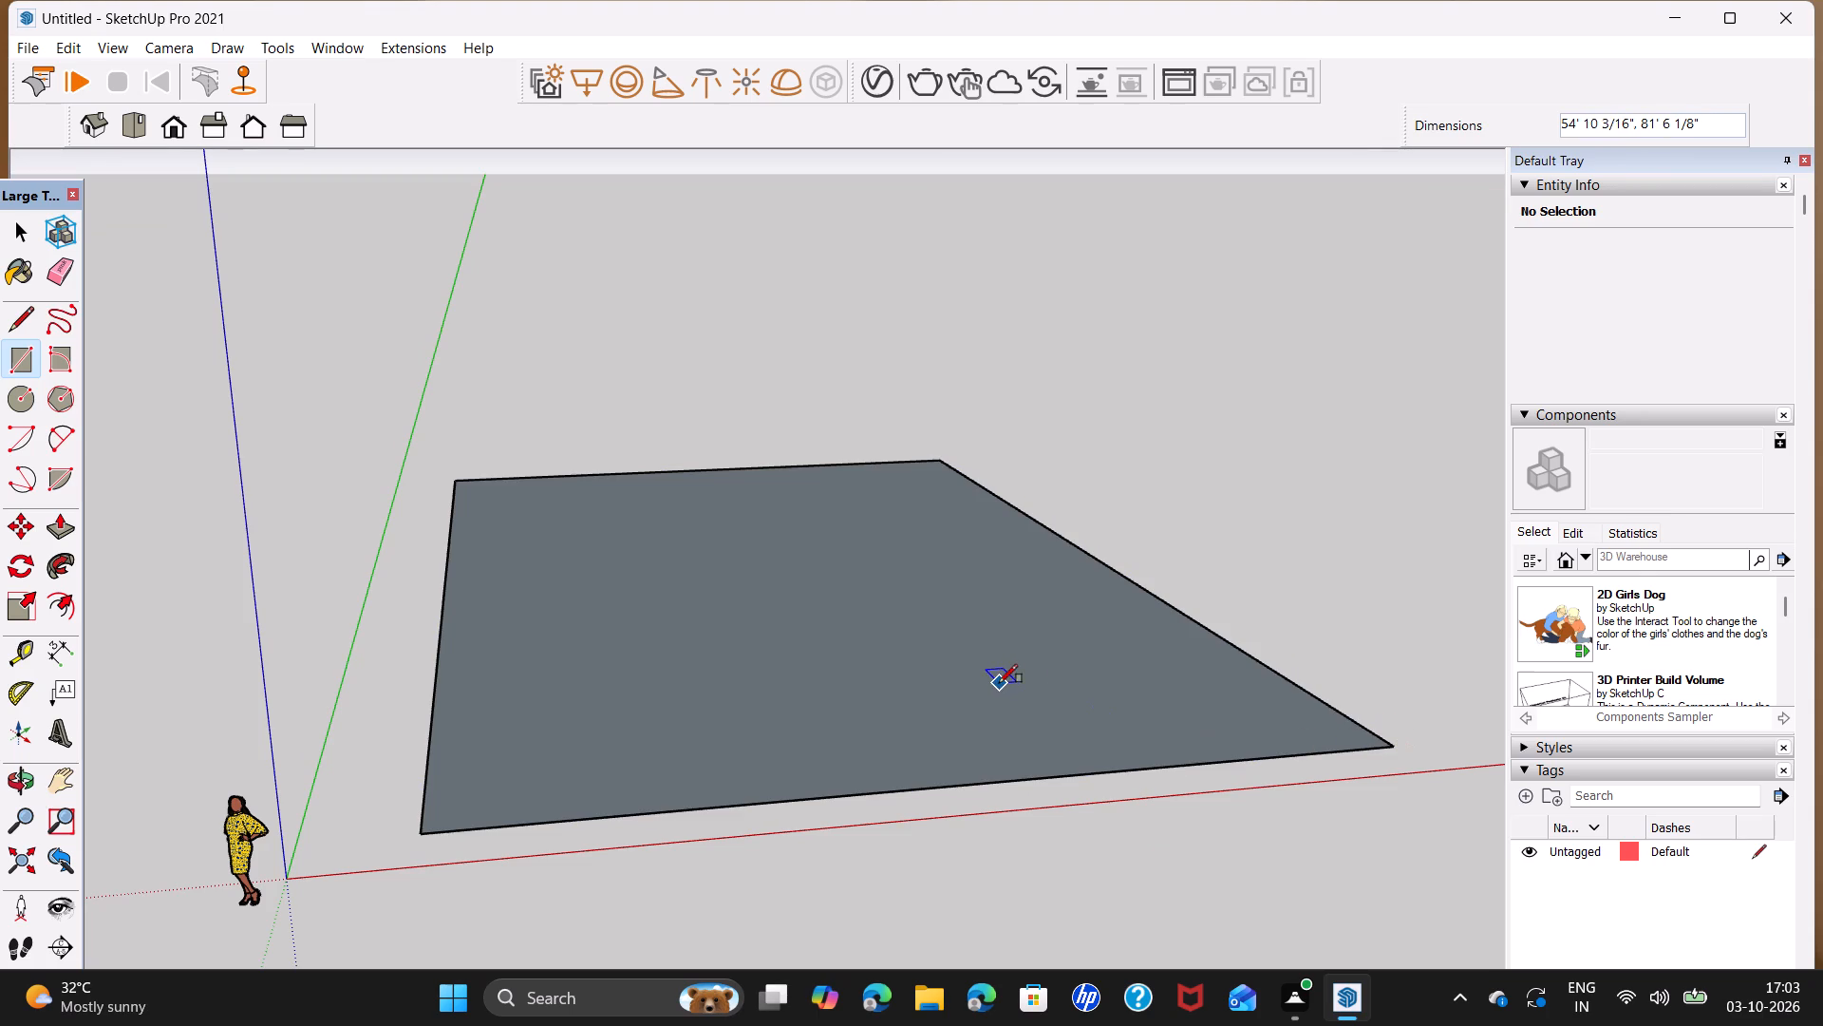
# Reverse the rectangle's face.
pyautogui.press('space')
pyautogui.rightClick(1001, 681)
pyautogui.click(1142, 510)
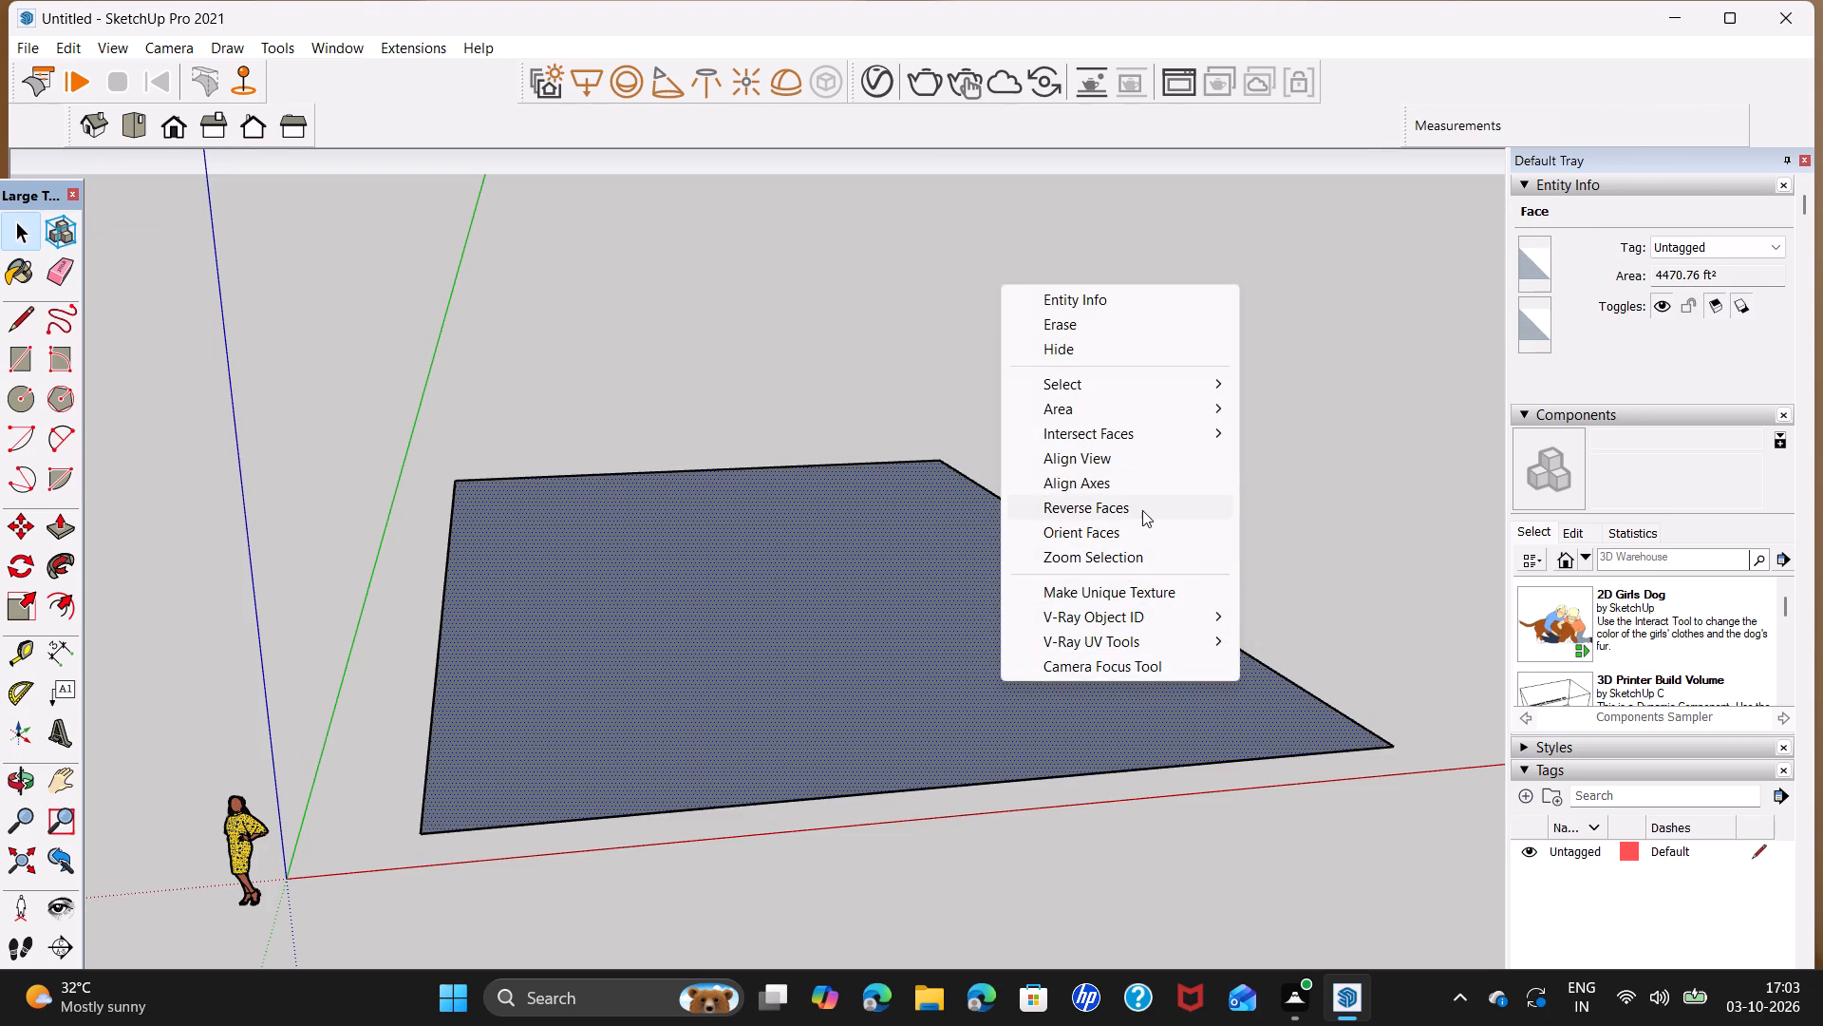
# Push/Pull the rectangle upward 4" to form a slab.
pyautogui.press('p')
pyautogui.click(1041, 683)
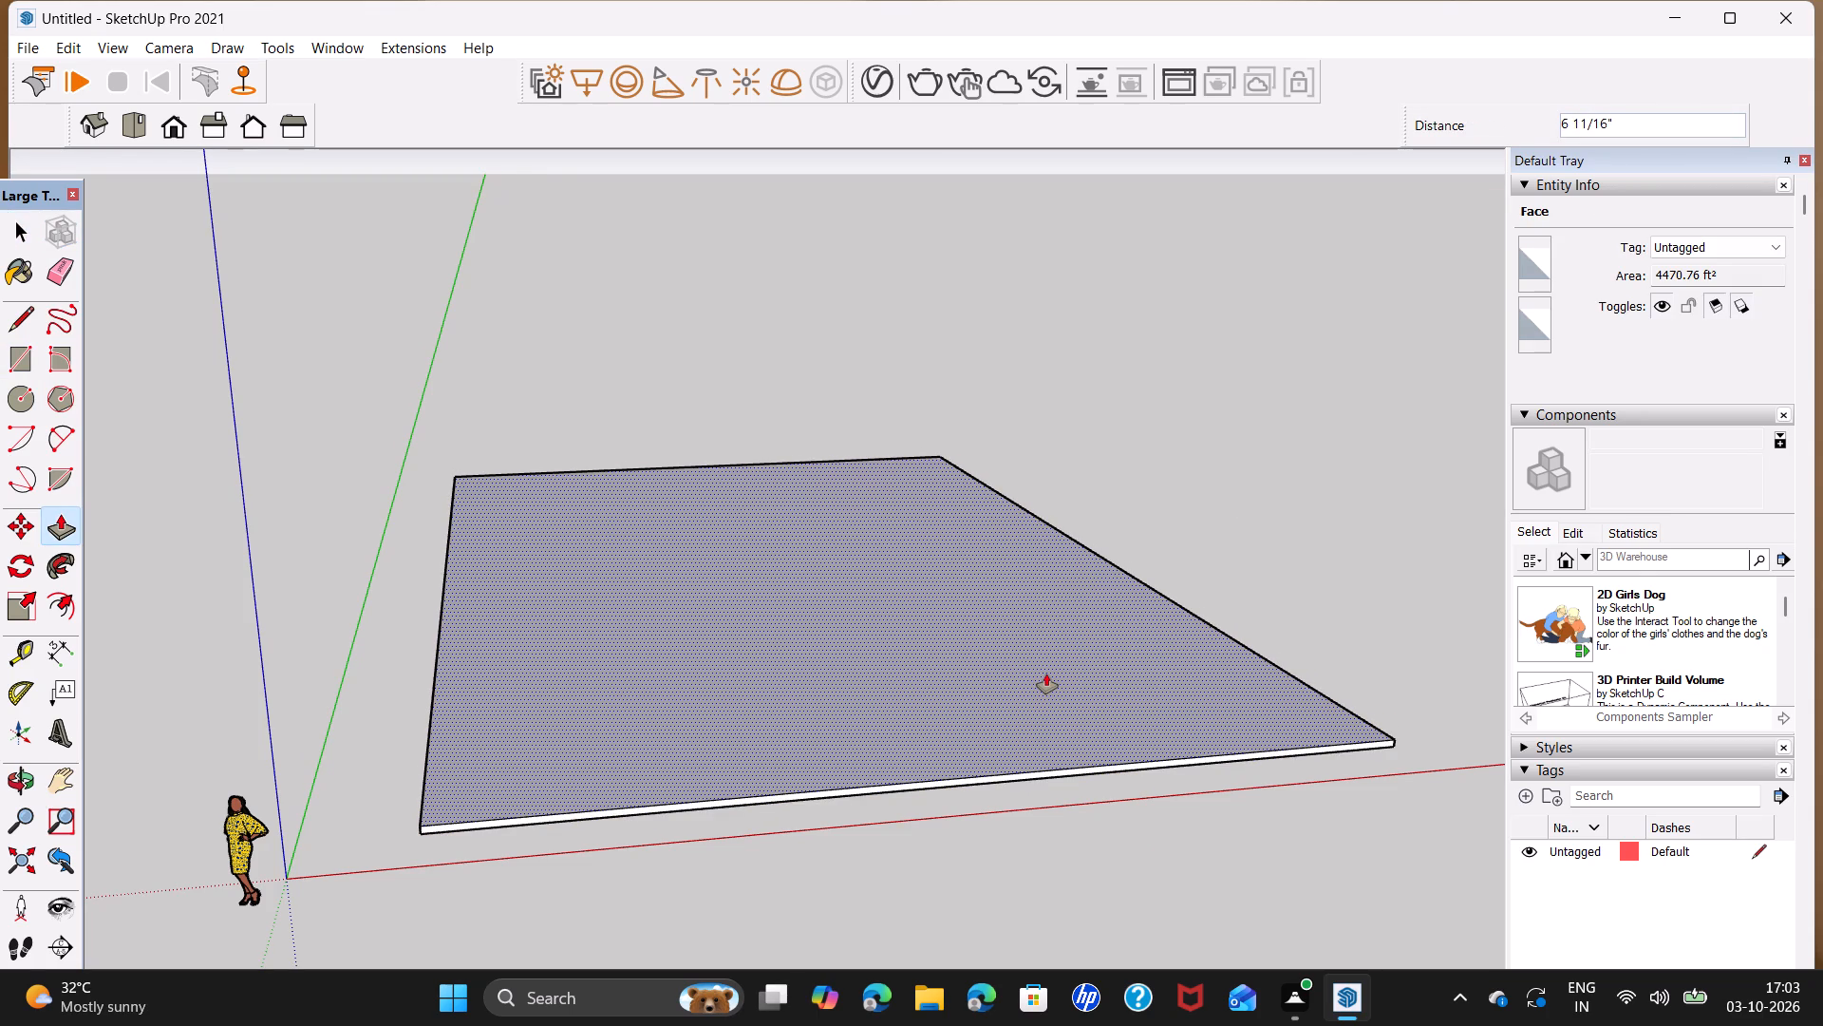
pyautogui.press('4')
pyautogui.press('Return')
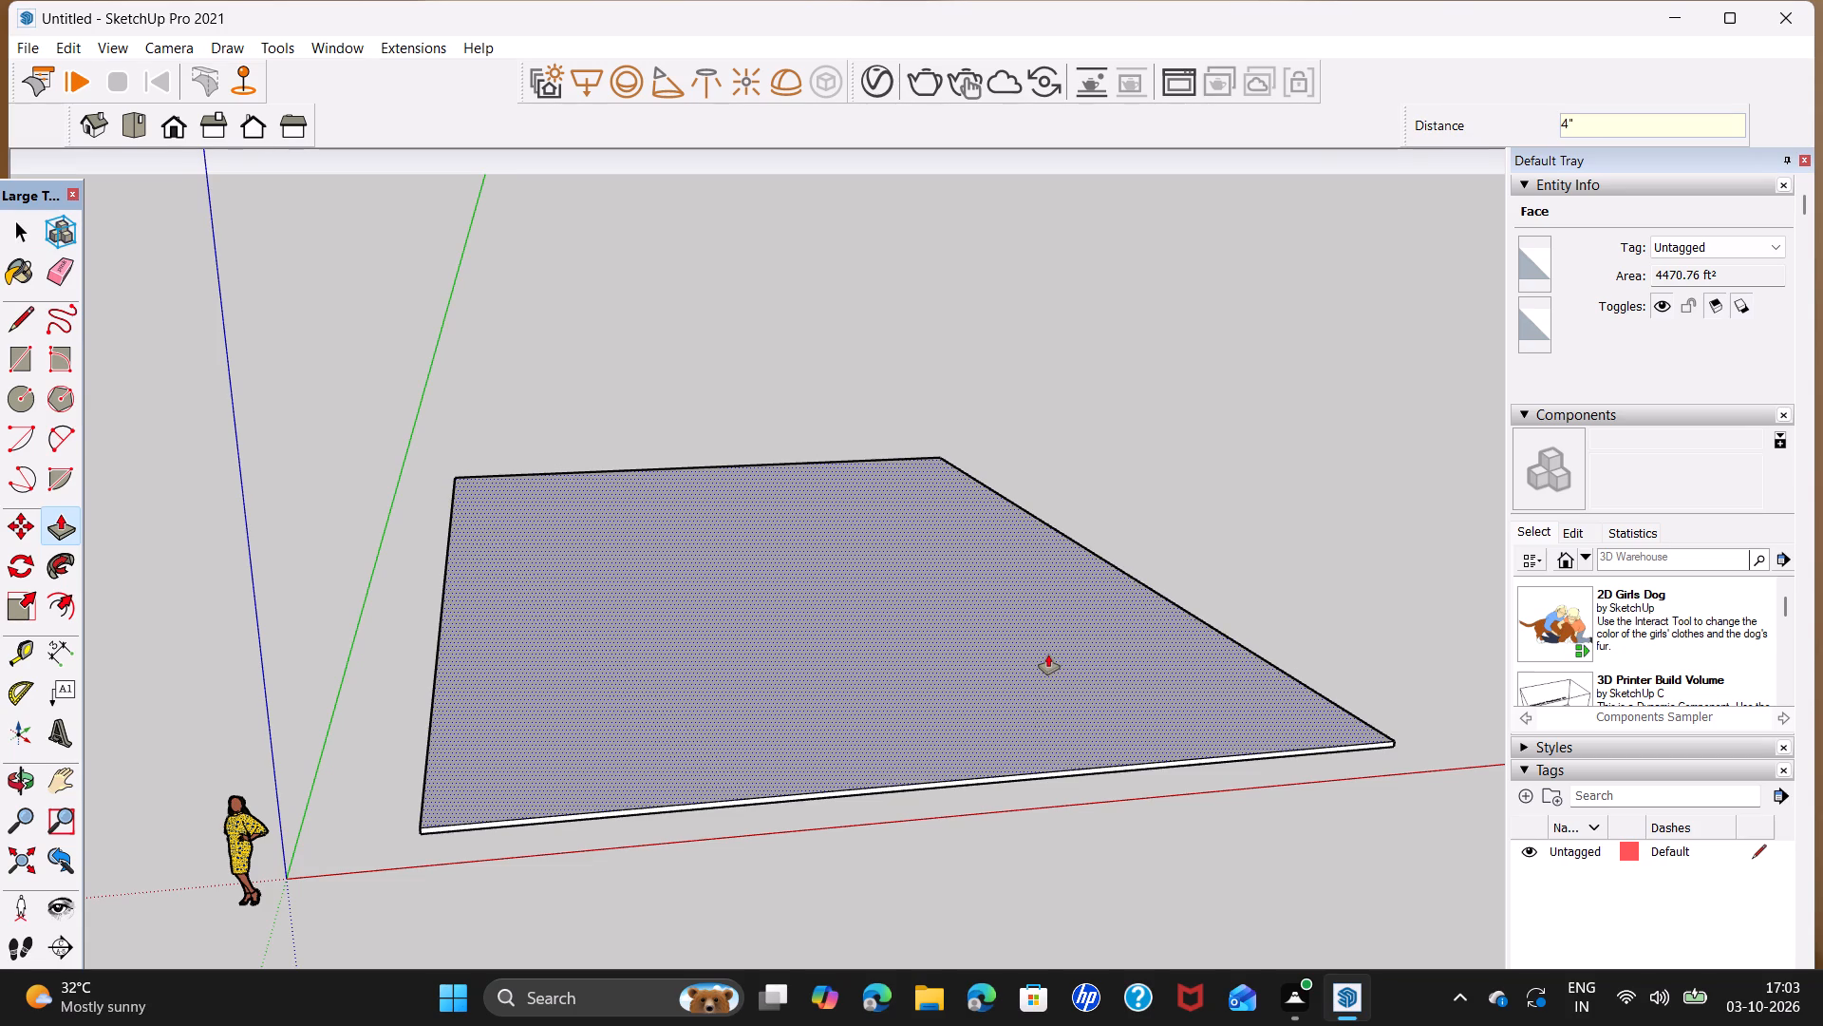
# Make the whole slab, with all its faces and edges, into a group and clear the selection.
pyautogui.press('space')
pyautogui.tripleClick(1048, 655)
pyautogui.rightClick(1048, 655)
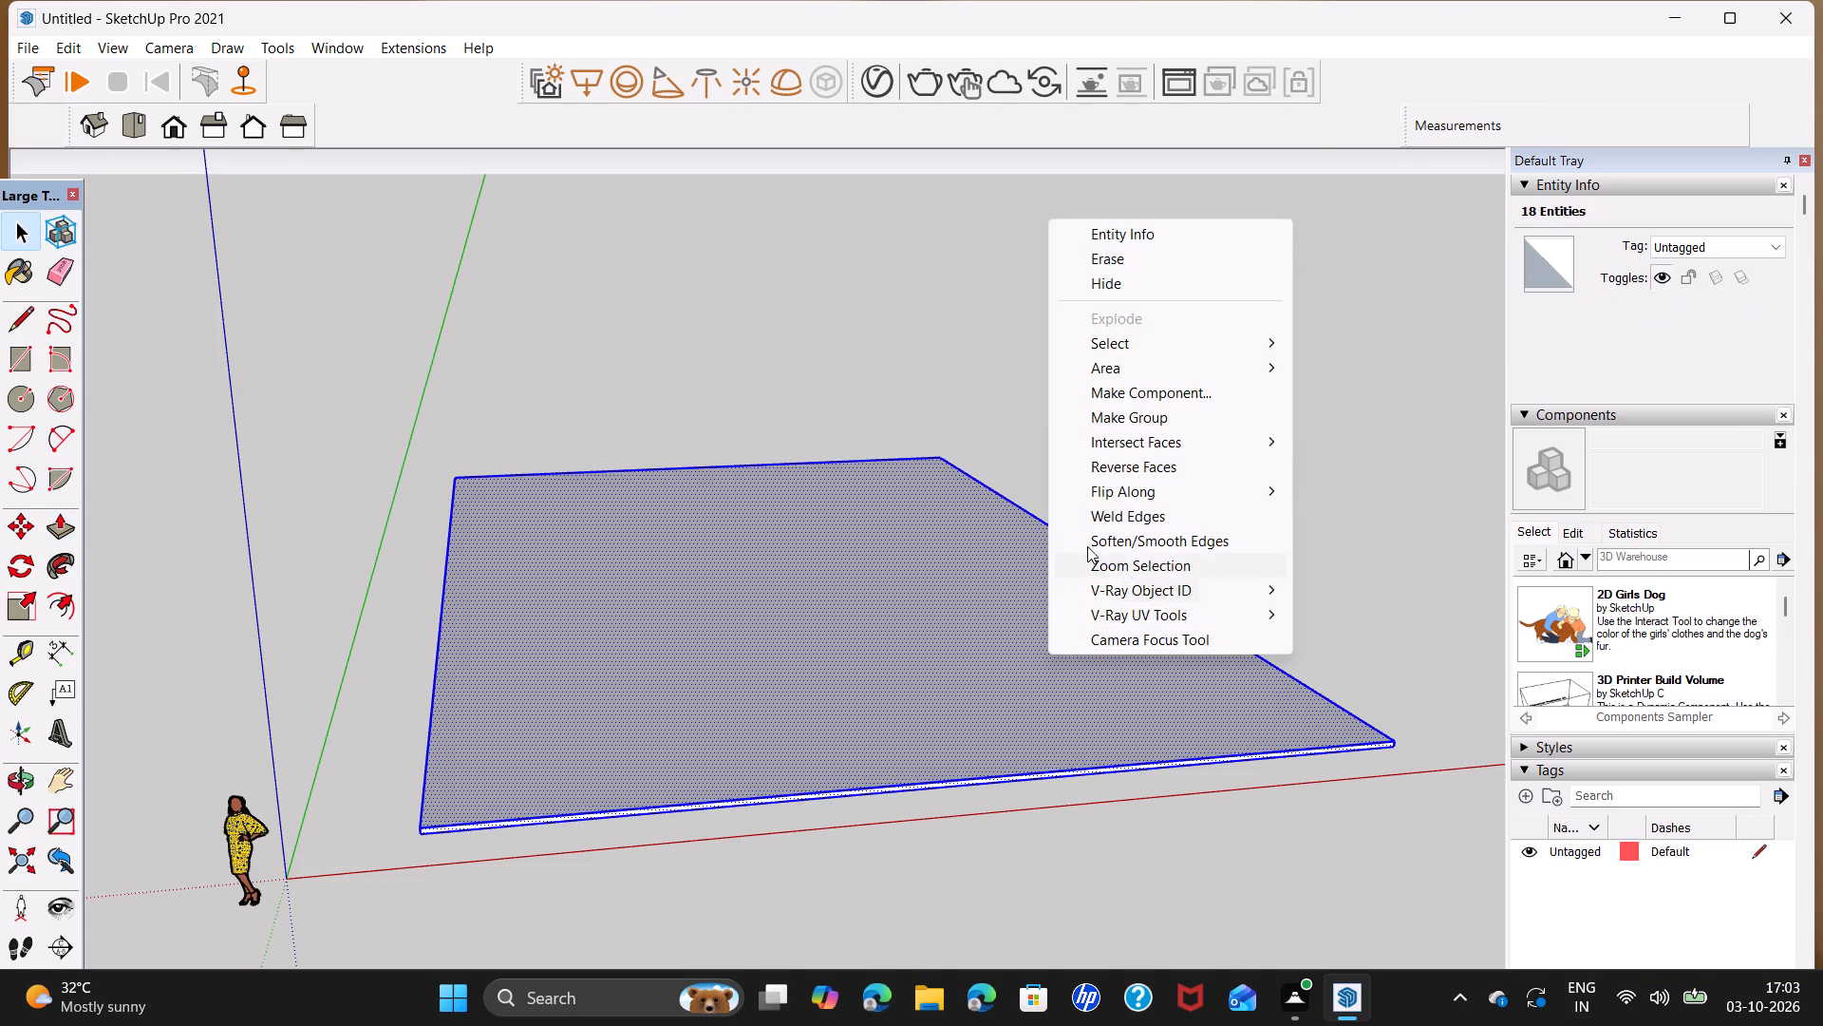
pyautogui.click(1134, 422)
pyautogui.press('space')
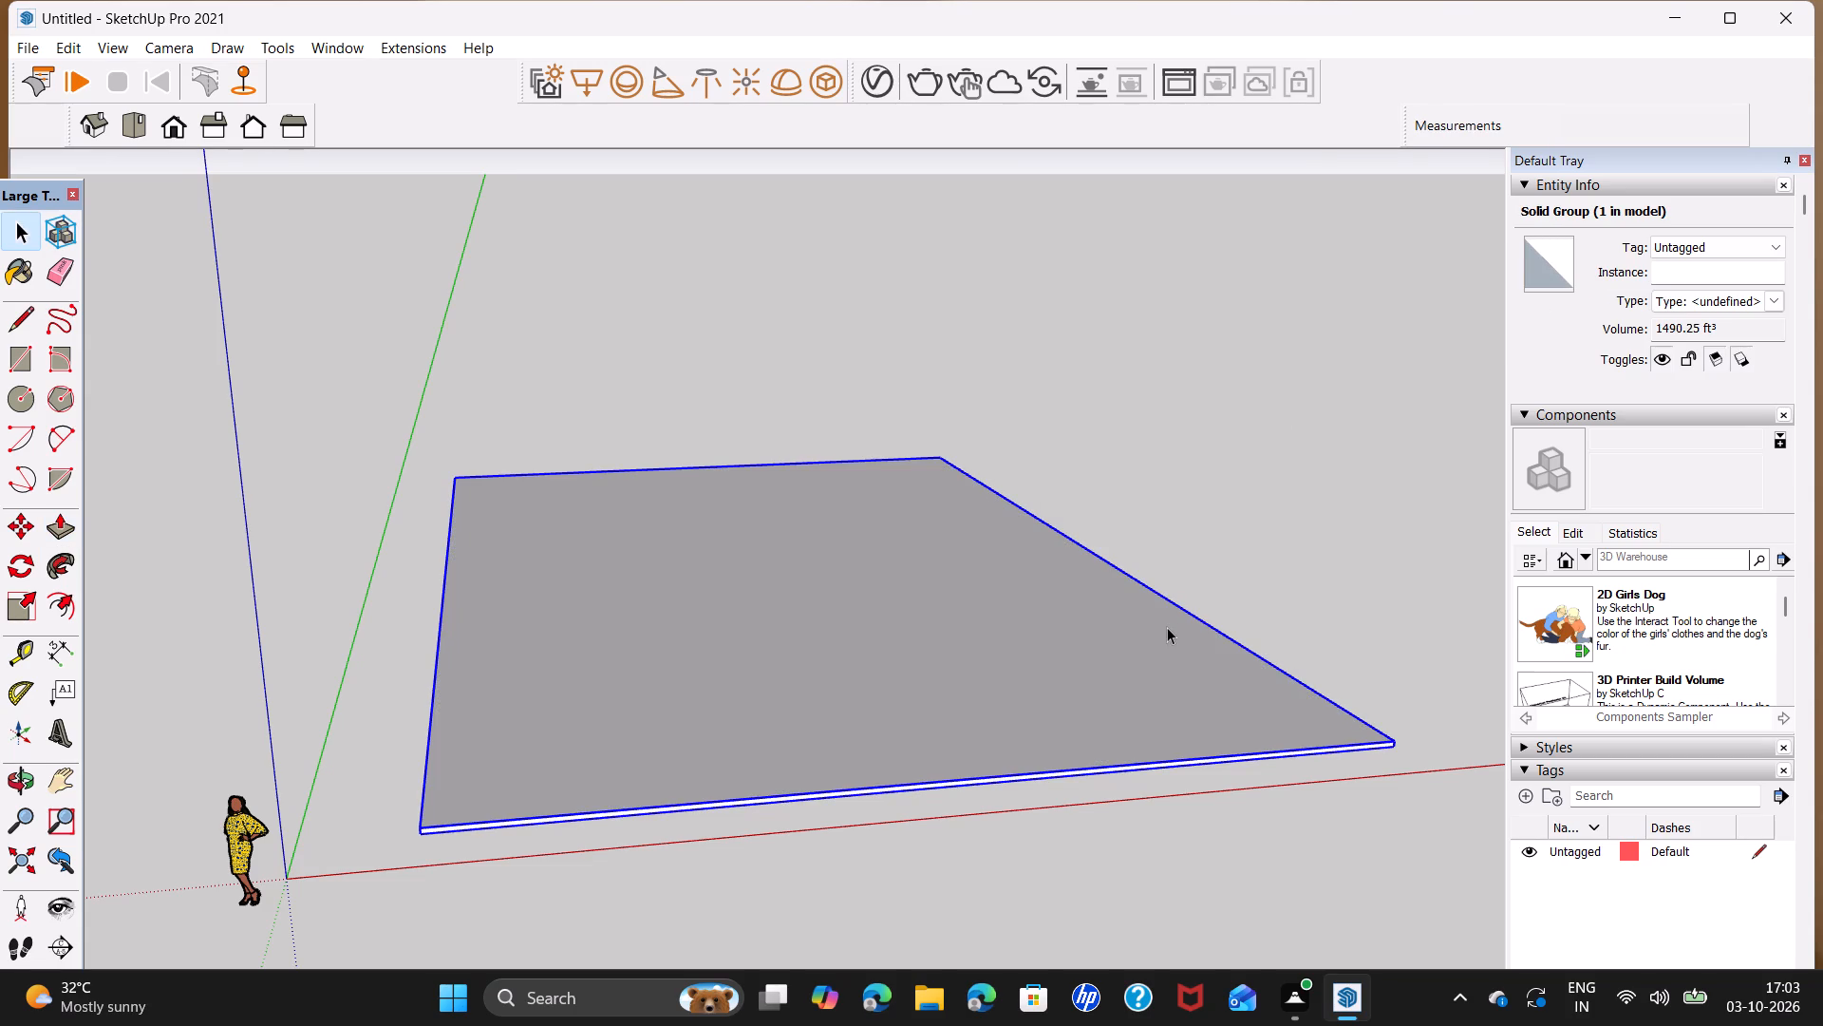
pyautogui.scroll(-2, 1205, 596)
pyautogui.click(1254, 507)
# Add a linear dimension to the slab's long edge running beside the green axis.
pyautogui.moveTo(922, 808); pyautogui.dragTo(141, 793, button='middle')
pyautogui.scroll(2, 497, 629)
pyautogui.moveTo(615, 656); pyautogui.dragTo(604, 698, button='middle')
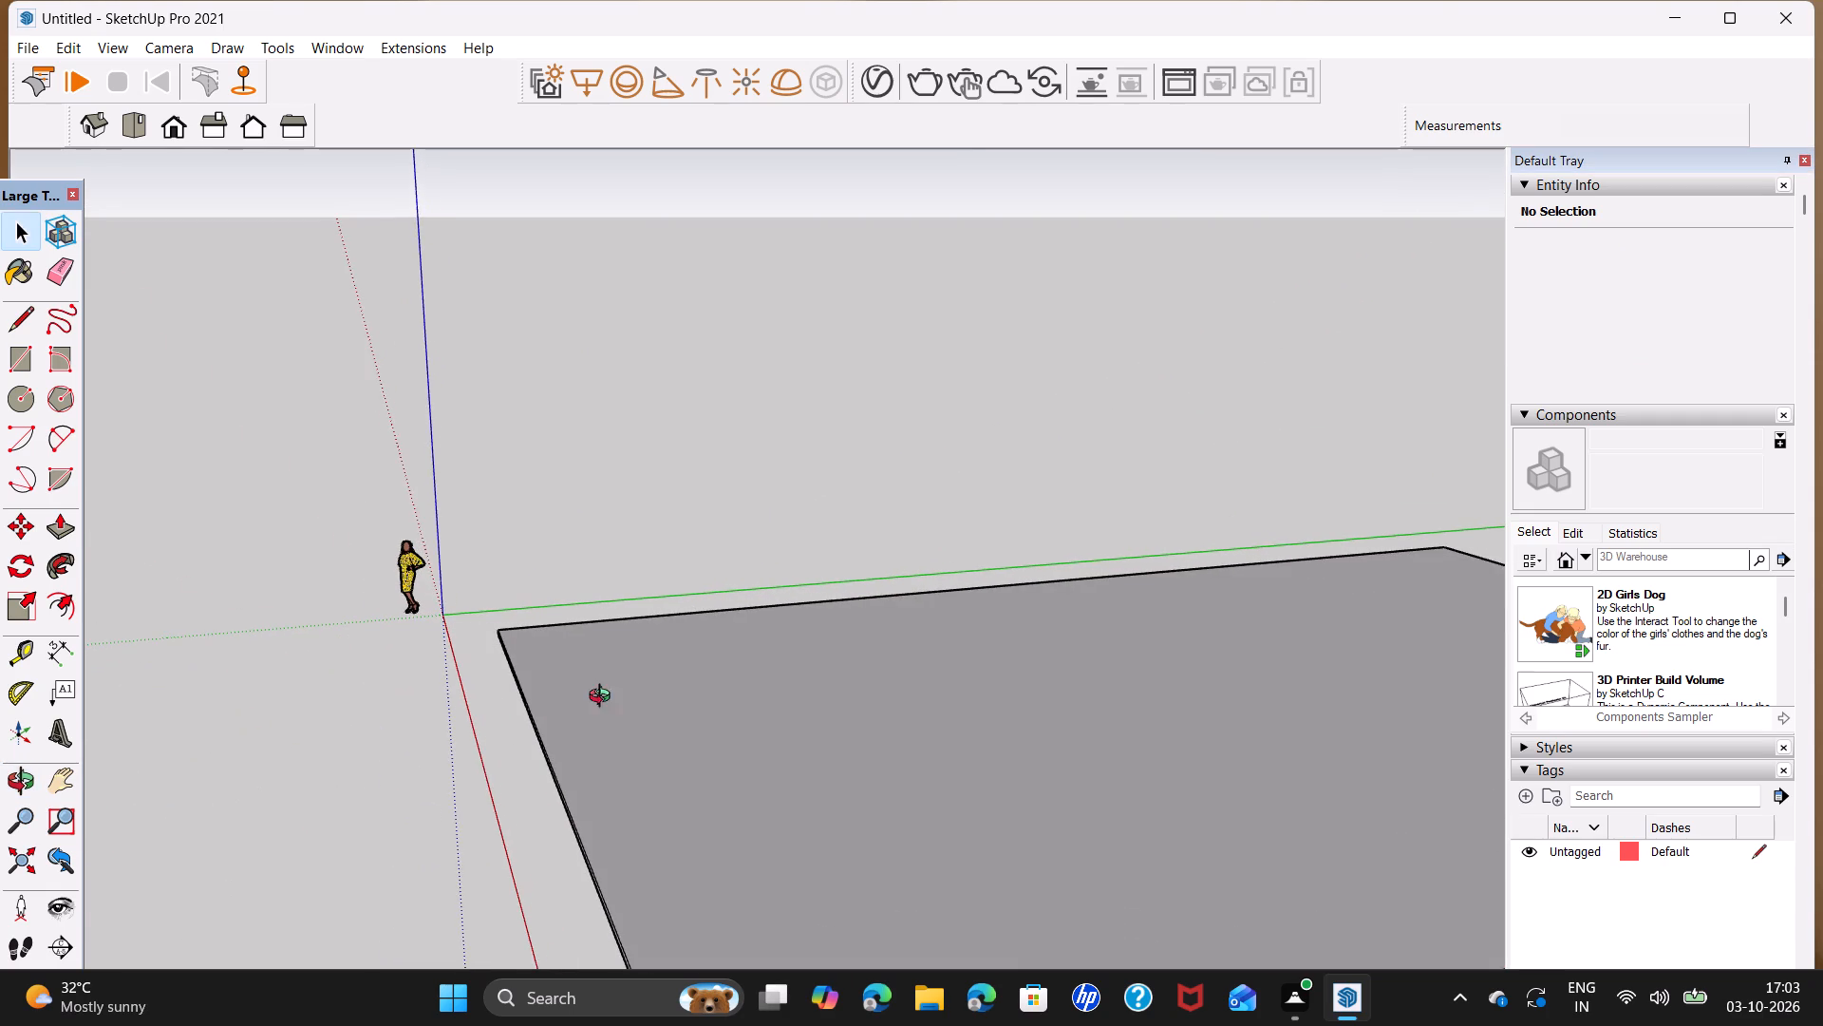
pyautogui.moveTo(604, 698); pyautogui.dragTo(511, 822, button='middle')
pyautogui.scroll(1, 550, 796)
pyautogui.scroll(-4, 498, 601)
pyautogui.scroll(-5, 724, 731)
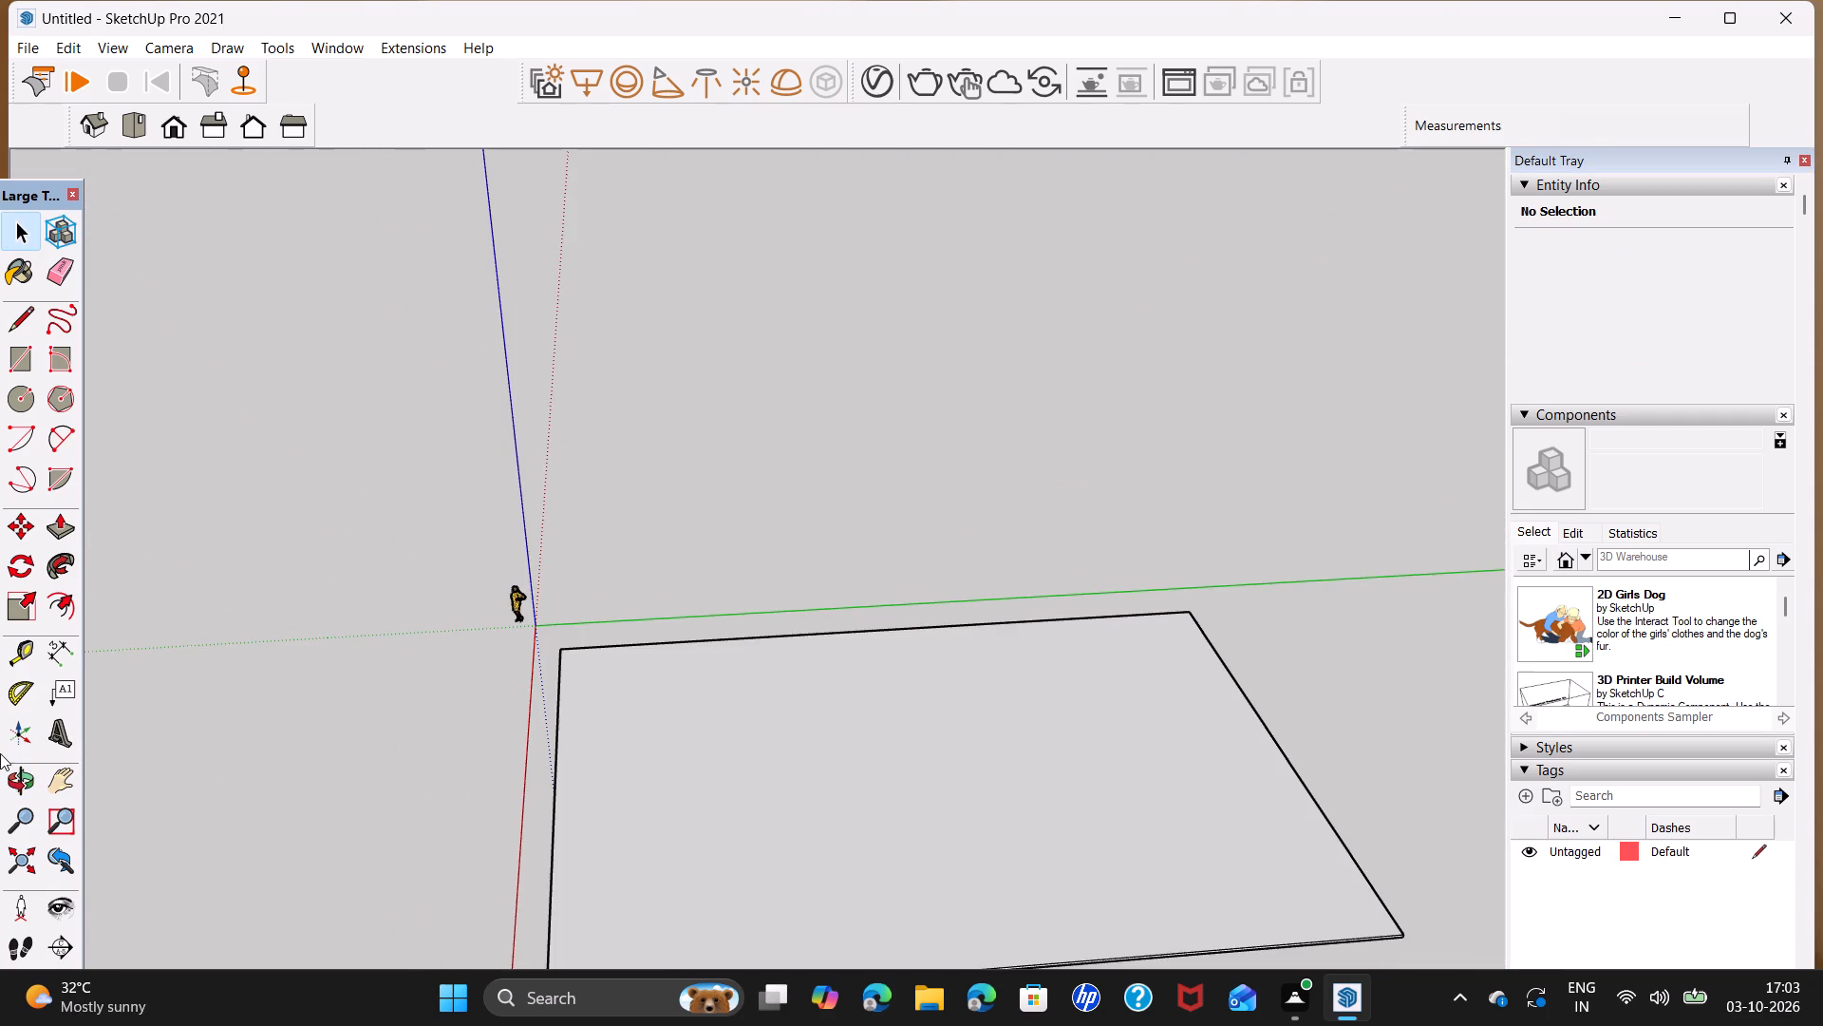
pyautogui.click(60, 649)
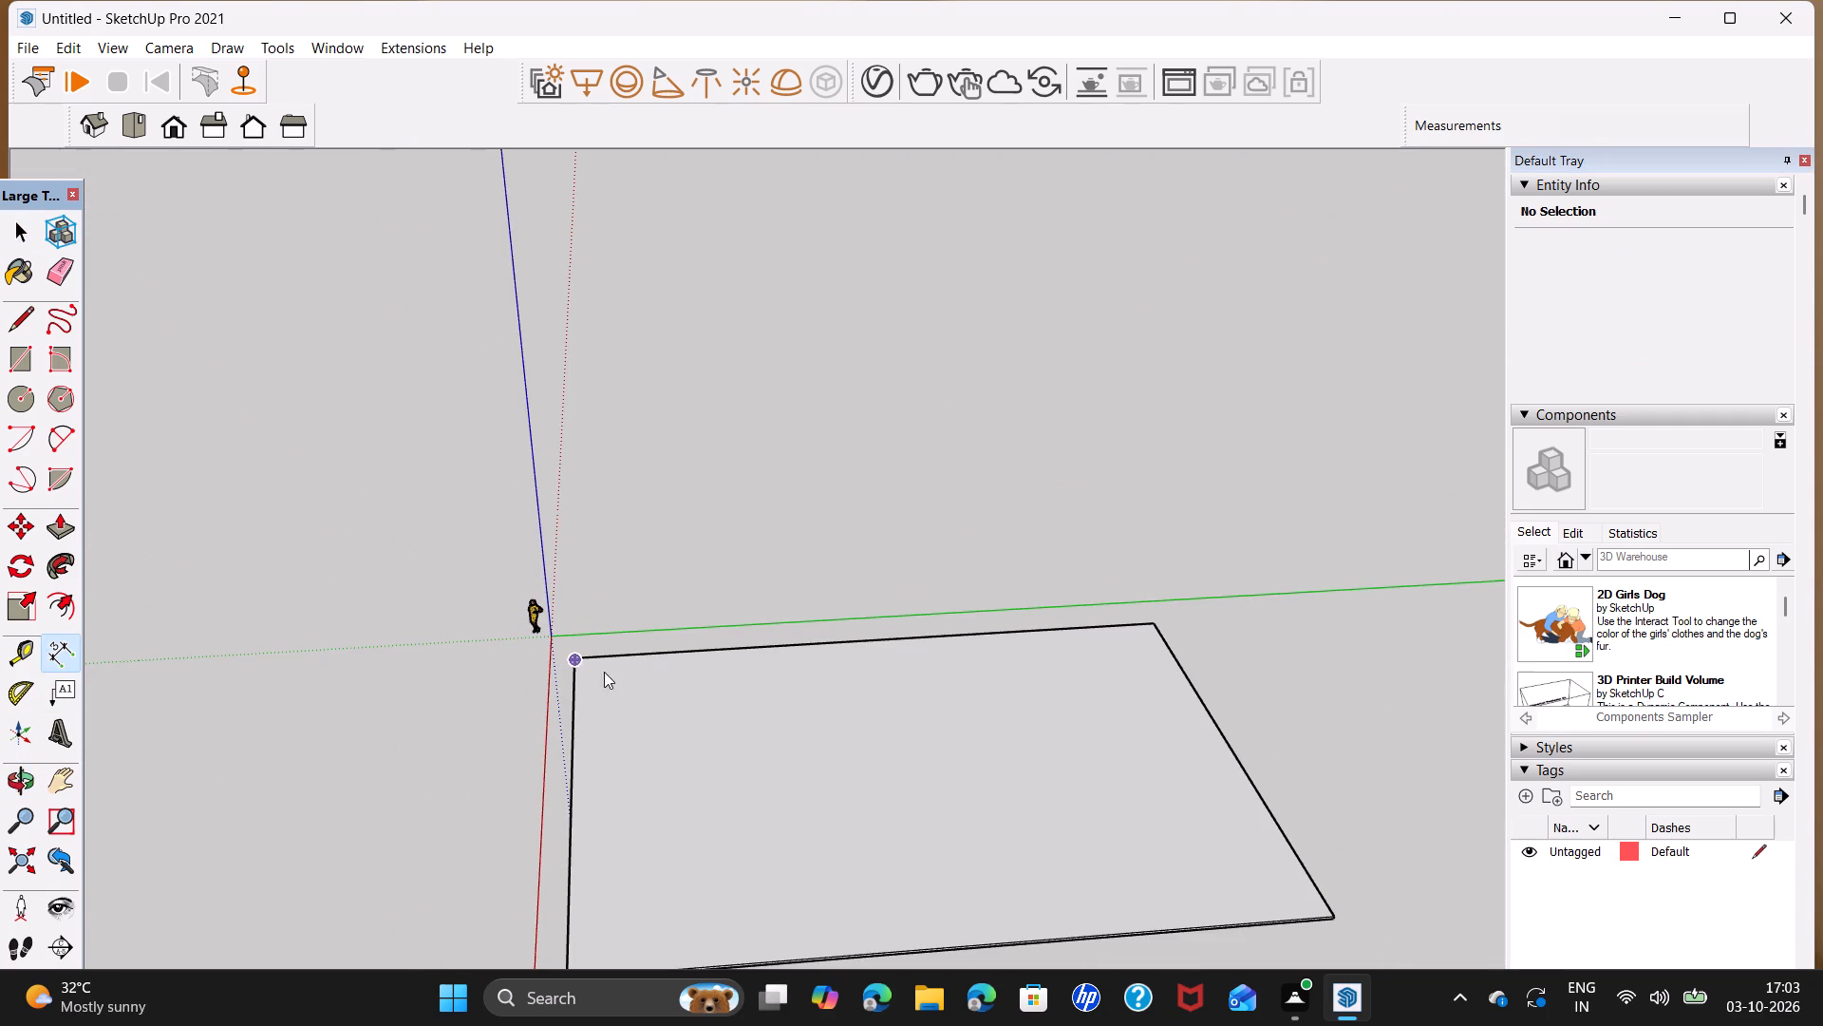
pyautogui.click(578, 661)
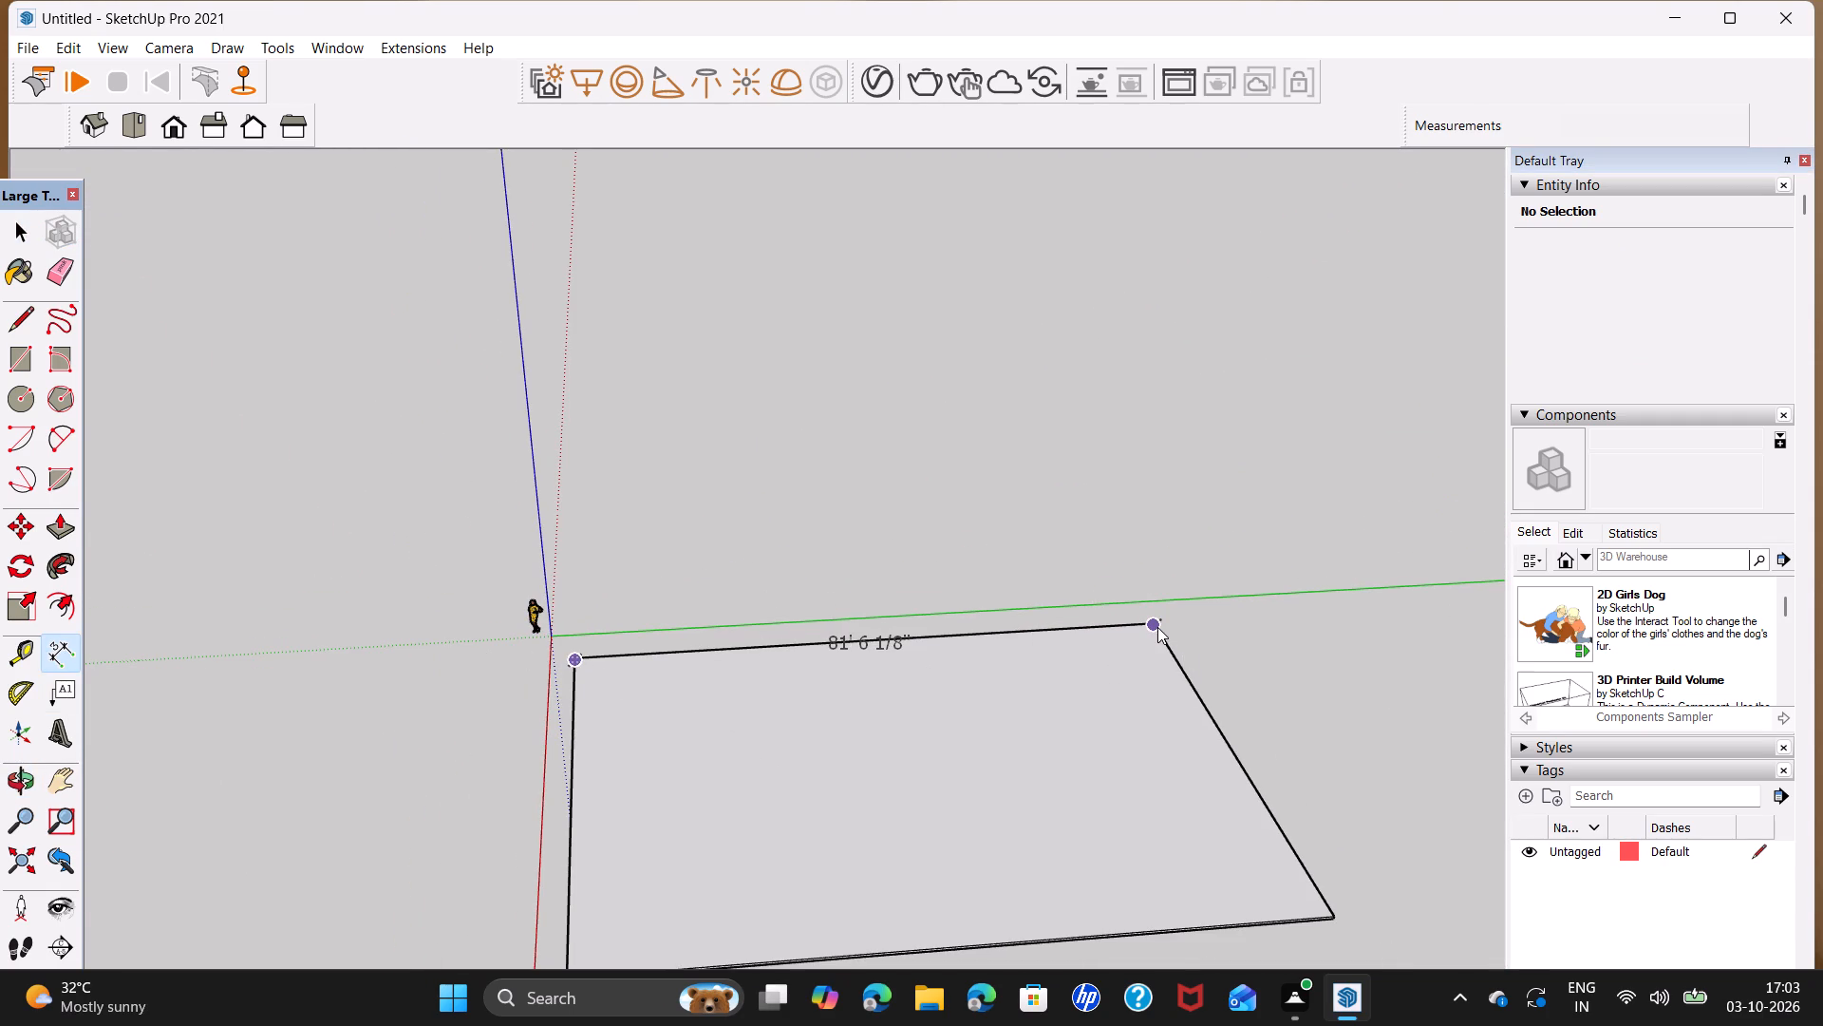
pyautogui.click(1157, 627)
pyautogui.click(1152, 600)
# Add a linear dimension to the slab's edge running beside the red axis.
pyautogui.scroll(-2, 1118, 716)
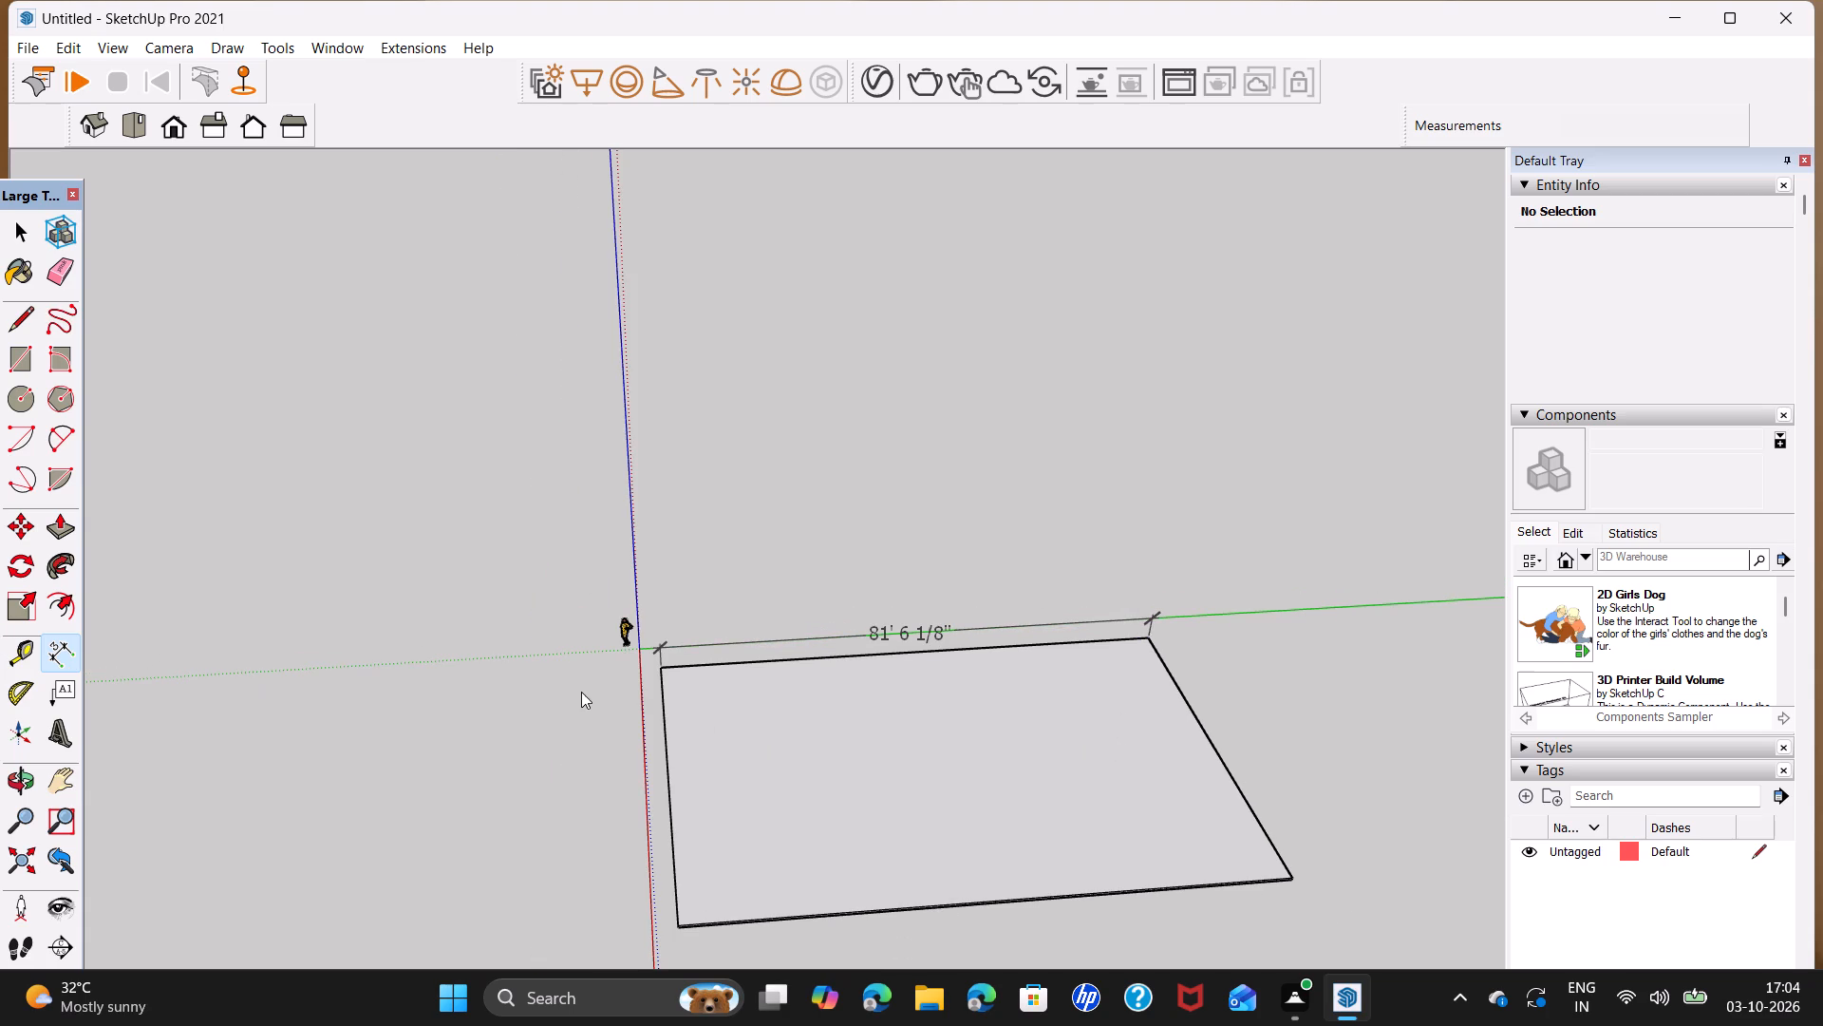
pyautogui.click(666, 671)
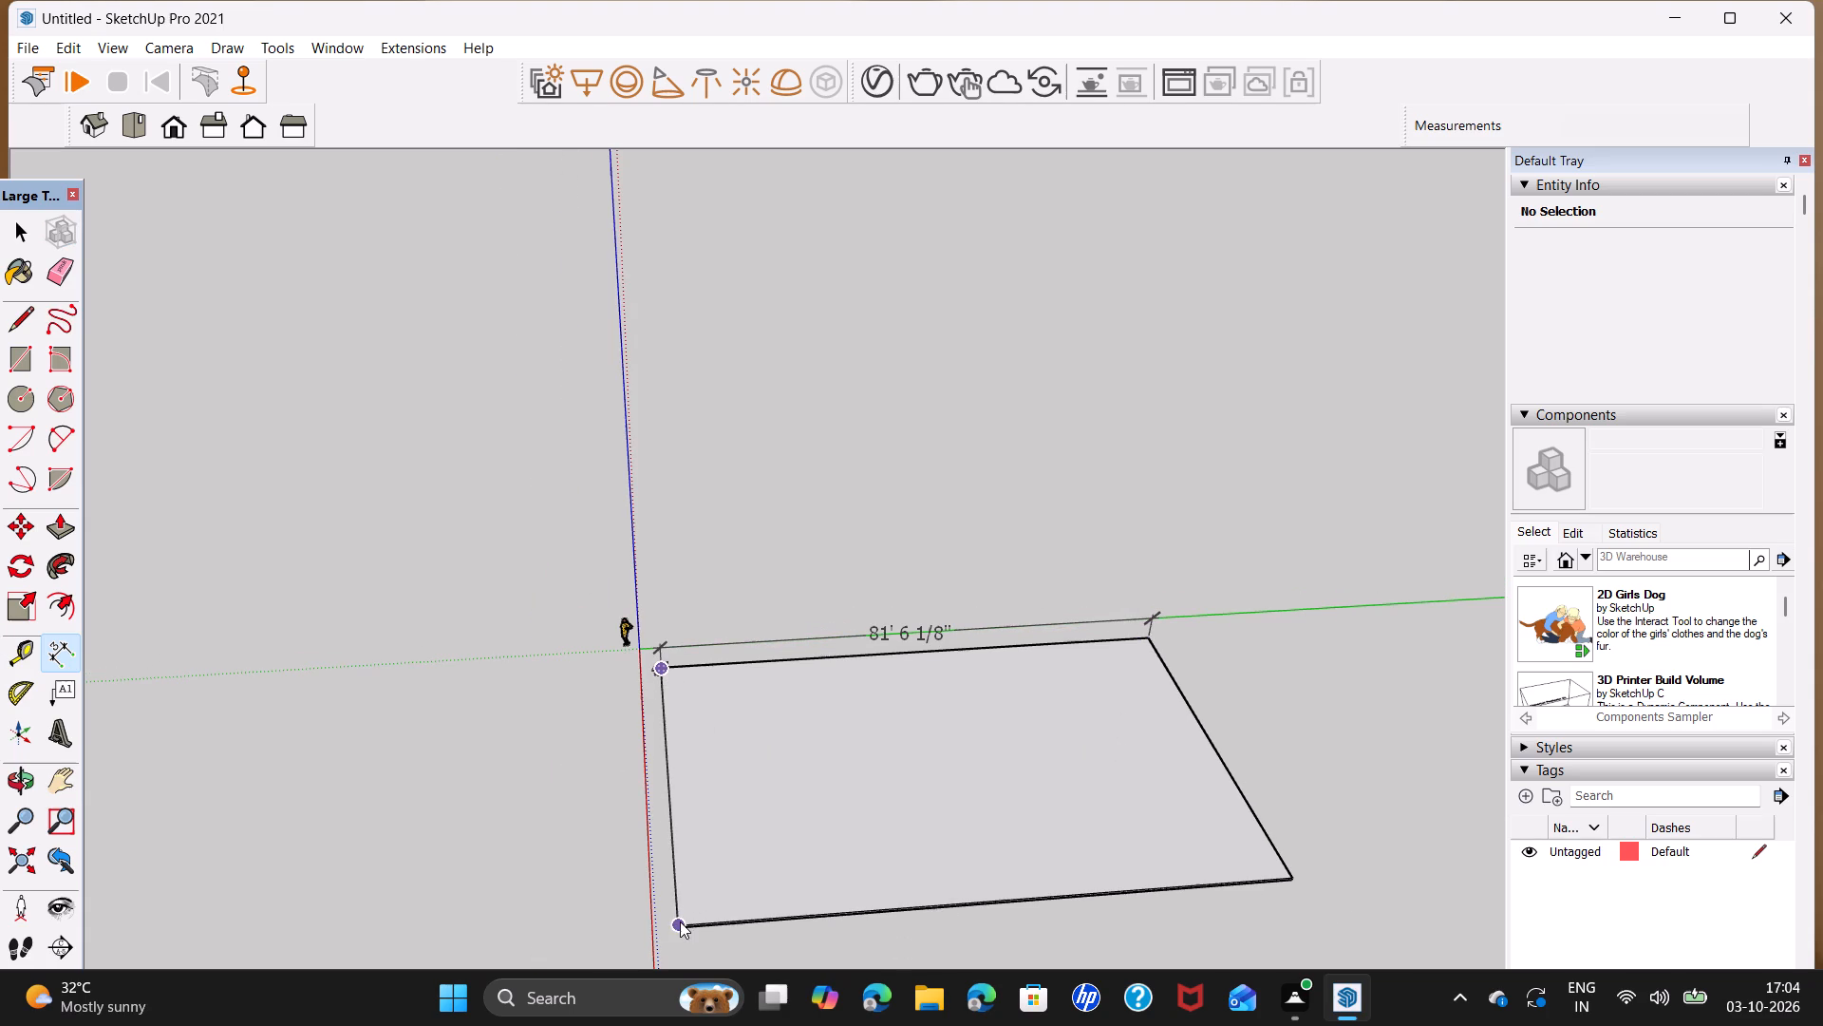
pyautogui.click(680, 921)
pyautogui.click(634, 921)
# Open the slab group for editing and select its thin side face at the far end of the red axis.
pyautogui.scroll(-1, 909, 857)
pyautogui.moveTo(932, 841); pyautogui.dragTo(930, 833, button='middle')
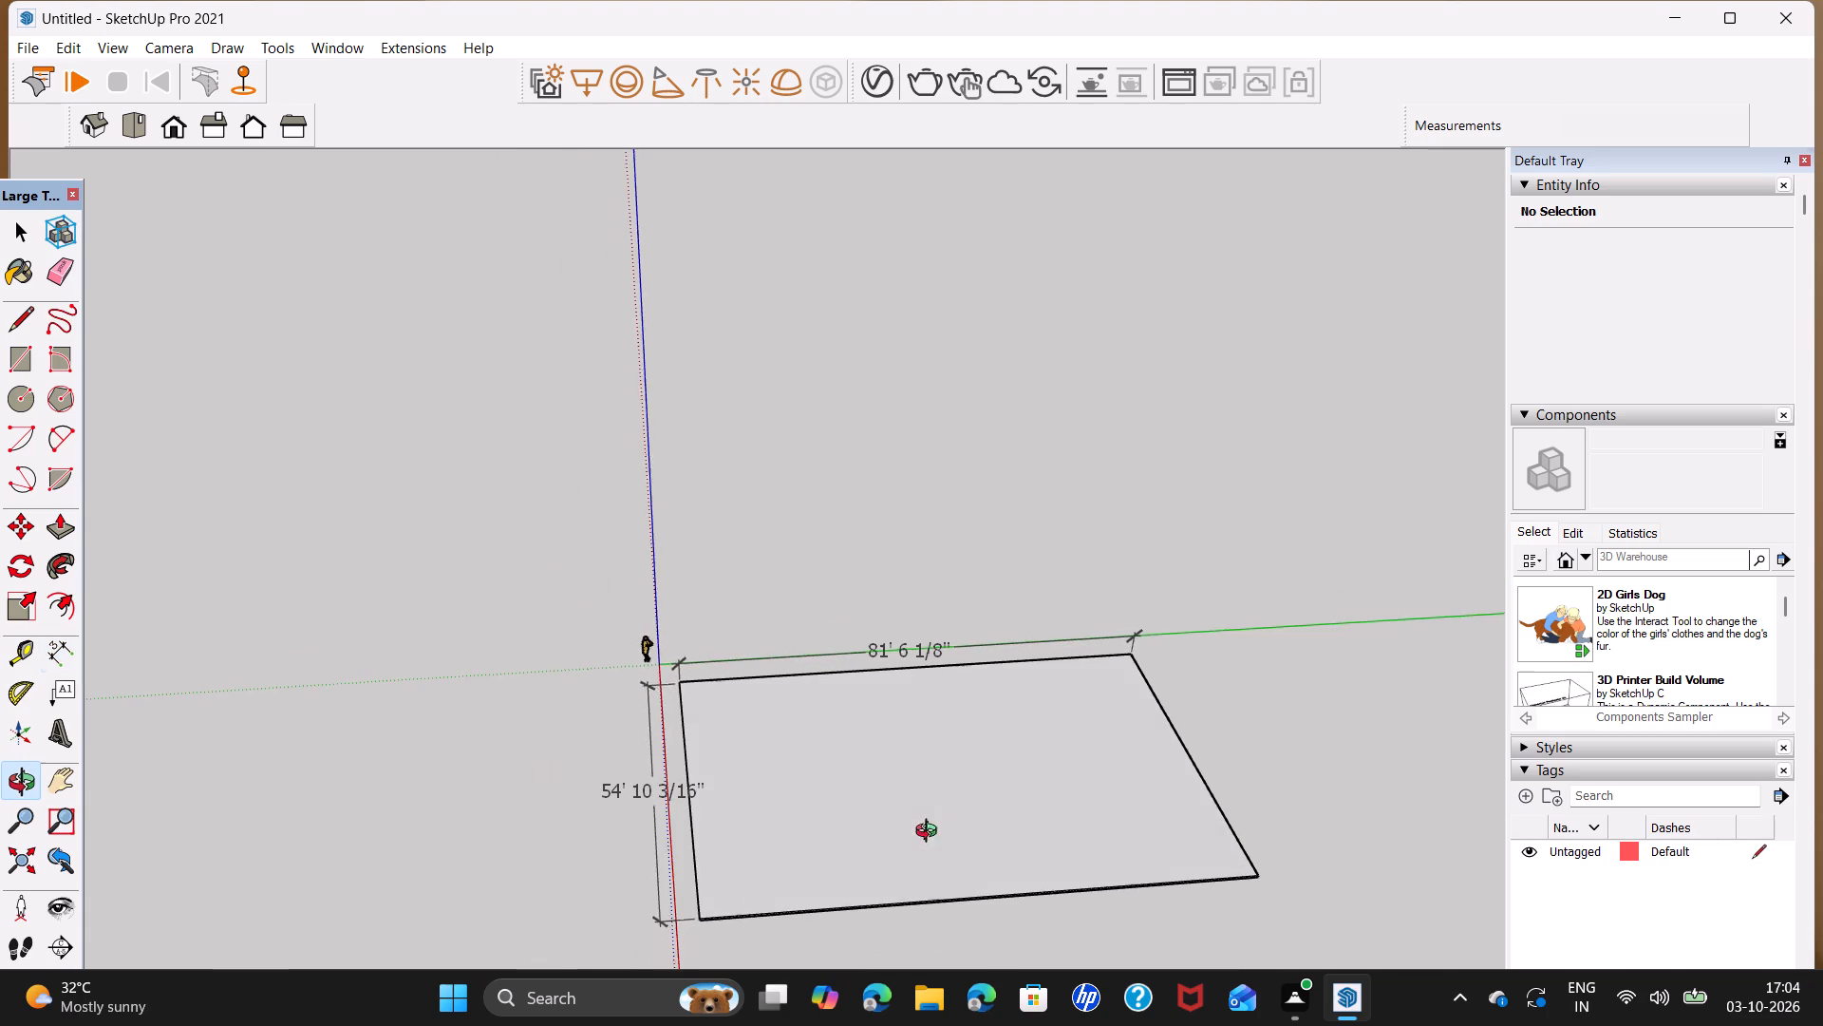
pyautogui.moveTo(930, 833); pyautogui.dragTo(879, 679, button='middle')
pyautogui.scroll(9, 951, 857)
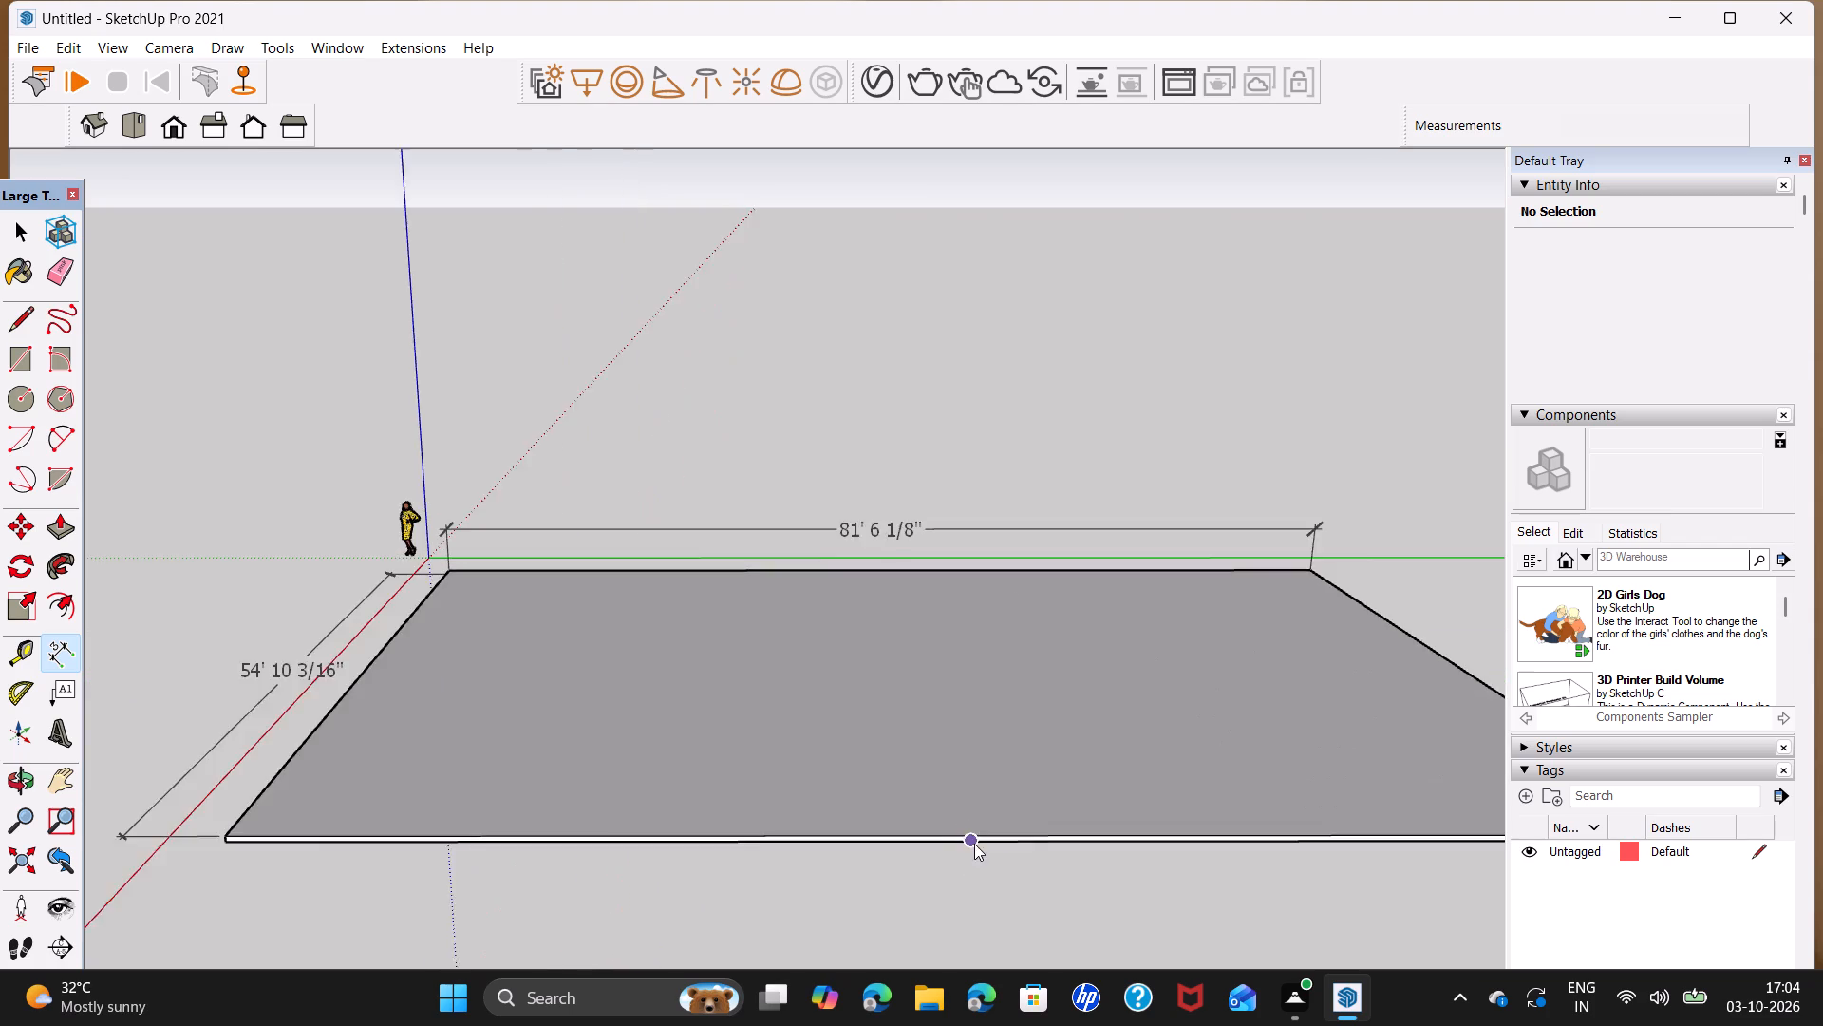
pyautogui.scroll(1, 974, 844)
pyautogui.moveTo(974, 844); pyautogui.dragTo(973, 734, button='middle')
pyautogui.scroll(3, 975, 656)
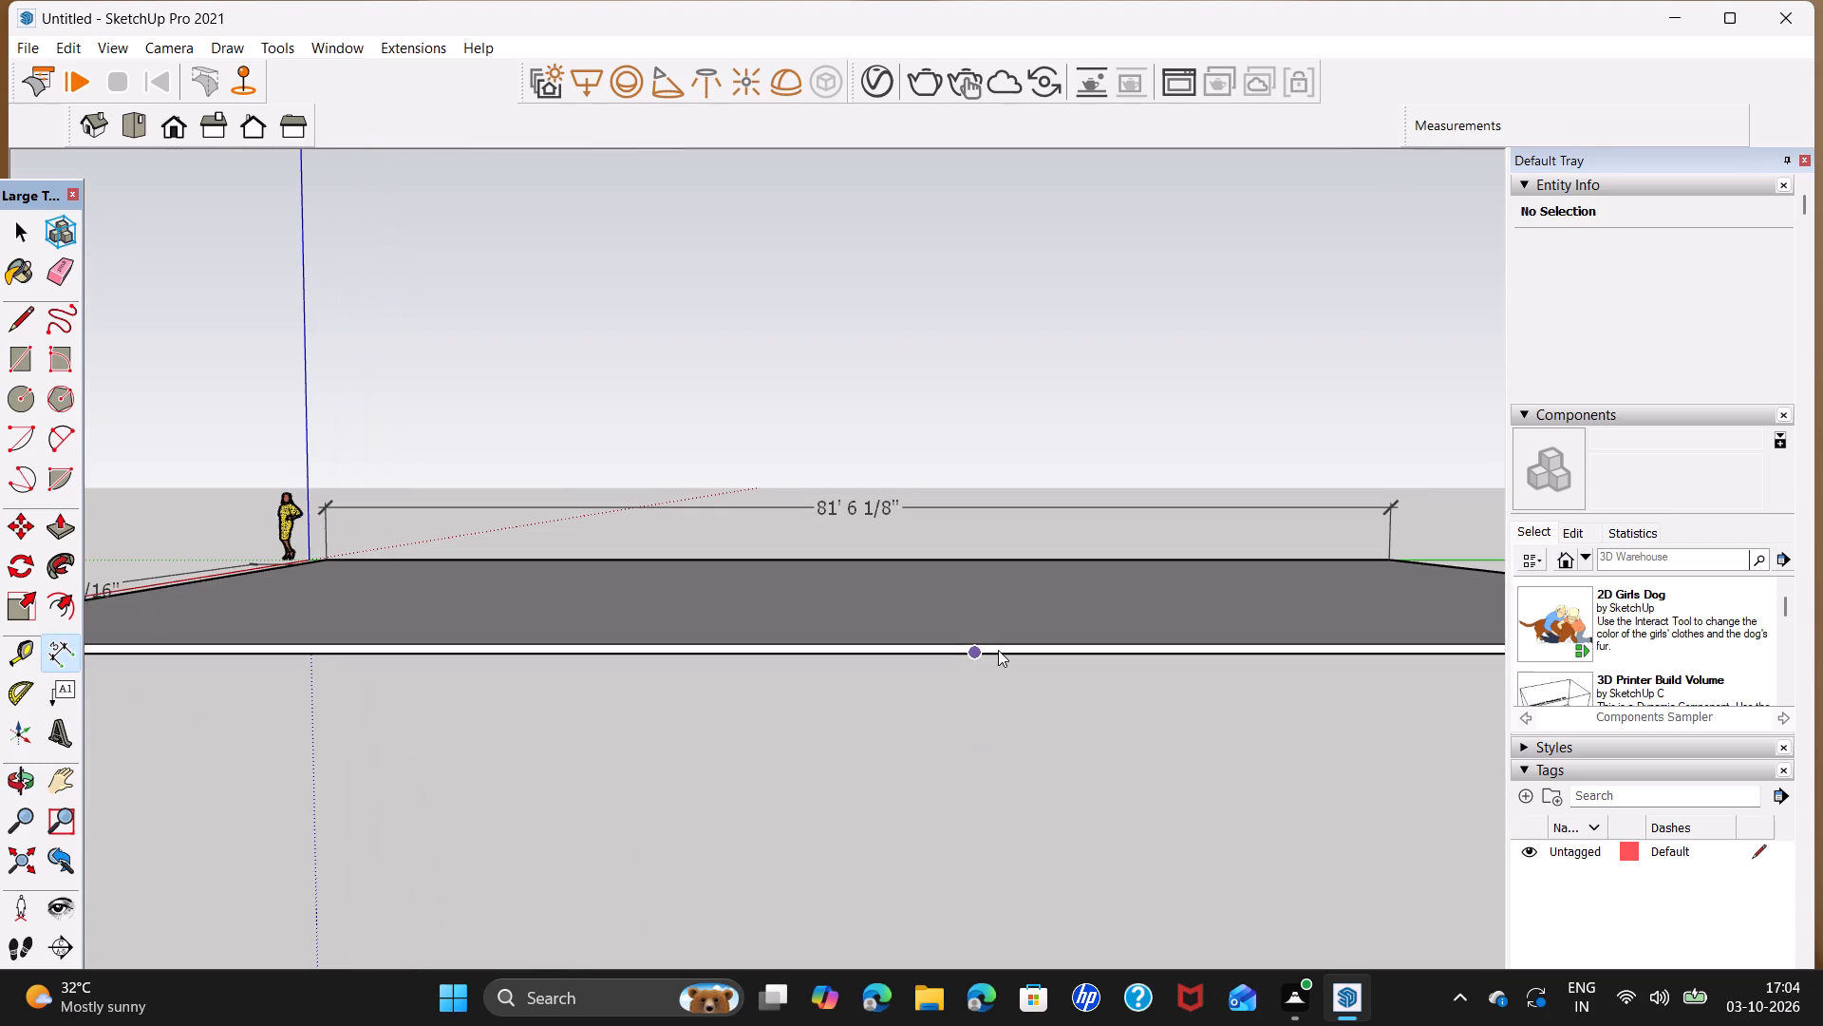
pyautogui.scroll(-4, 994, 645)
pyautogui.press('space')
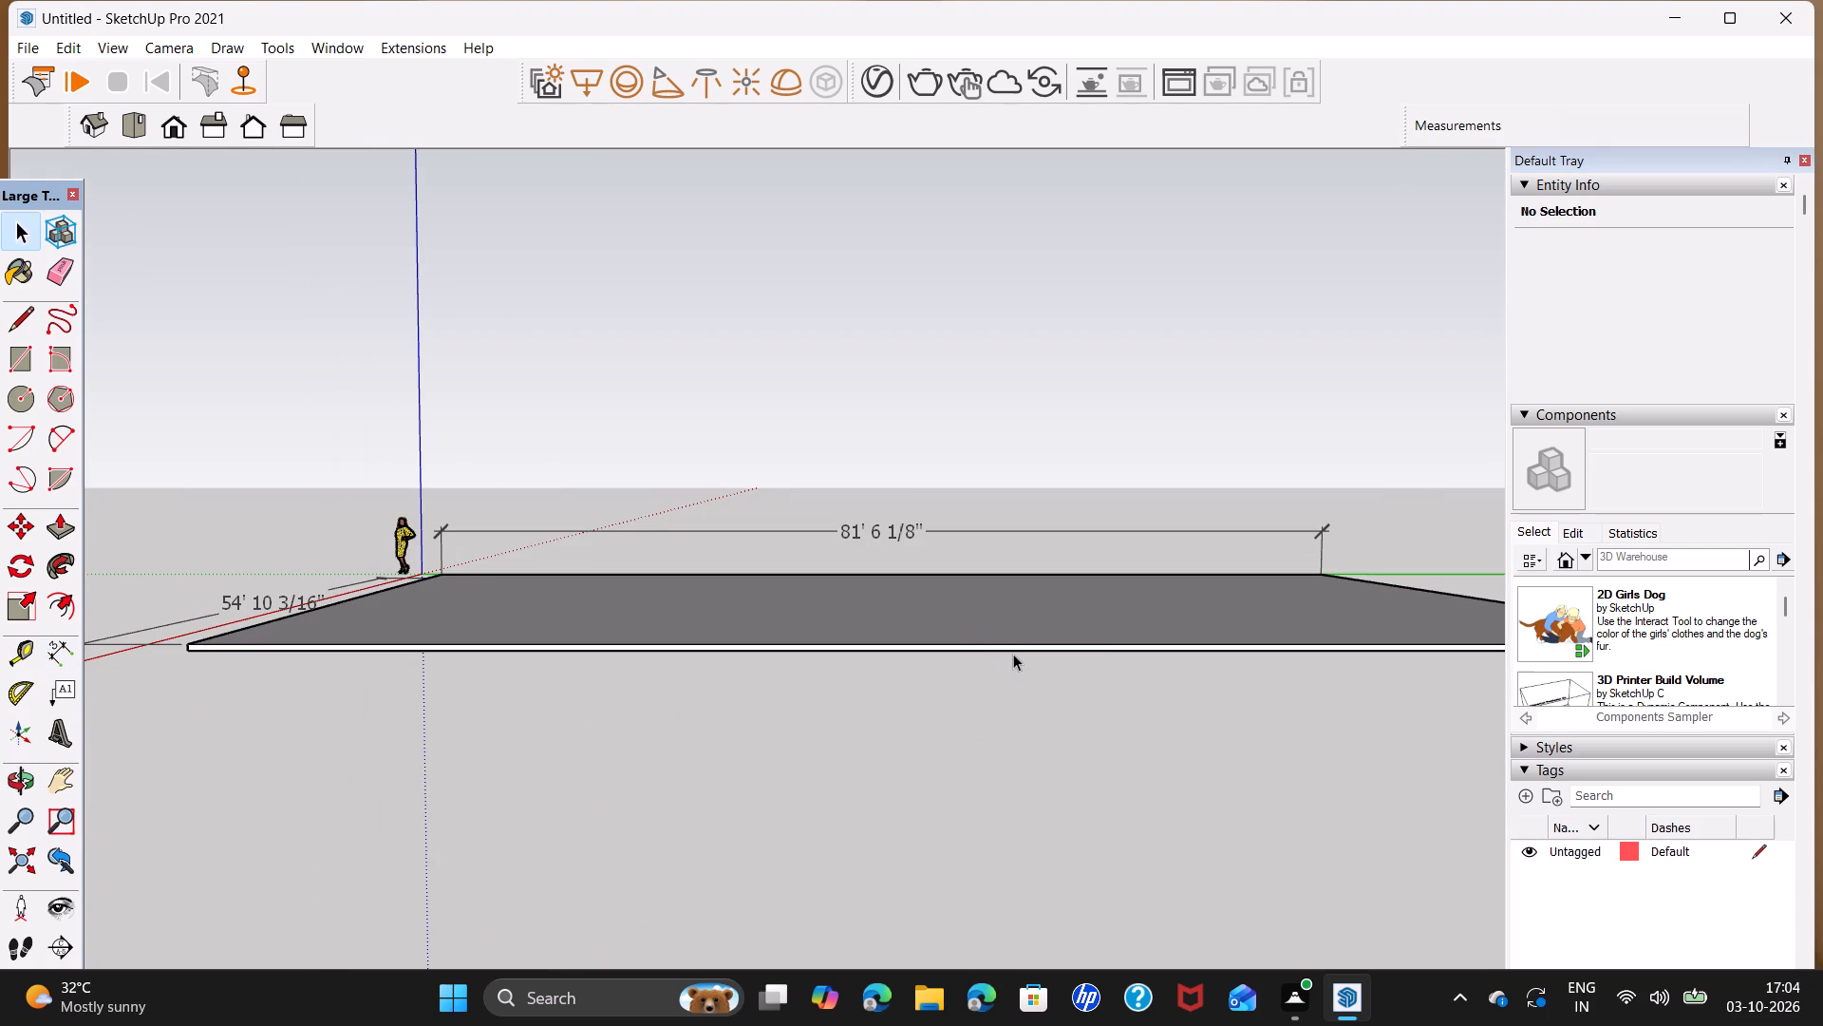
pyautogui.tripleClick(1030, 647)
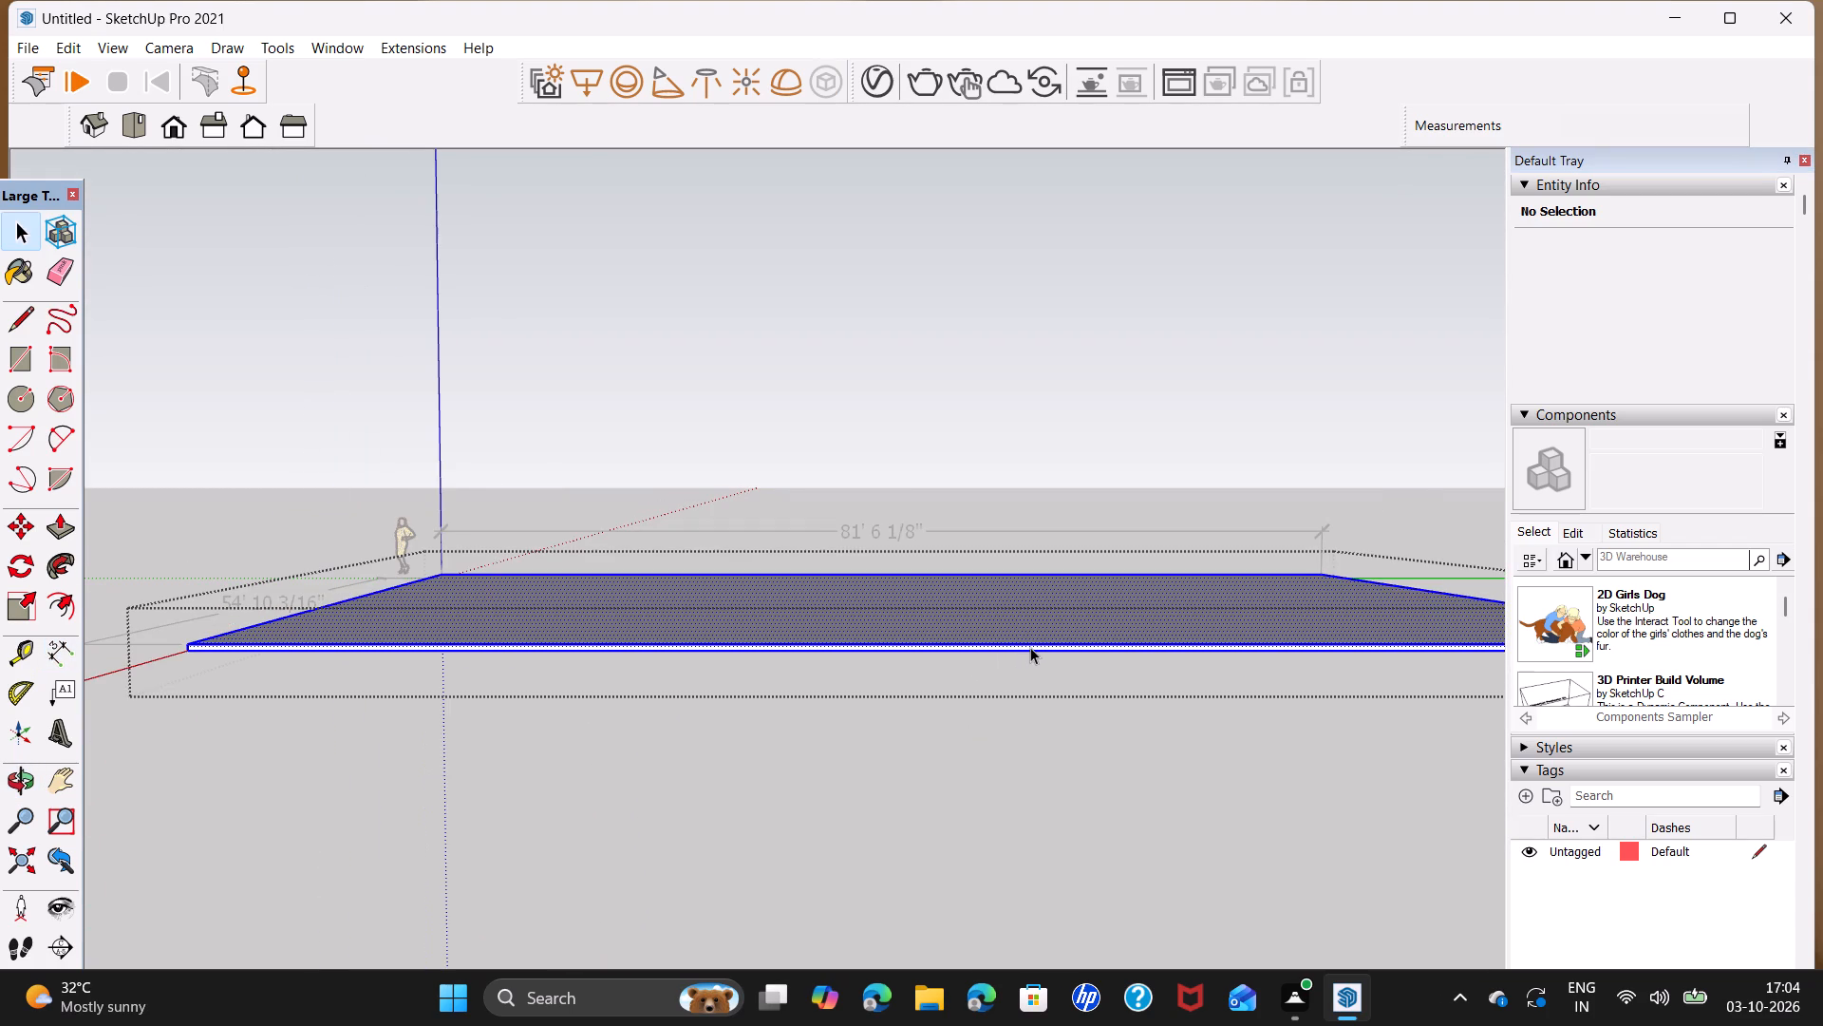
pyautogui.click(1030, 647)
pyautogui.click(1031, 648)
pyautogui.scroll(4, 1040, 648)
pyautogui.click(1040, 648)
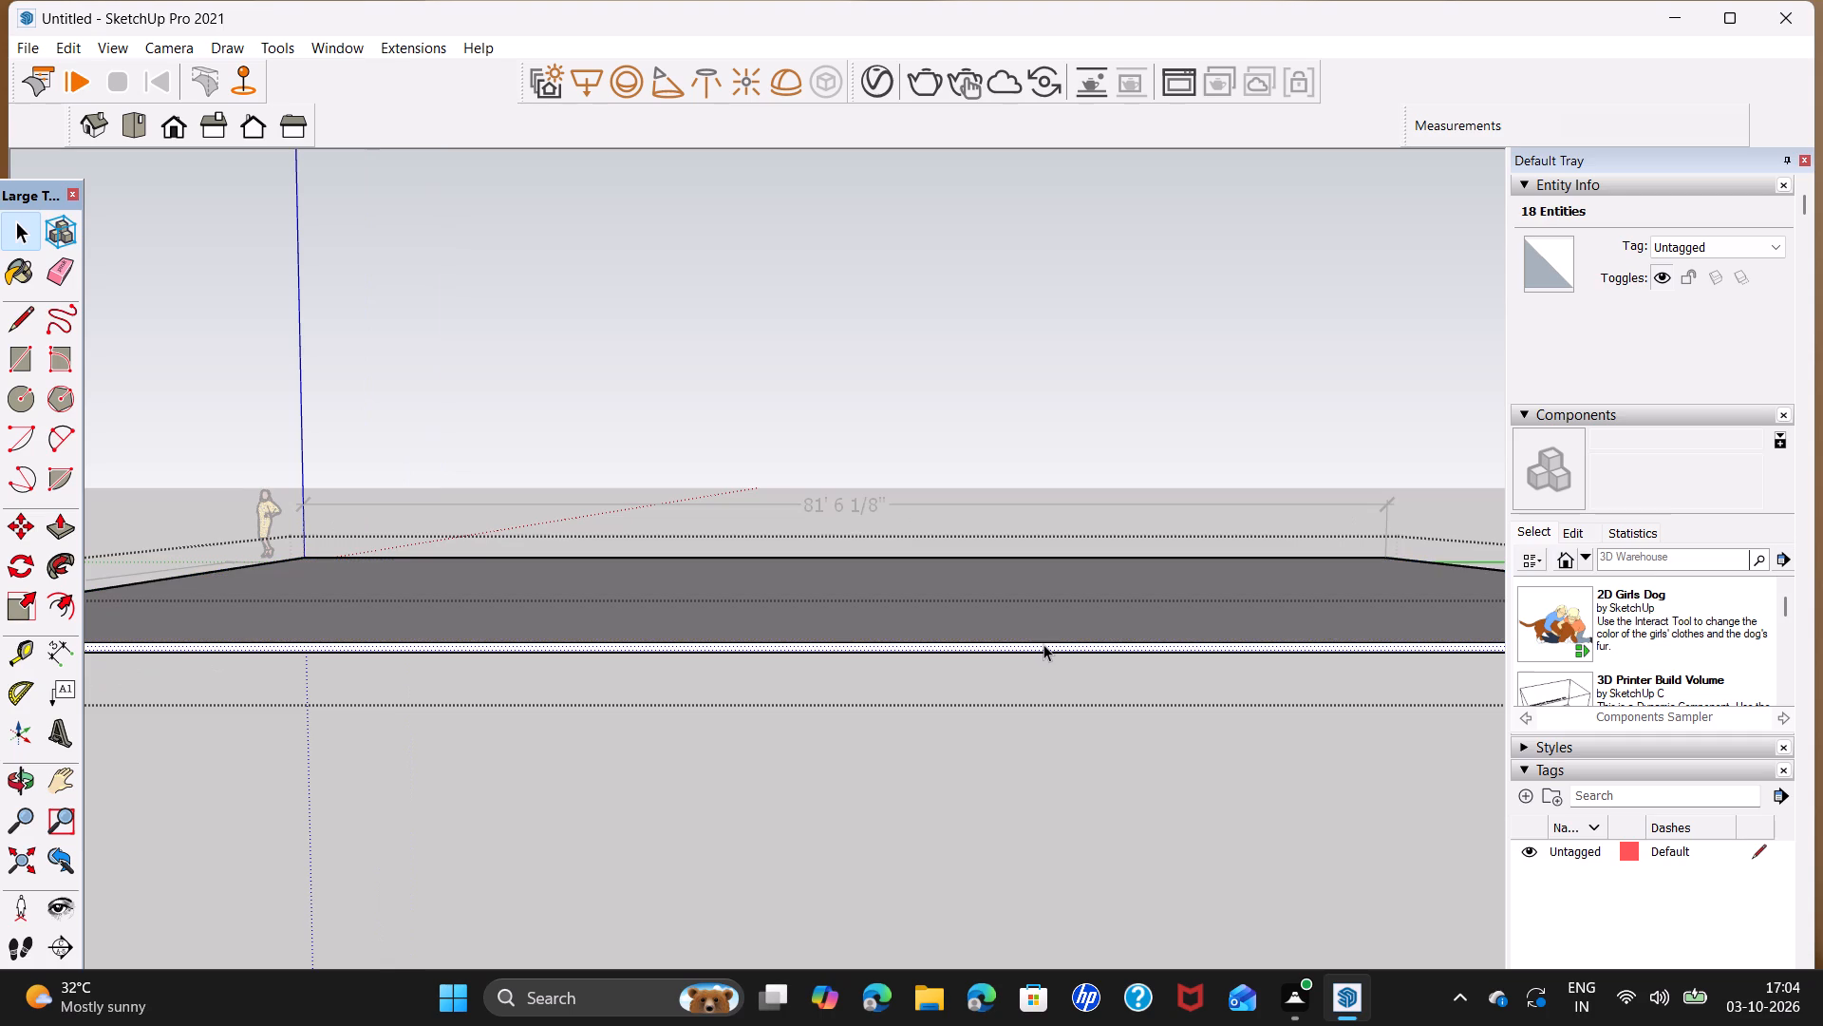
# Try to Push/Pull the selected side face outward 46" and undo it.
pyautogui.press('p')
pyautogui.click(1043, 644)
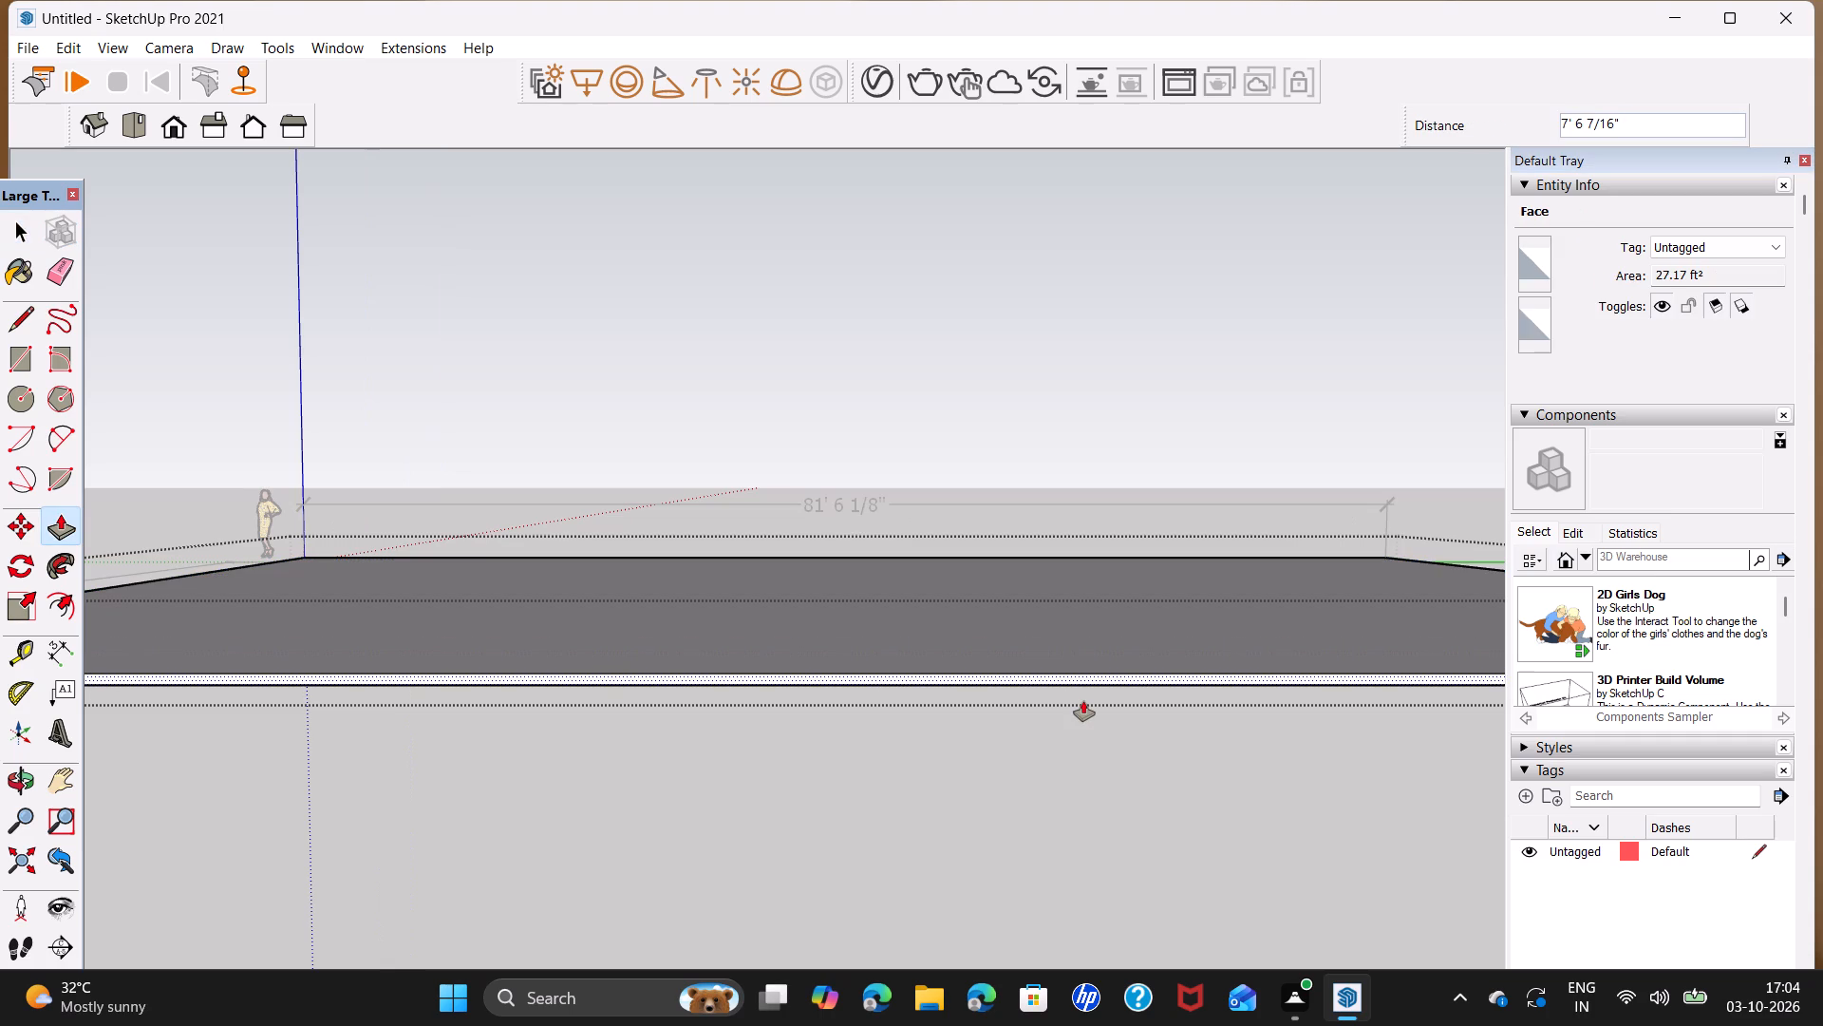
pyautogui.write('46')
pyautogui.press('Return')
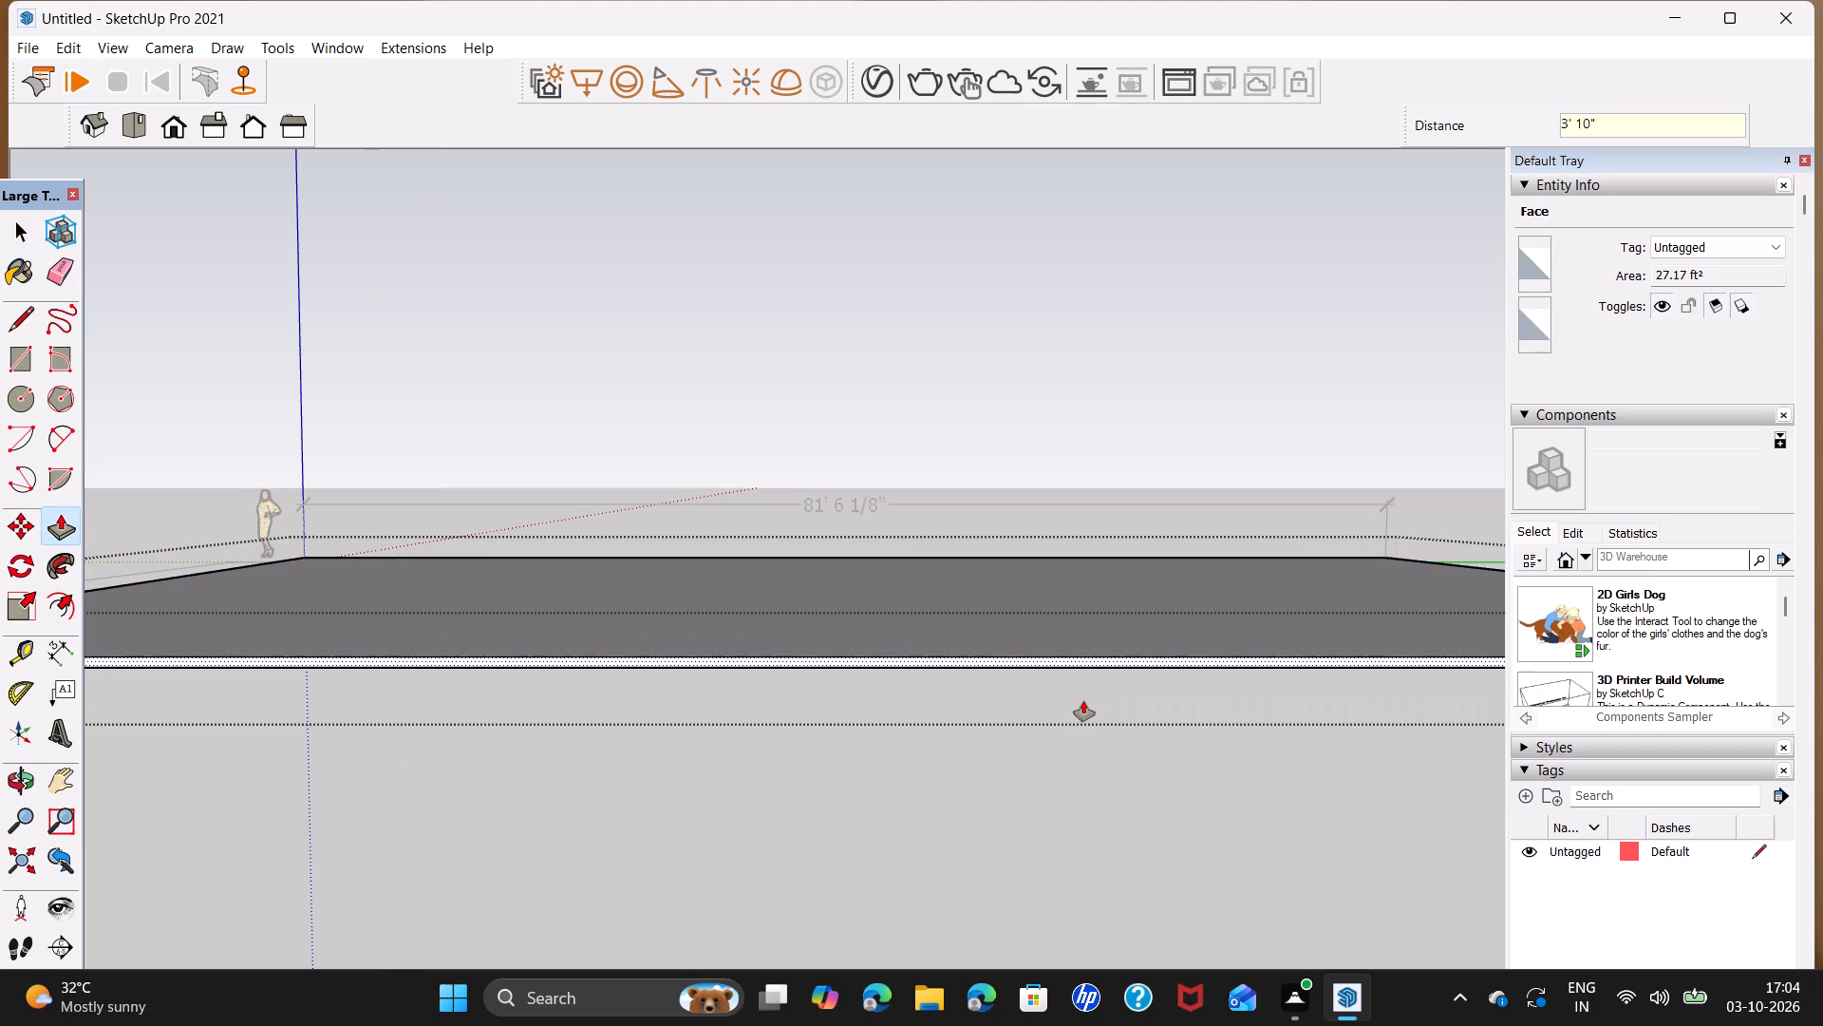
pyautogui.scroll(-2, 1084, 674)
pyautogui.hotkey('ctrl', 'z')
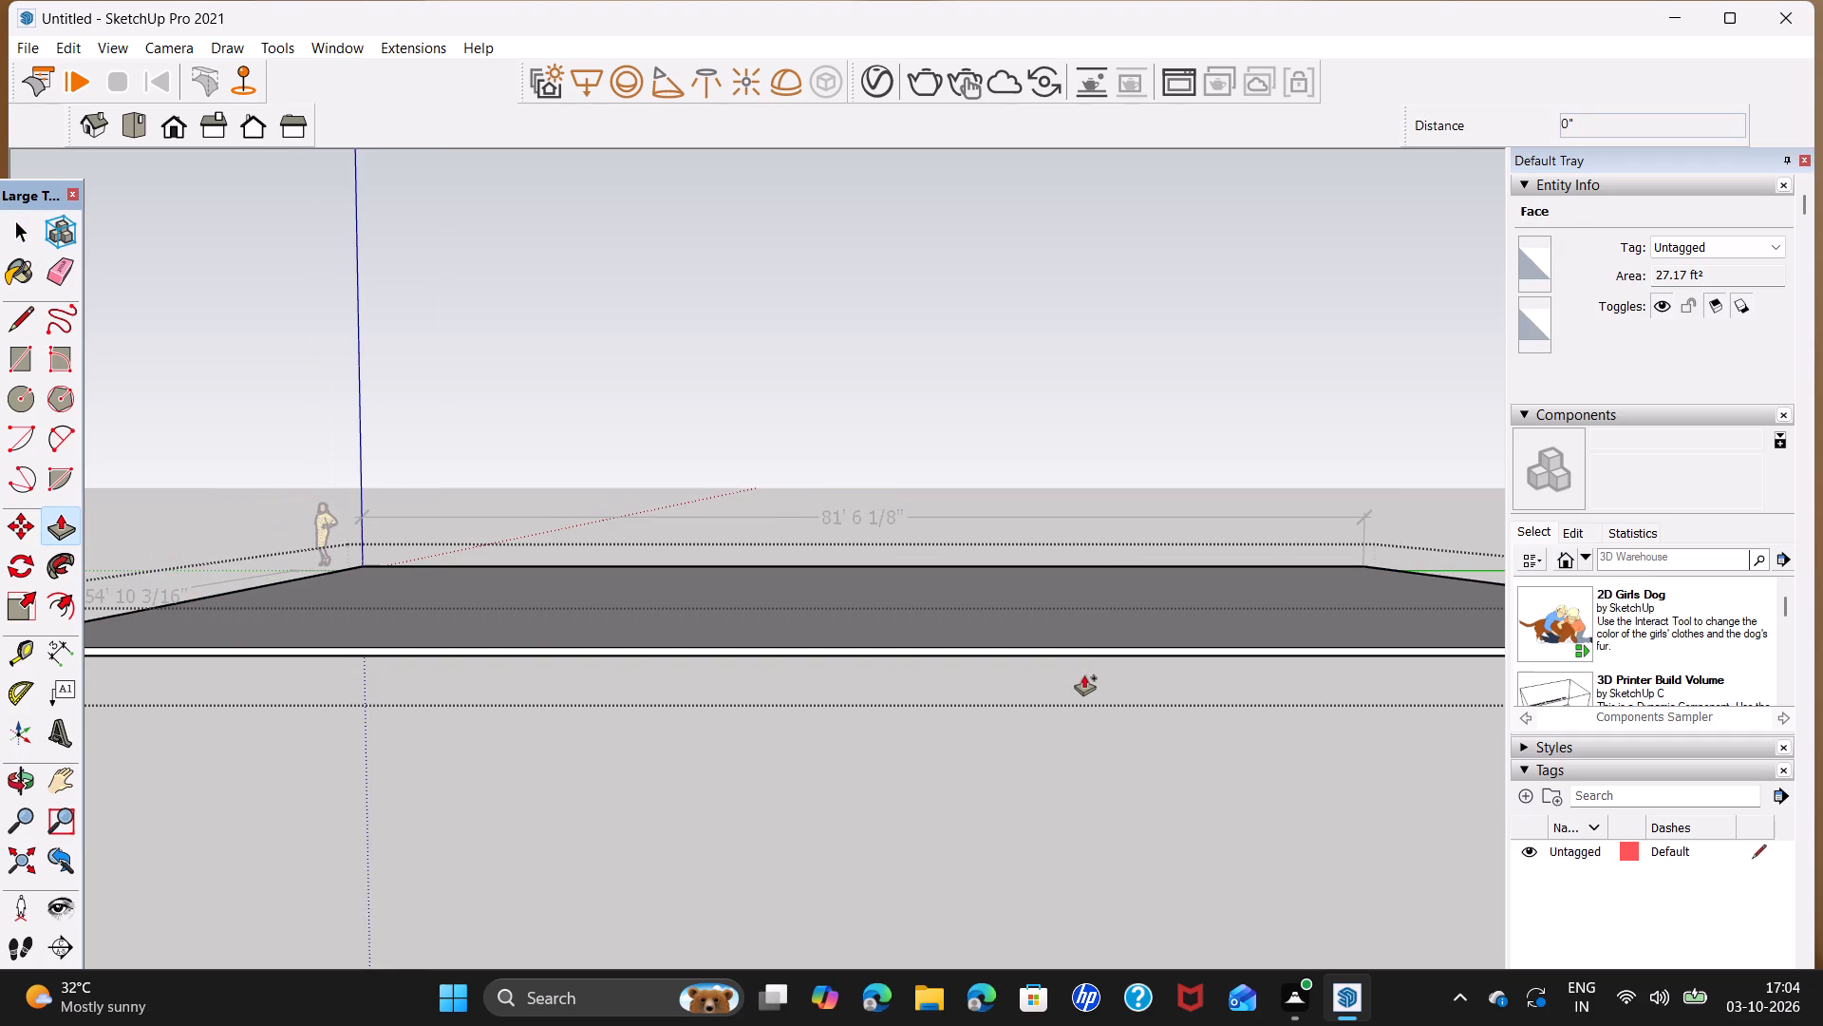
# Push/Pull the same side face outward 46' along the red axis.
pyautogui.click(1094, 654)
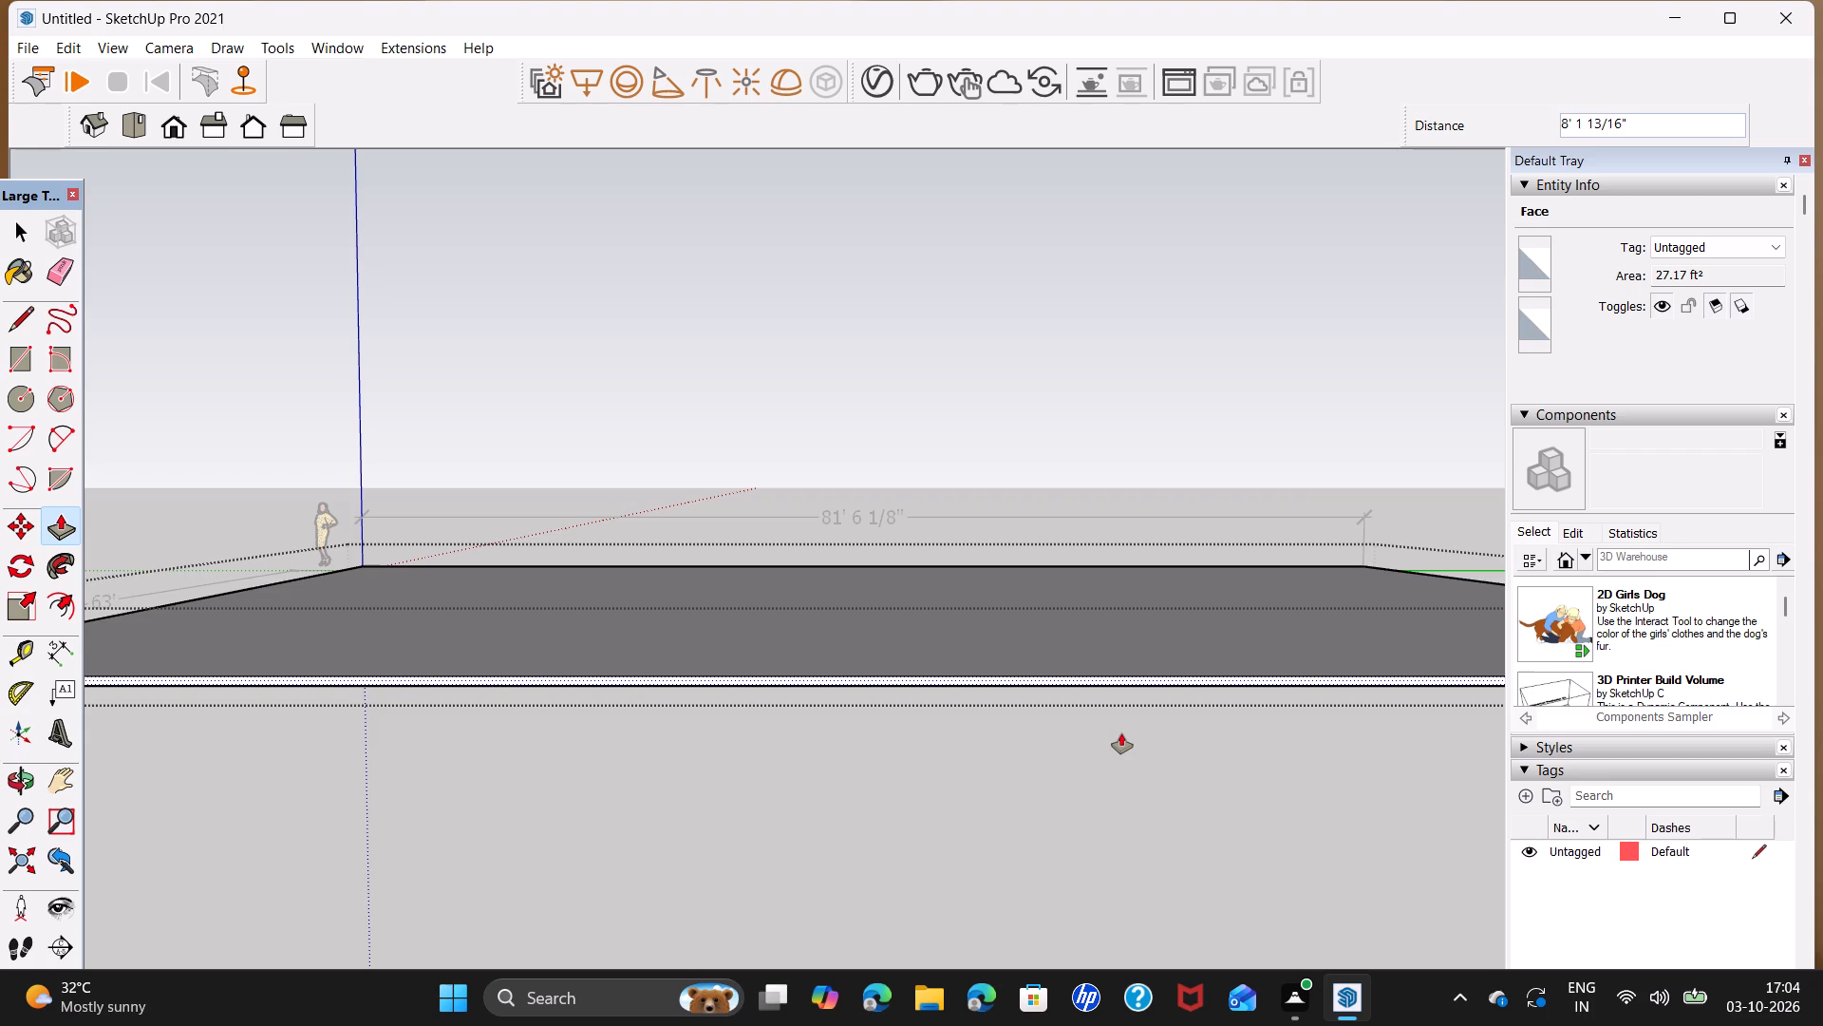
pyautogui.write("46'")
pyautogui.press('Return')
pyautogui.press('space')
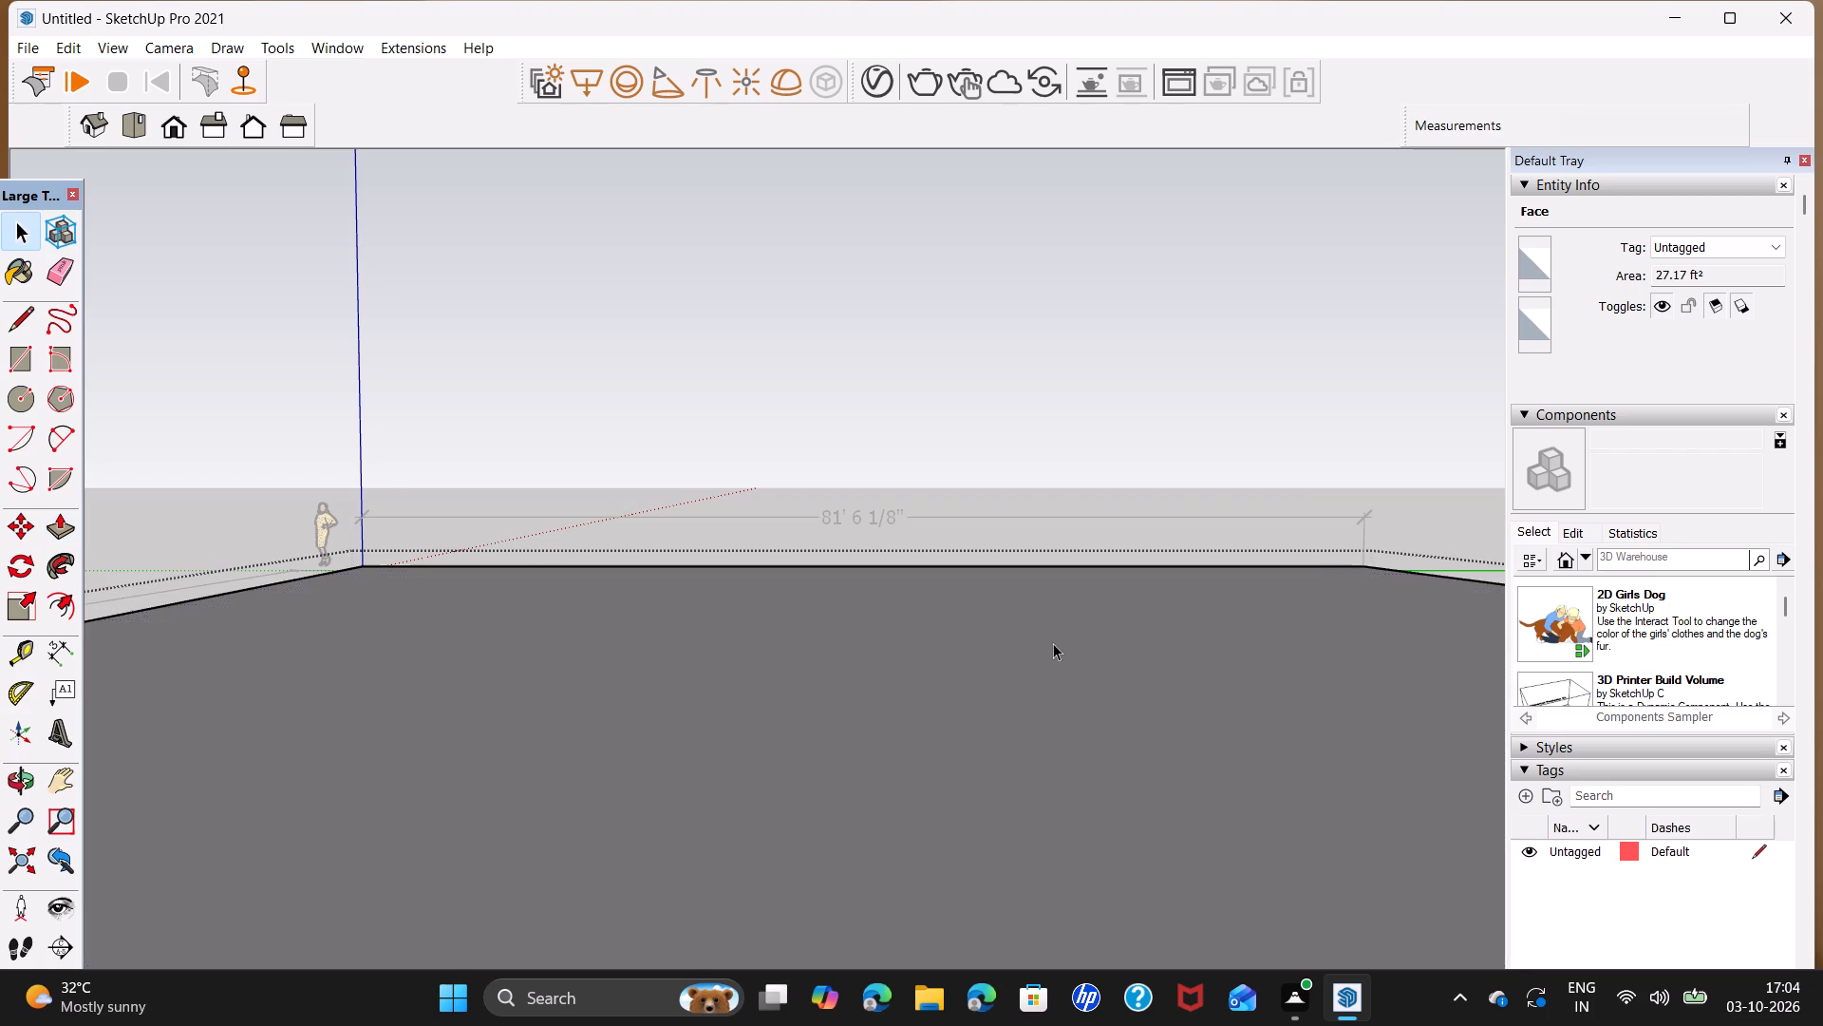
# Push/Pull the slab's far side face outward about 18' 11" along the green axis and close the group.
pyautogui.scroll(-6, 1053, 643)
pyautogui.moveTo(1238, 750); pyautogui.dragTo(1024, 879, button='middle')
pyautogui.scroll(-4, 1024, 879)
pyautogui.moveTo(1083, 818); pyautogui.dragTo(1114, 857, button='middle')
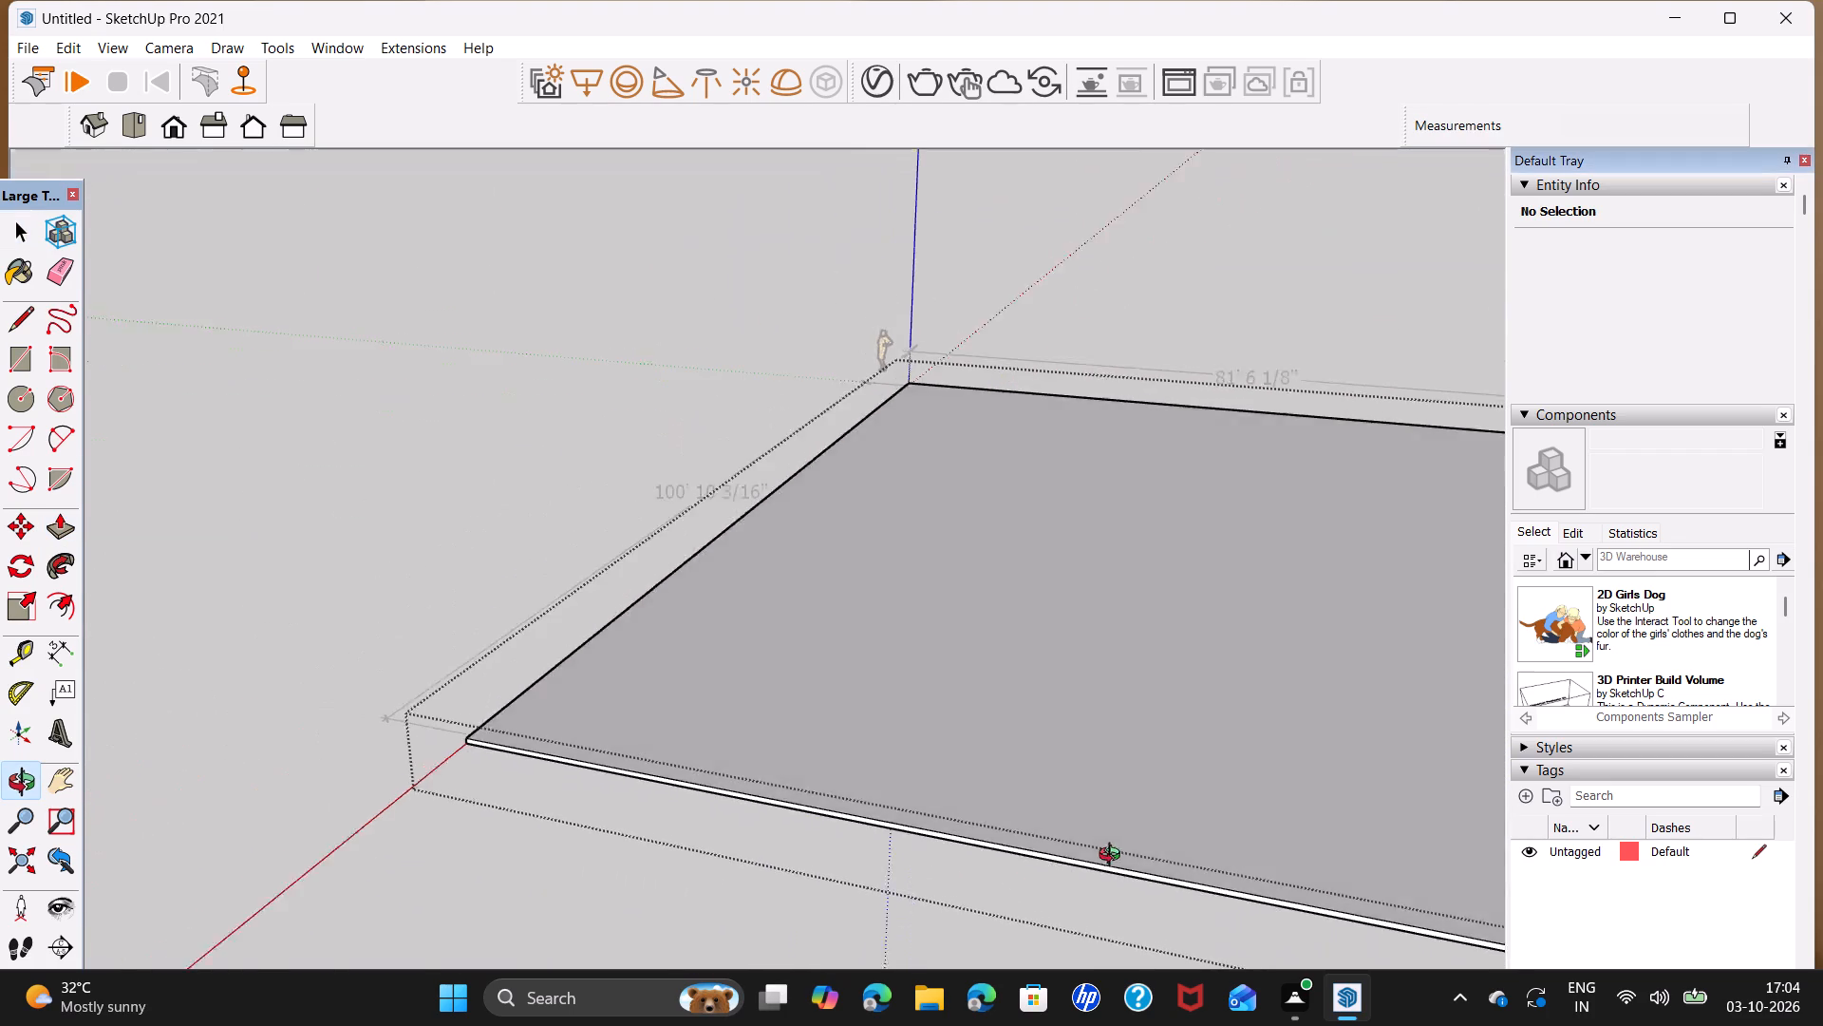
pyautogui.moveTo(1114, 857); pyautogui.dragTo(1582, 854, button='middle')
pyautogui.moveTo(840, 740); pyautogui.dragTo(1494, 819, button='middle')
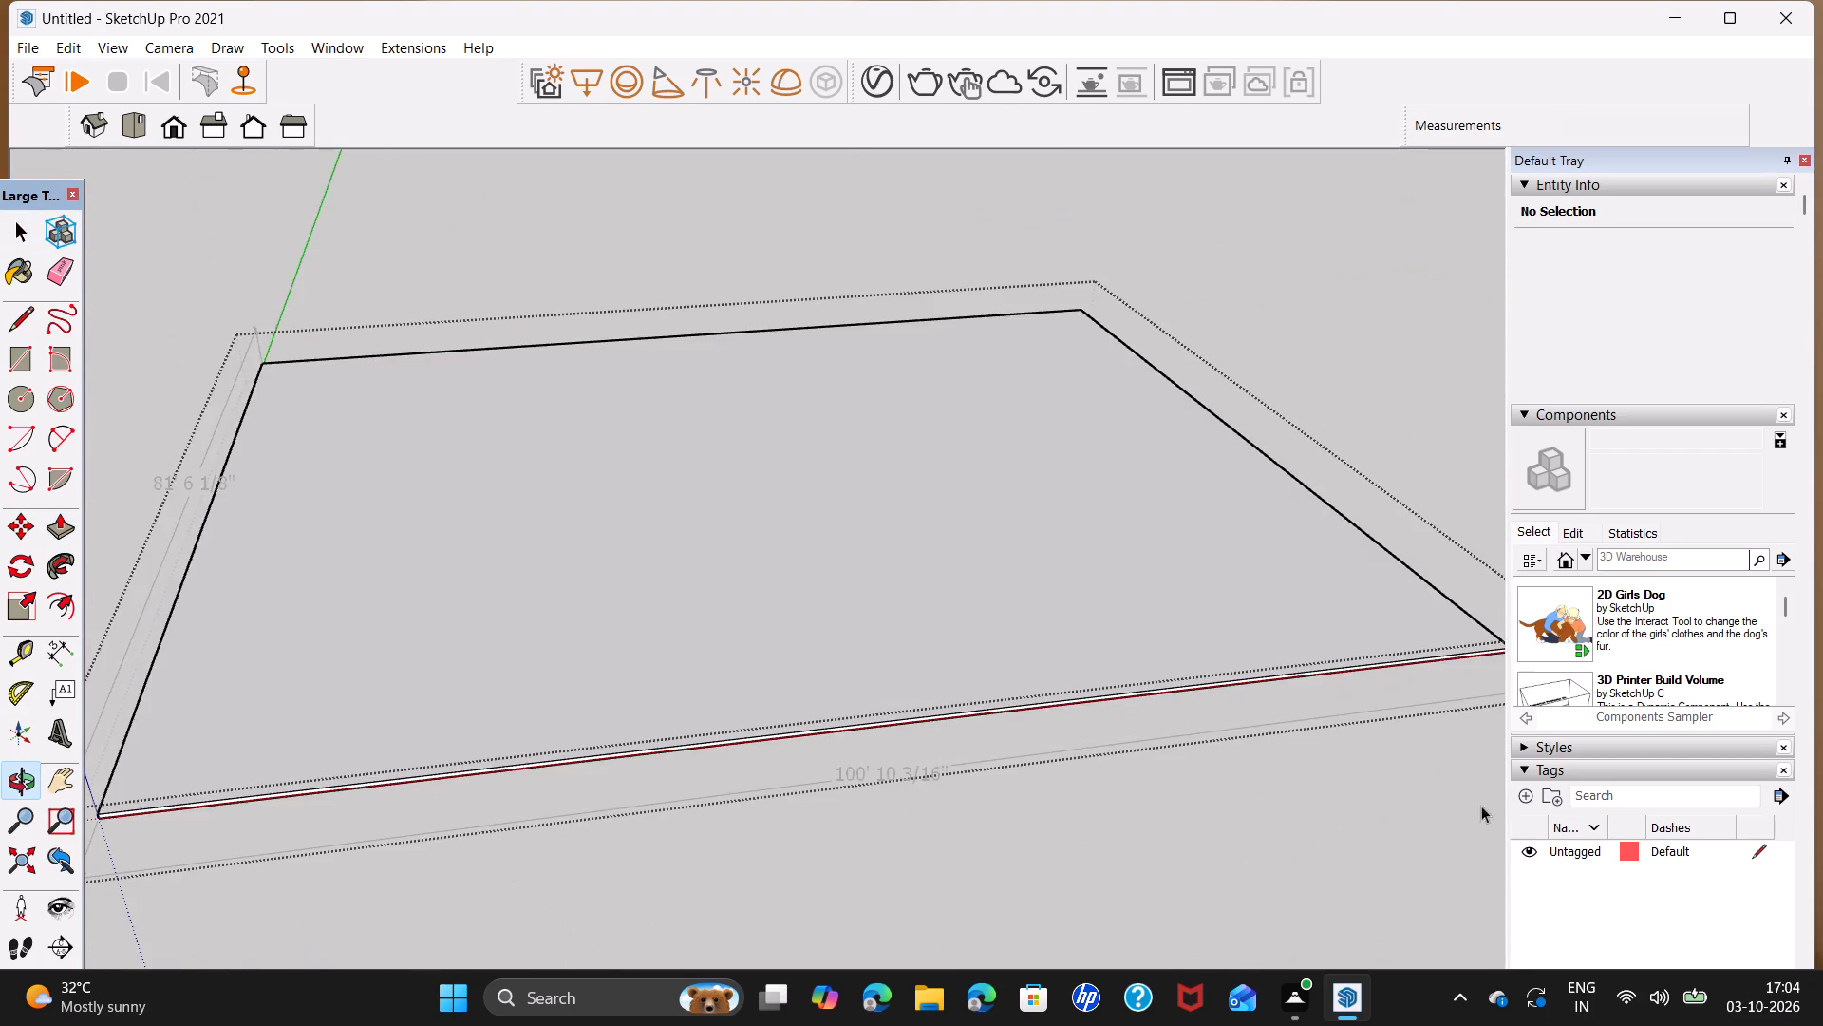
pyautogui.scroll(-5, 666, 594)
pyautogui.moveTo(516, 654); pyautogui.dragTo(1369, 616, button='middle')
pyautogui.scroll(-3, 366, 831)
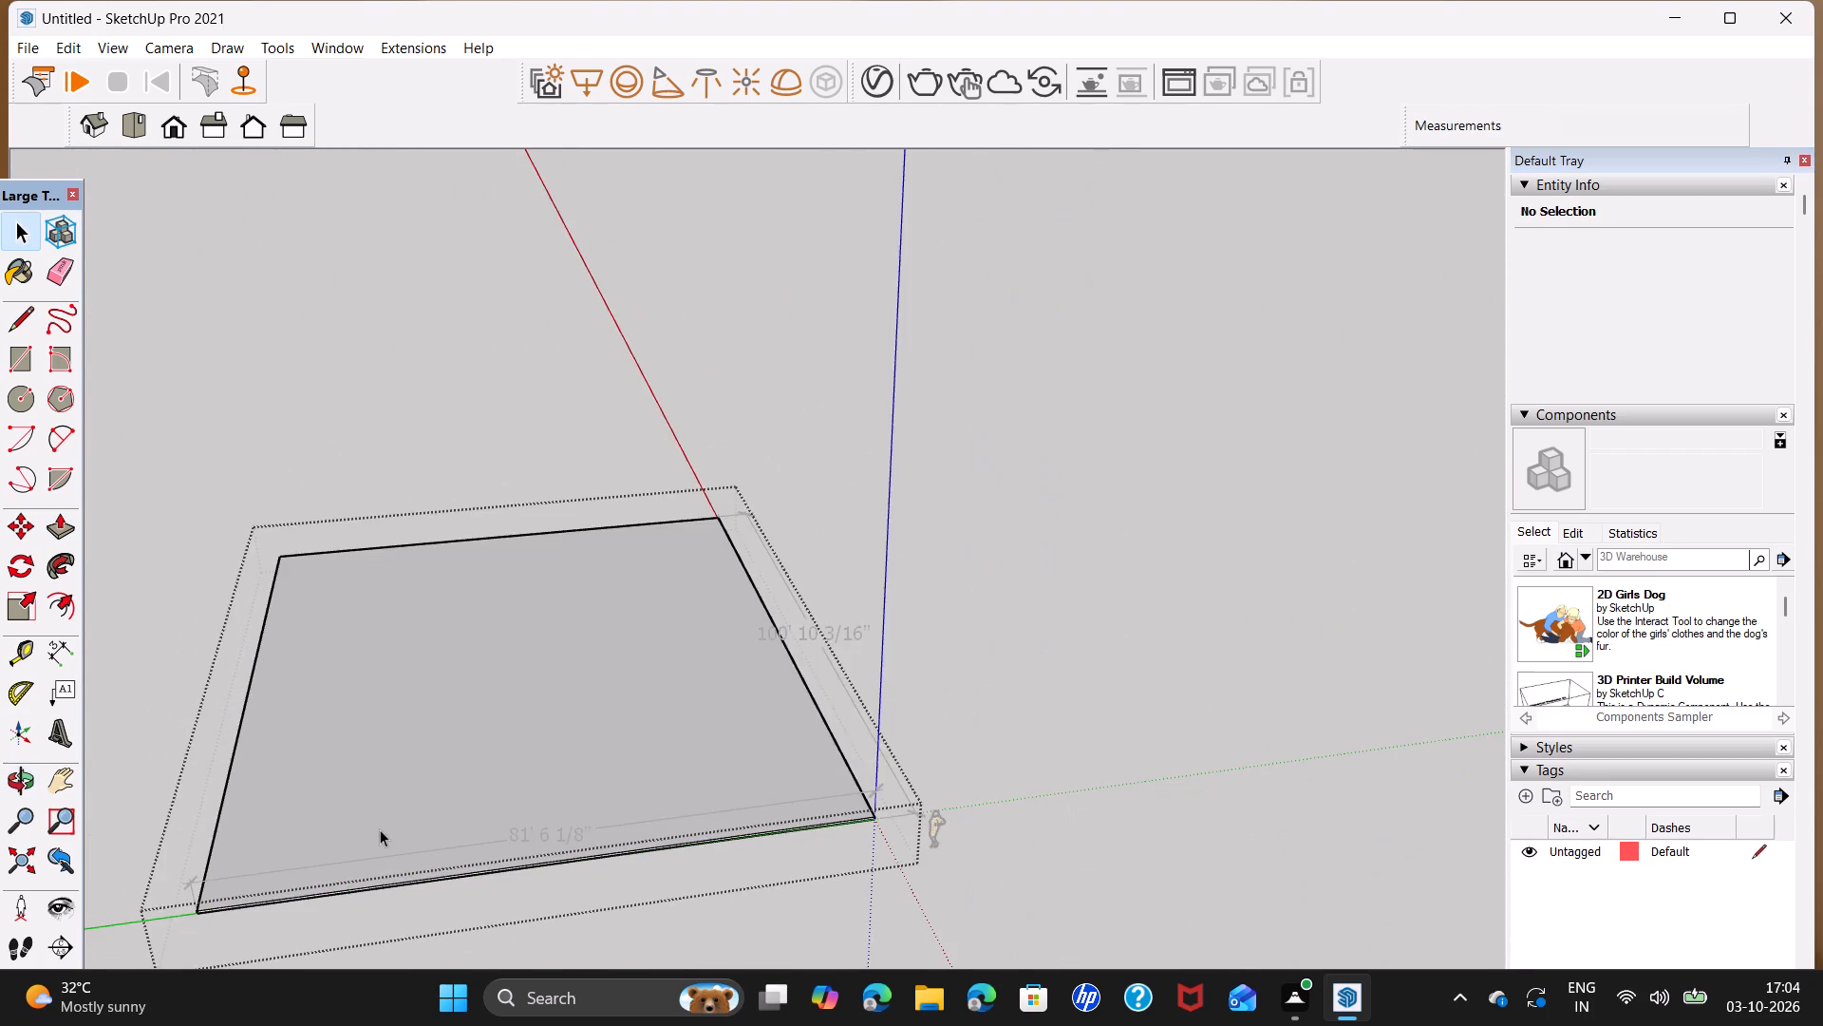
pyautogui.moveTo(380, 829); pyautogui.dragTo(954, 557, button='middle')
pyautogui.scroll(4, 812, 733)
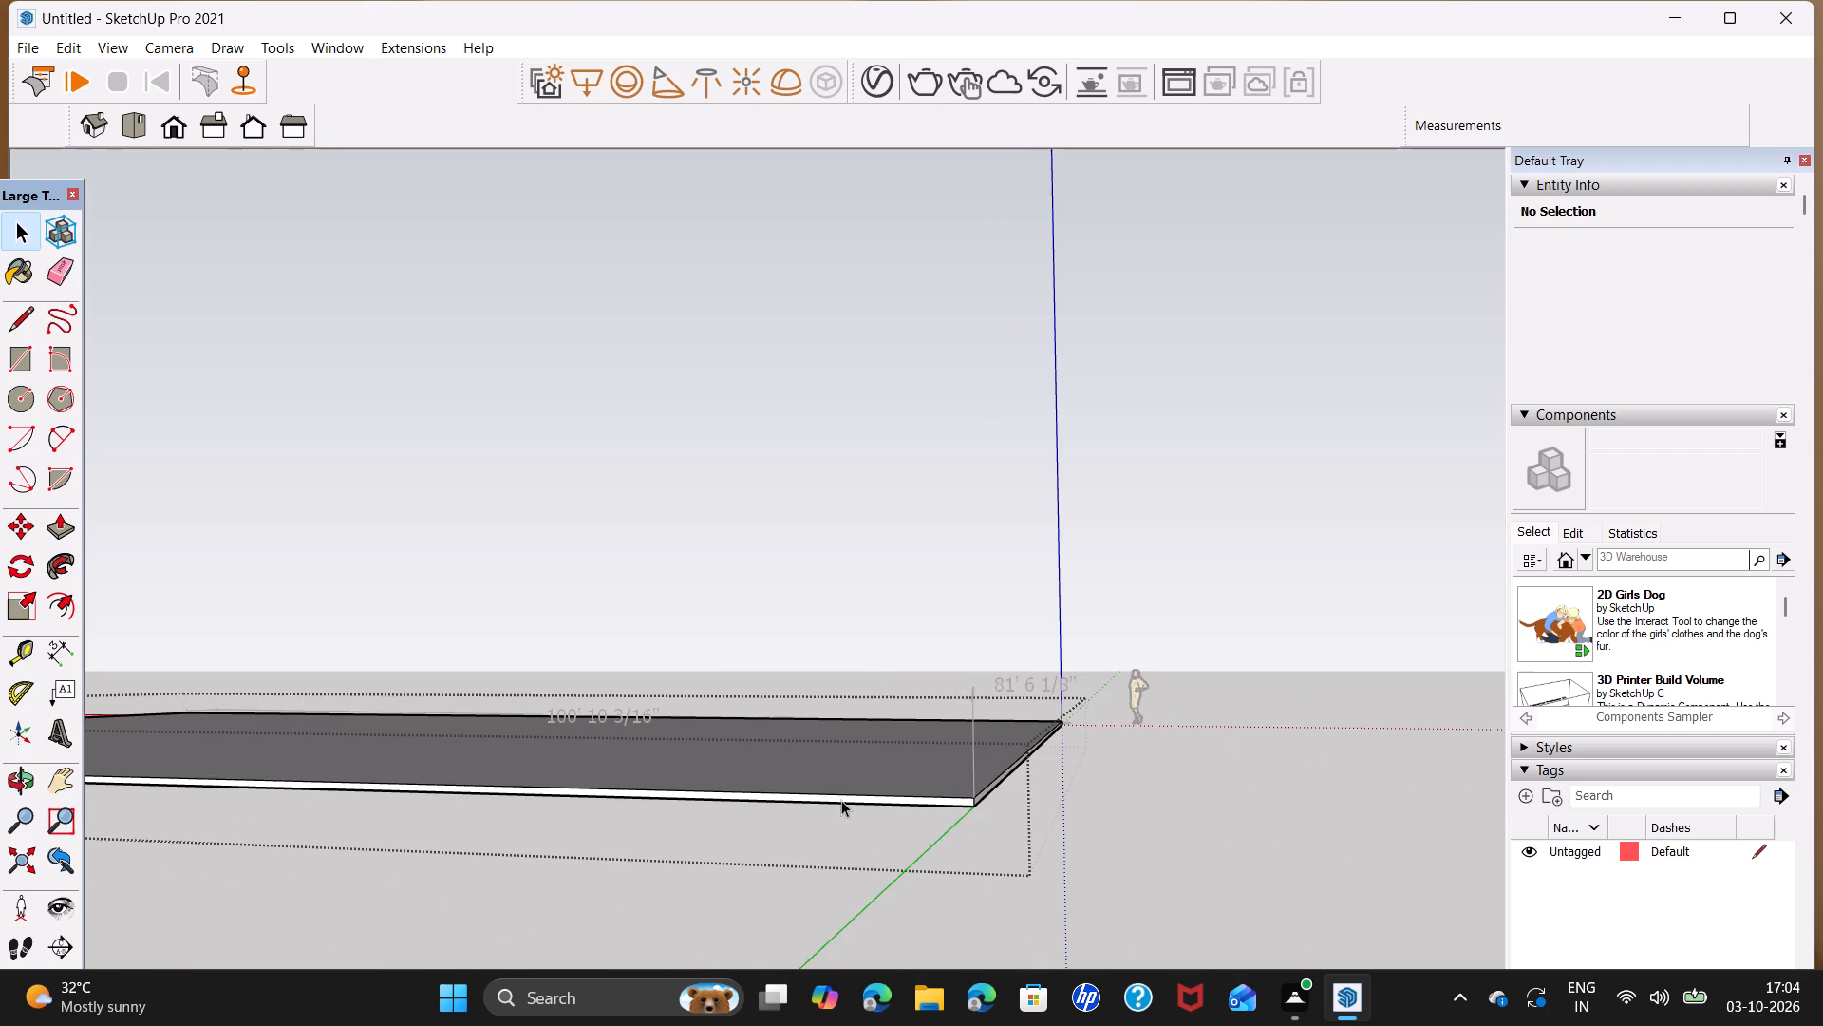
pyautogui.click(844, 799)
pyautogui.press('p')
pyautogui.click(851, 797)
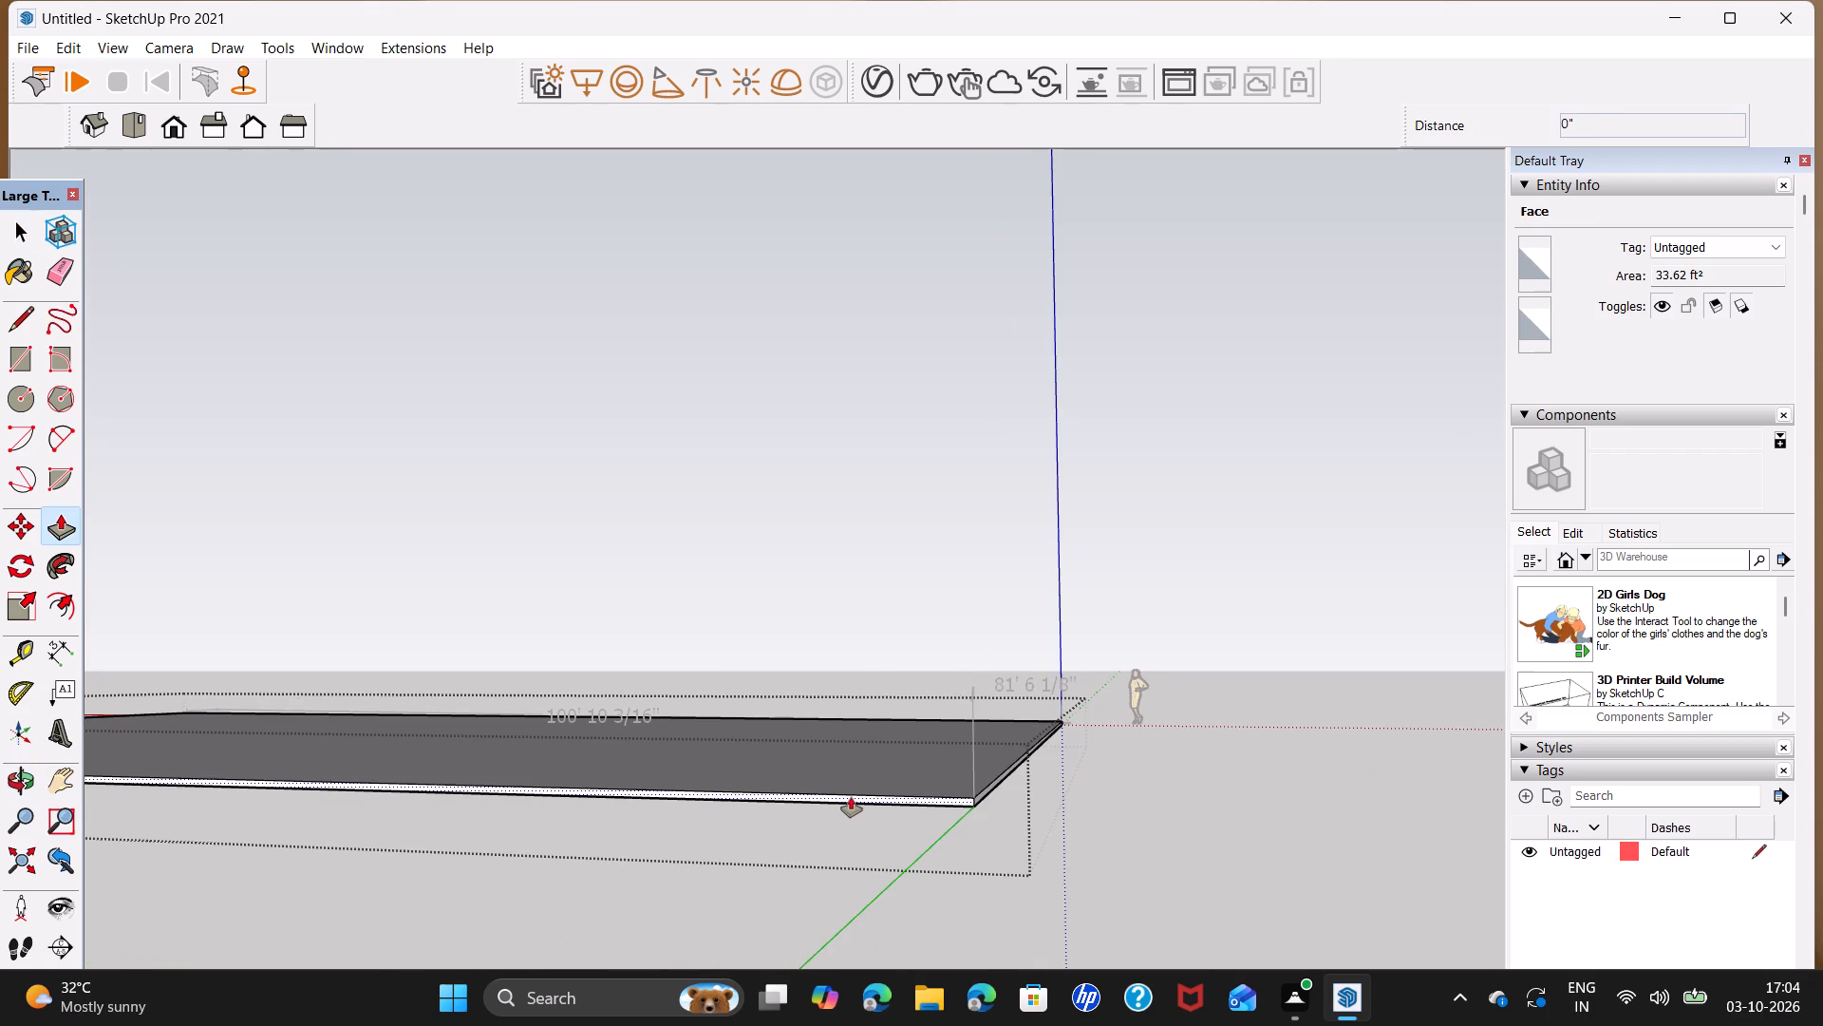
pyautogui.click(725, 893)
pyautogui.scroll(-4, 794, 796)
pyautogui.press('space')
pyautogui.moveTo(902, 765); pyautogui.dragTo(849, 878, button='middle')
pyautogui.click(1262, 798)
# Delete the two linear dimensions along the slab's red-axis and green-axis edges.
pyautogui.scroll(-2, 806, 674)
pyautogui.moveTo(835, 782); pyautogui.dragTo(1304, 765, button='middle')
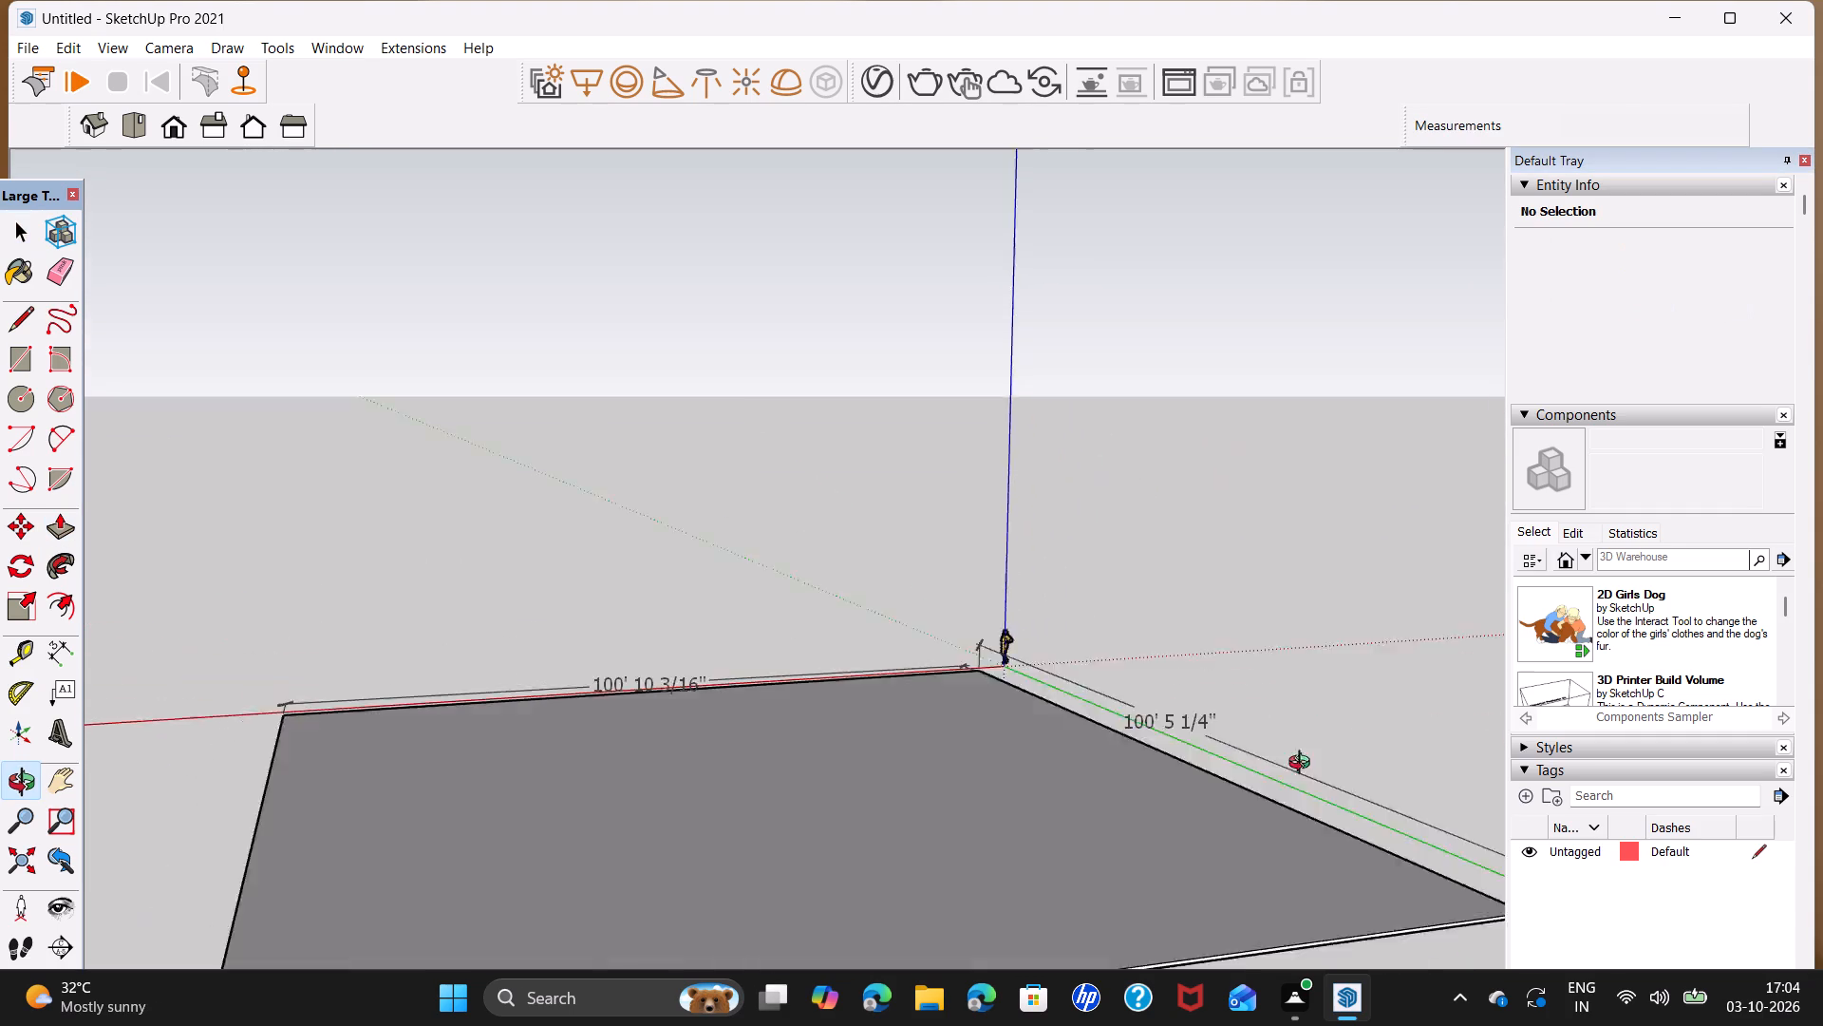
pyautogui.moveTo(1304, 765); pyautogui.dragTo(1545, 740, button='middle')
pyautogui.click(1187, 667)
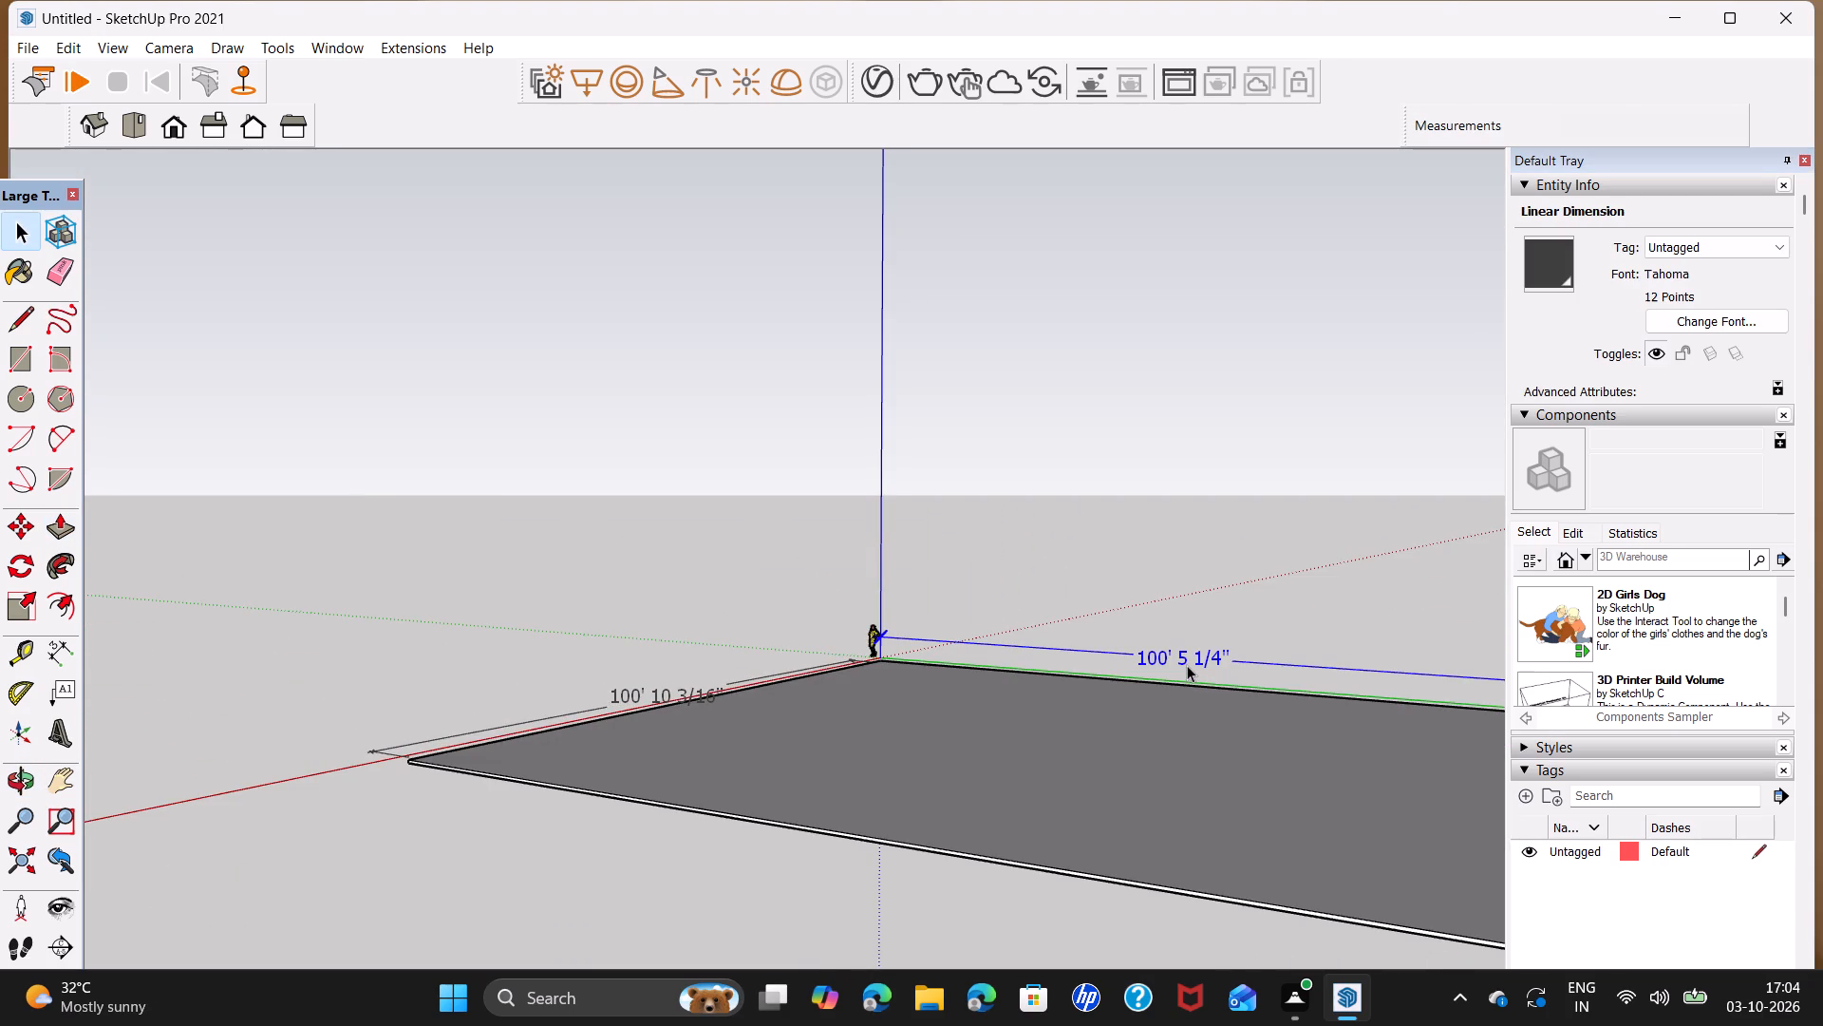
pyautogui.press('Delete')
pyautogui.click(647, 699)
pyautogui.press('Delete')
# Draw a 1'6" by 1'6" rectangle on the slab's top face, starting at the corner nearest the origin.
pyautogui.scroll(-1, 702, 767)
pyautogui.moveTo(702, 767); pyautogui.dragTo(817, 897, button='middle')
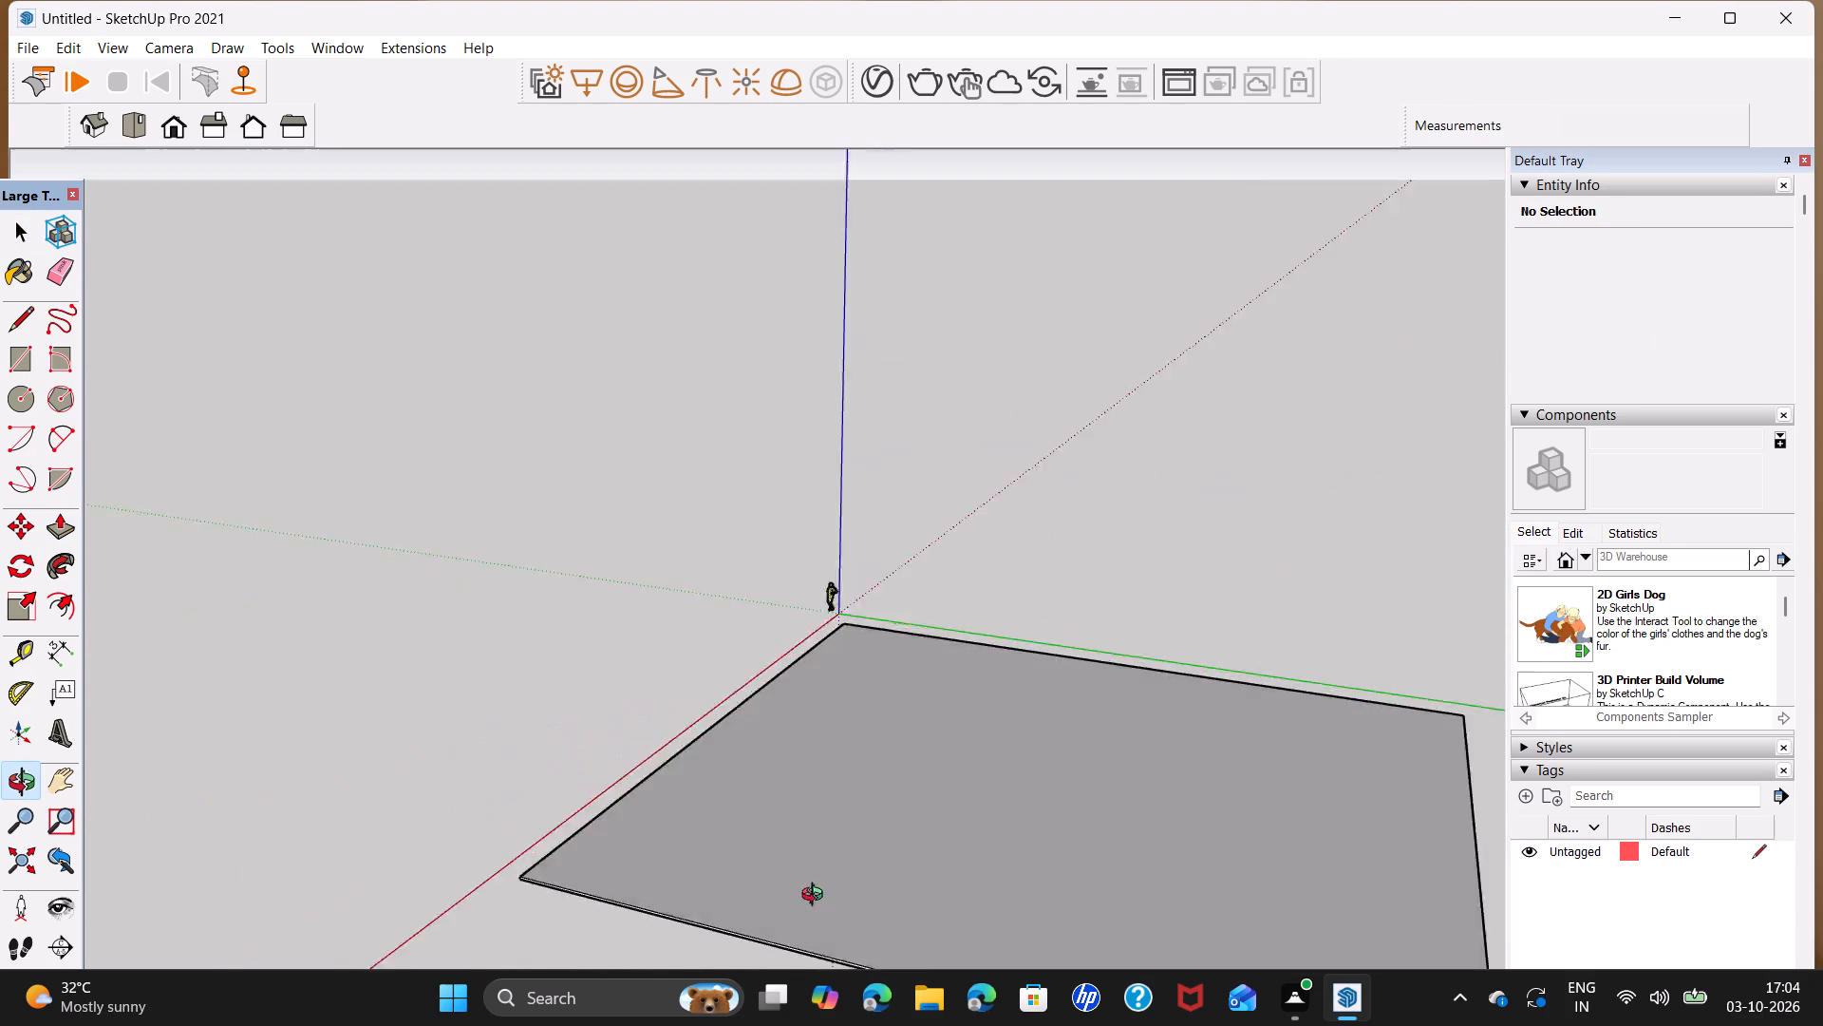
pyautogui.moveTo(817, 897); pyautogui.dragTo(962, 935, button='middle')
pyautogui.scroll(5, 718, 605)
pyautogui.moveTo(809, 685); pyautogui.dragTo(1016, 723, button='middle')
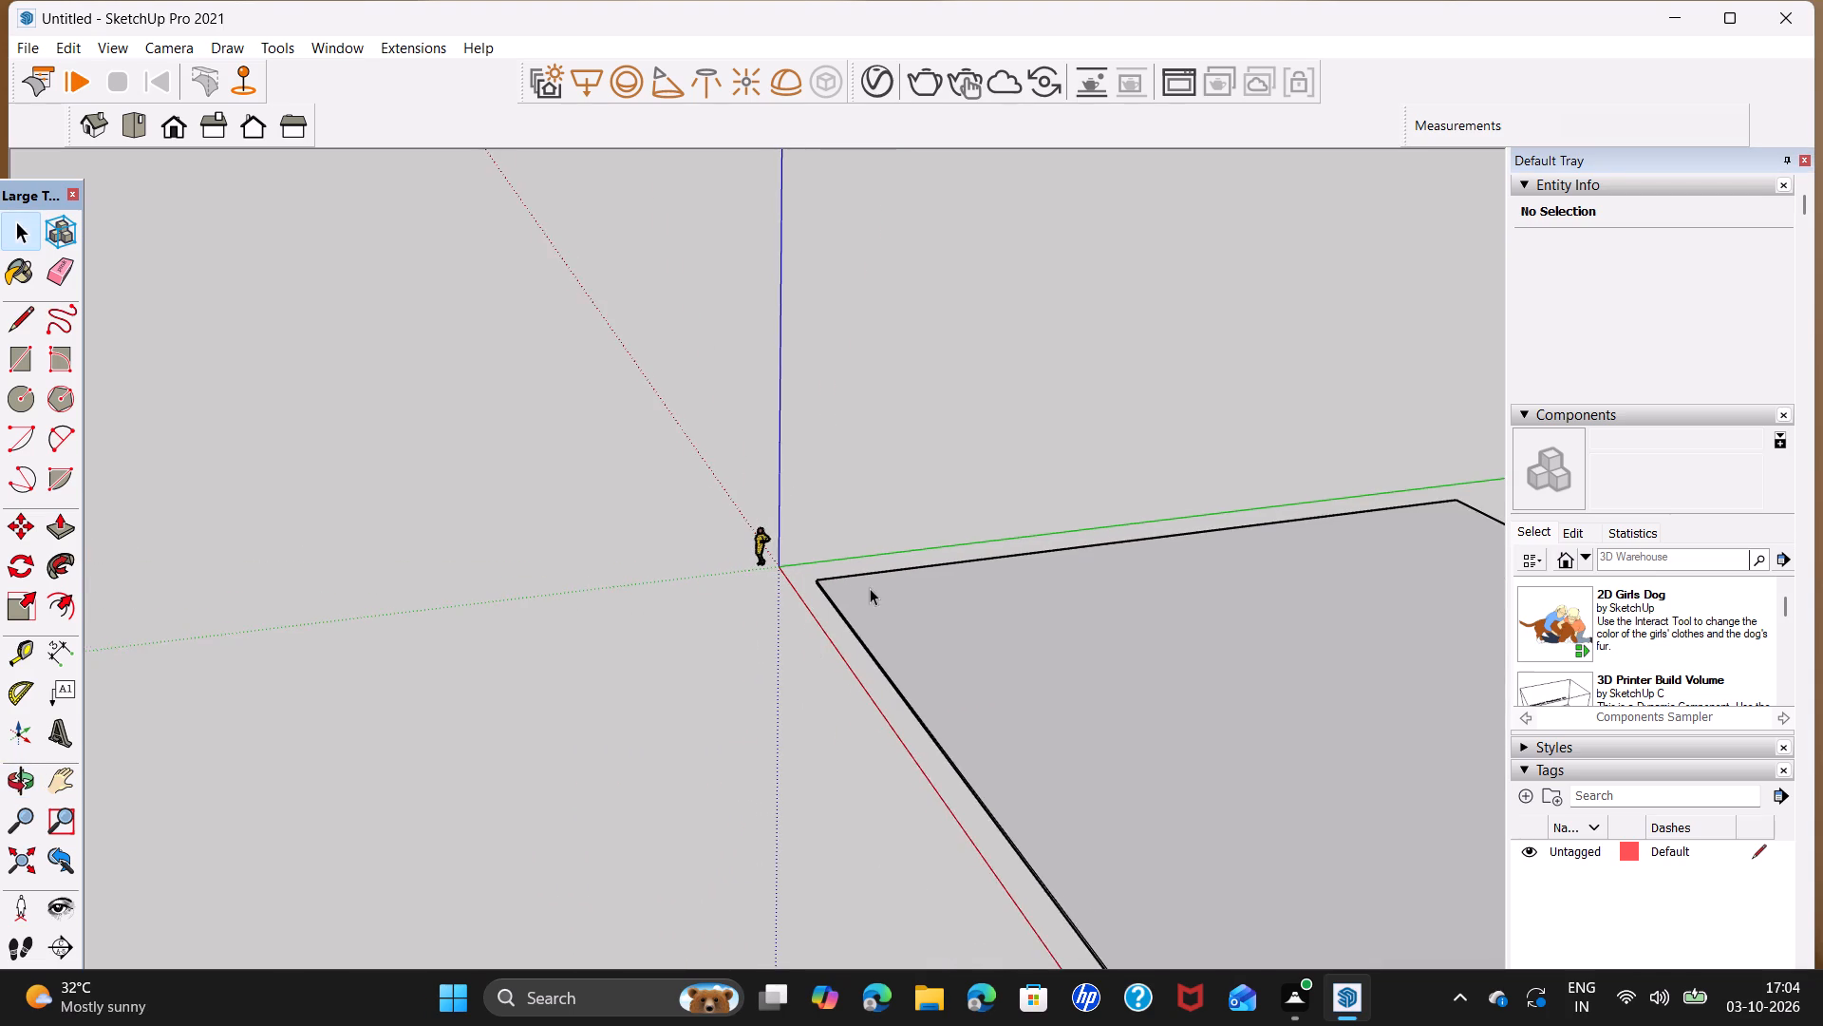
pyautogui.scroll(6, 870, 588)
pyautogui.moveTo(888, 615); pyautogui.dragTo(738, 610, button='middle')
pyautogui.scroll(14, 775, 604)
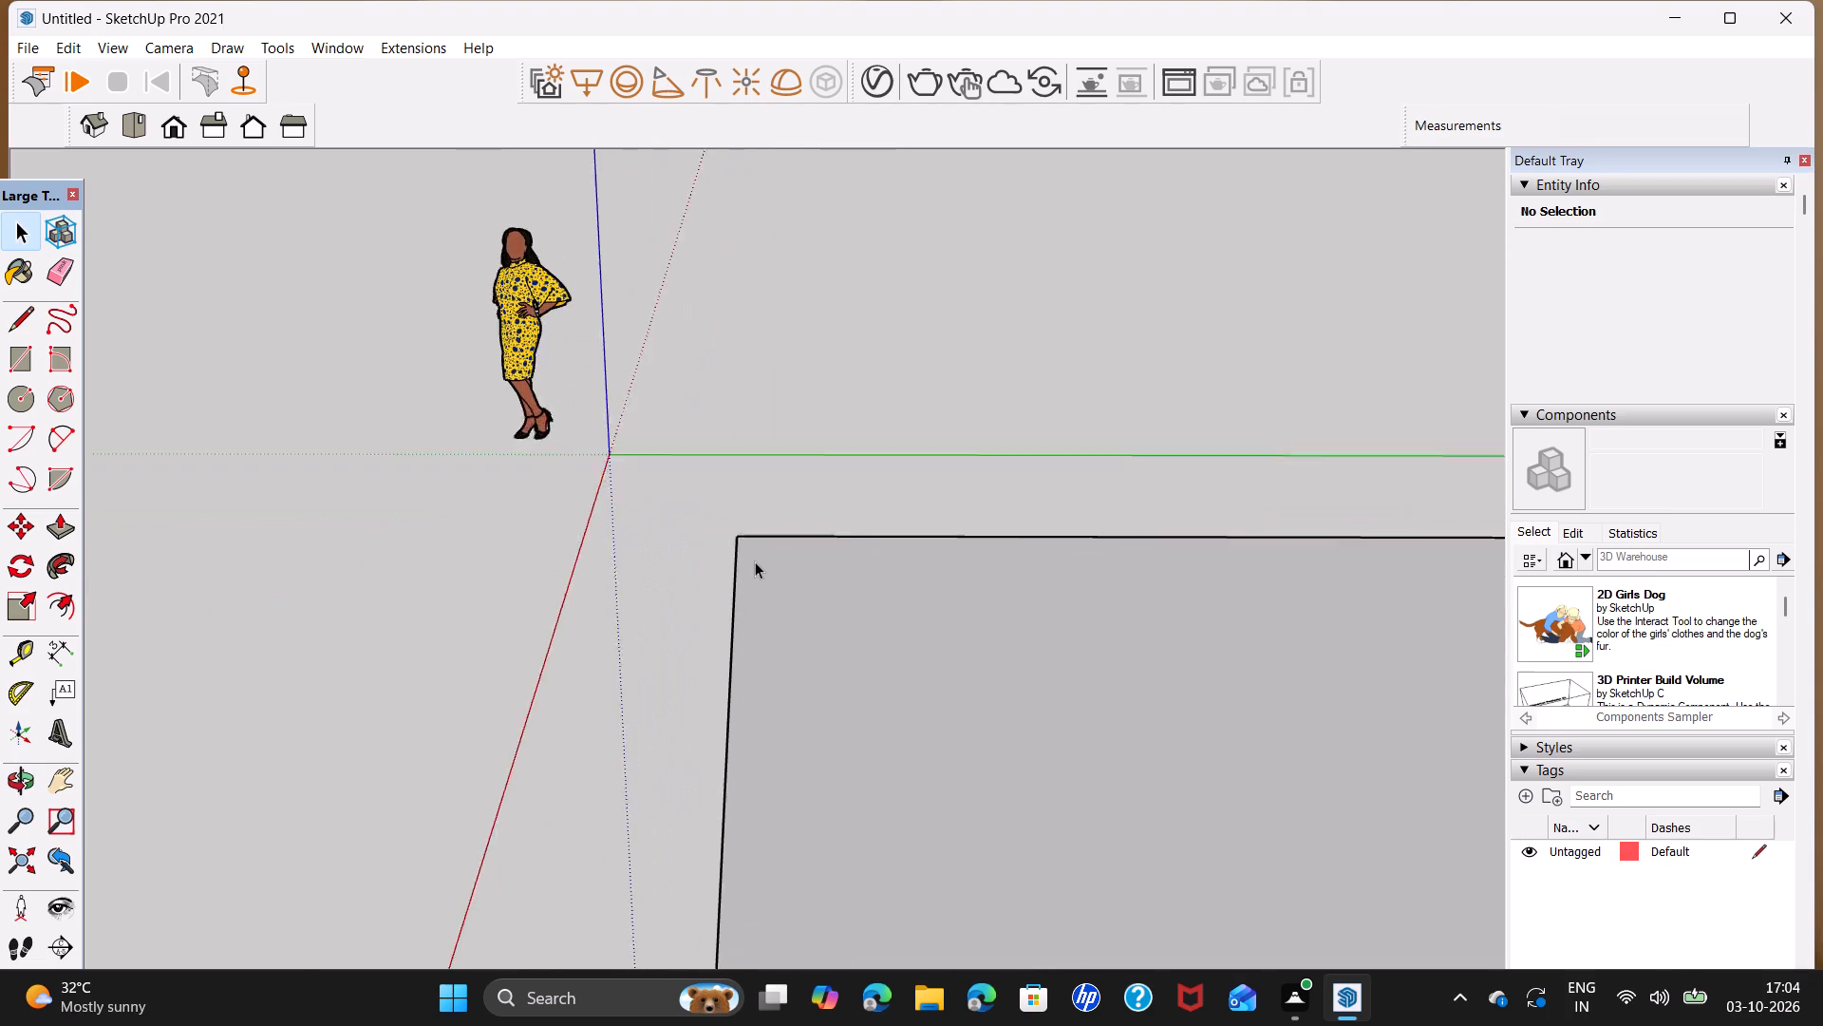
pyautogui.scroll(2, 755, 561)
pyautogui.click(11, 348)
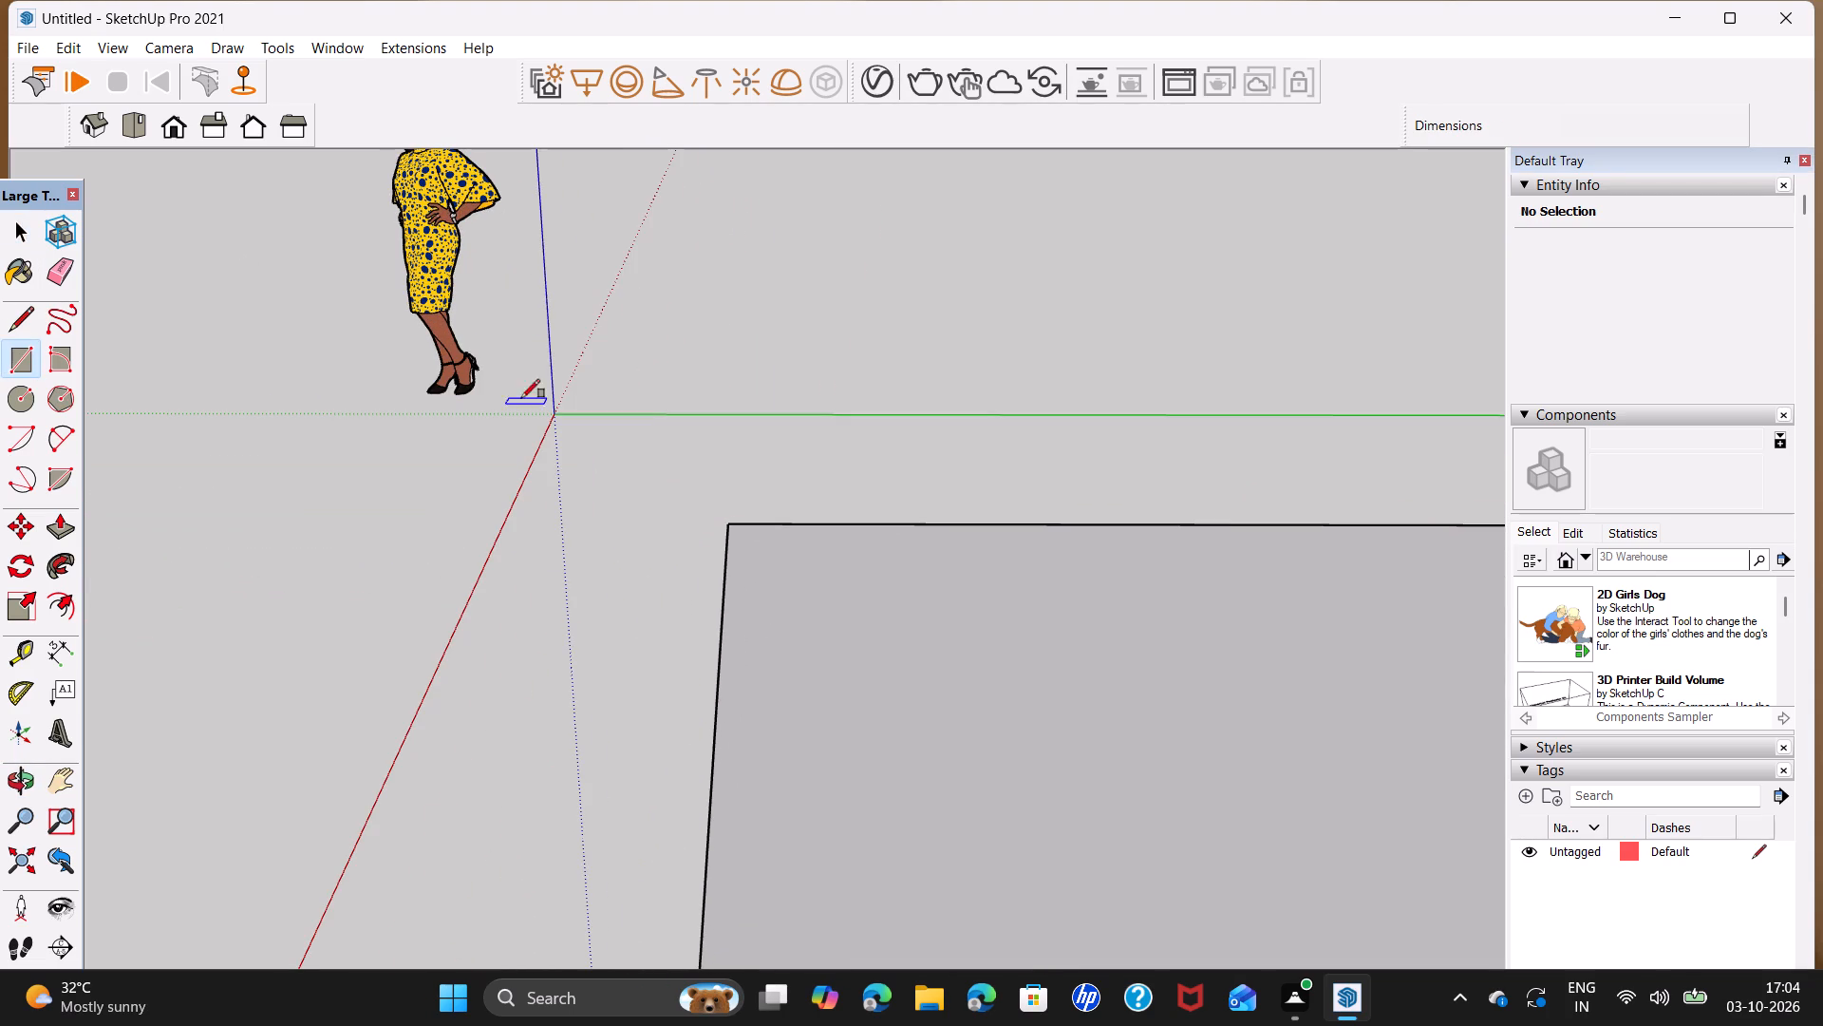
pyautogui.click(732, 522)
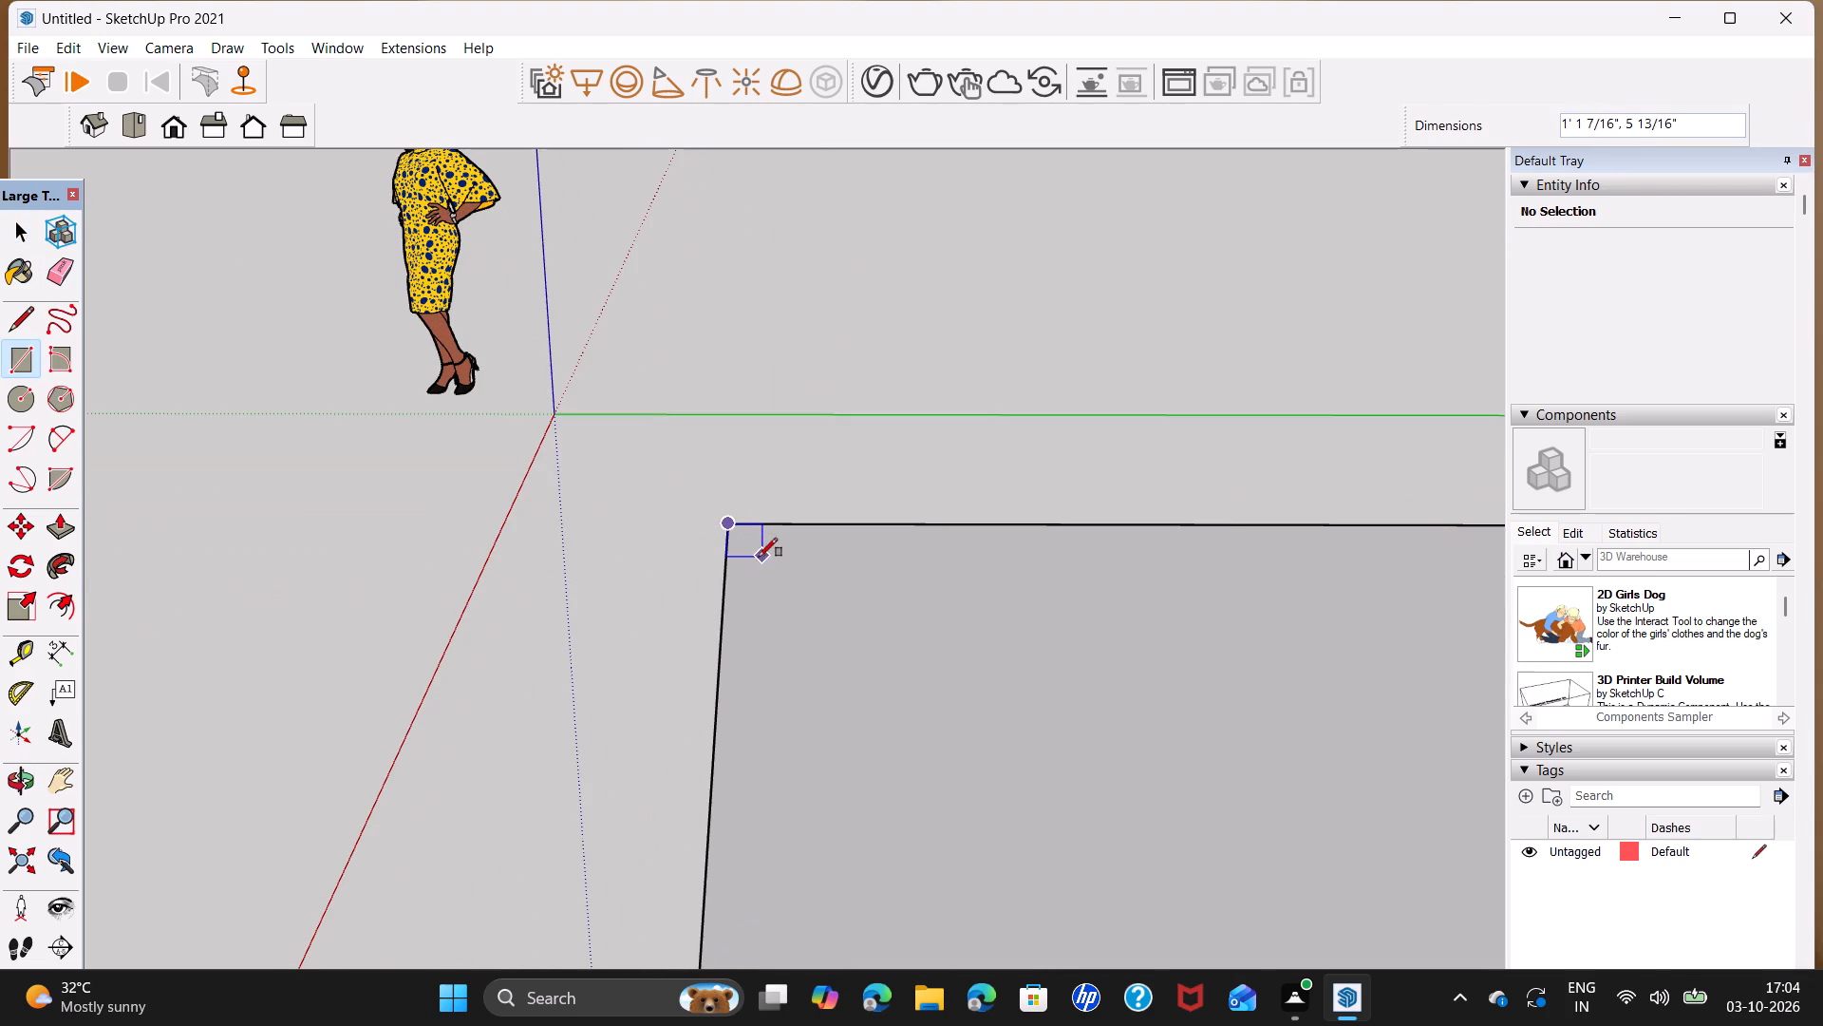
pyautogui.press('1')
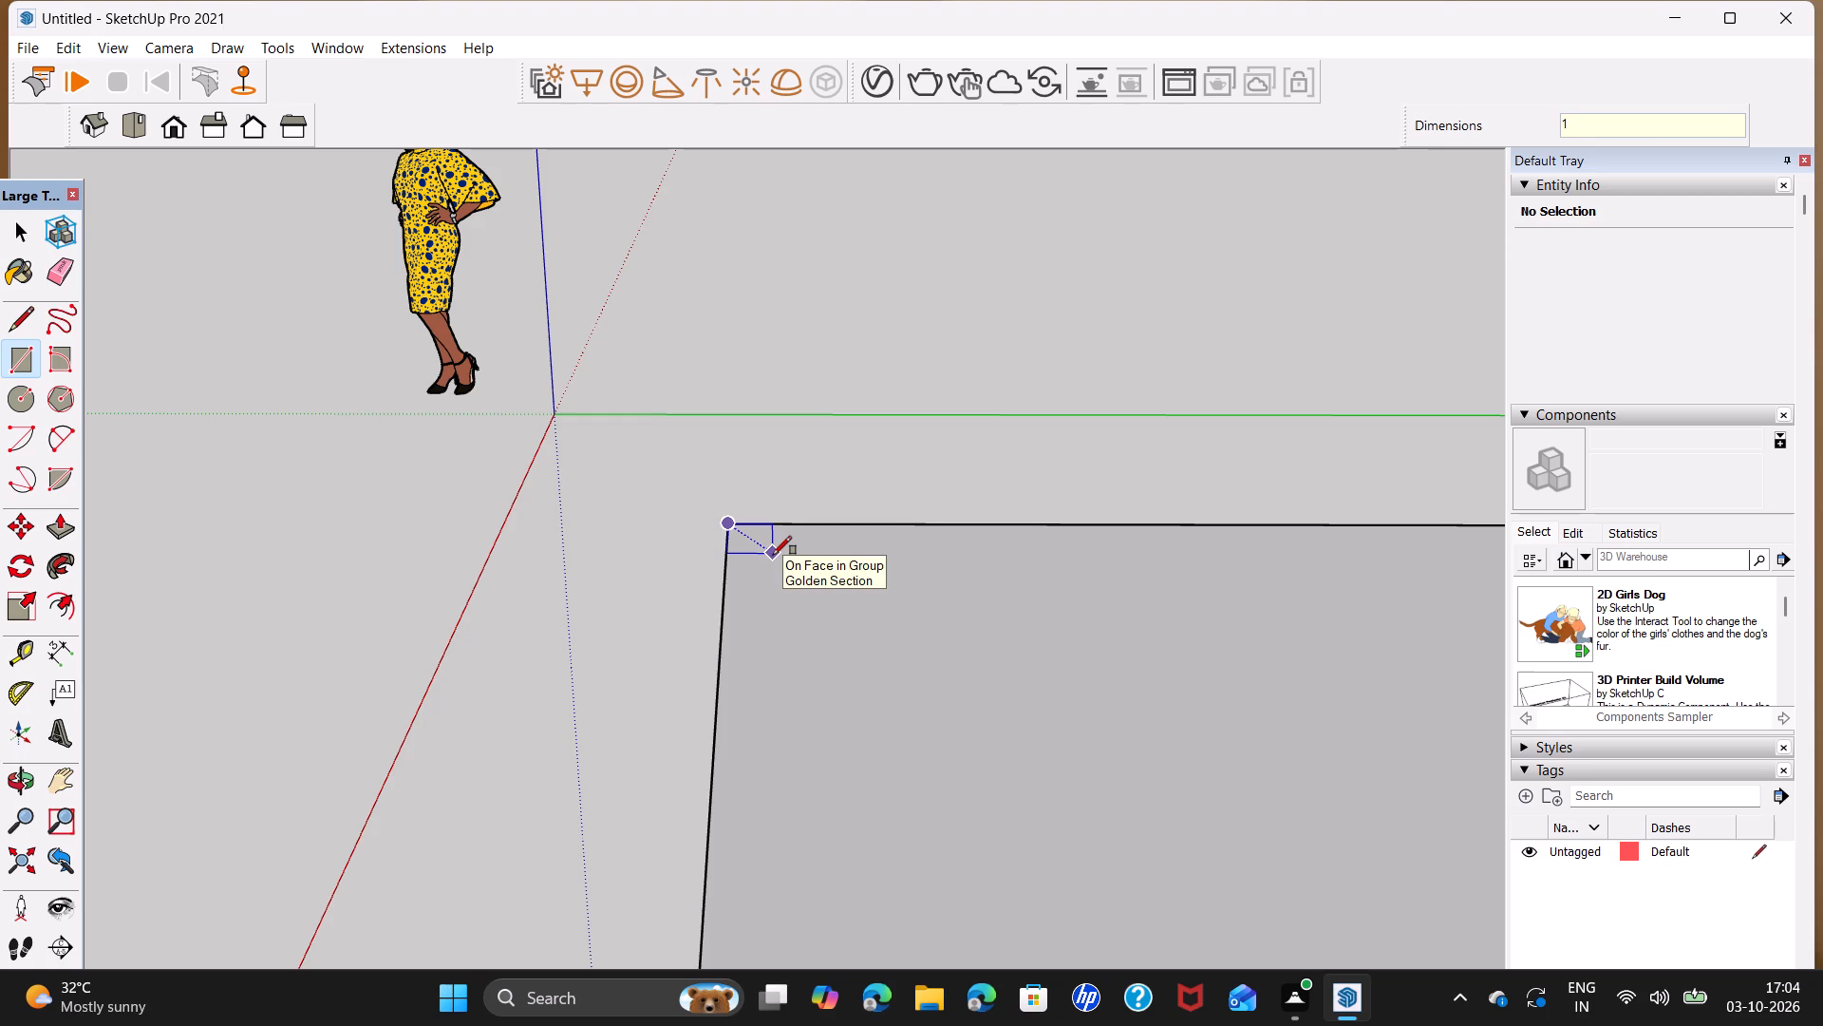
pyautogui.write("'6")
pyautogui.write(',1')
pyautogui.write("'6")
pyautogui.press('Return')
pyautogui.press('space')
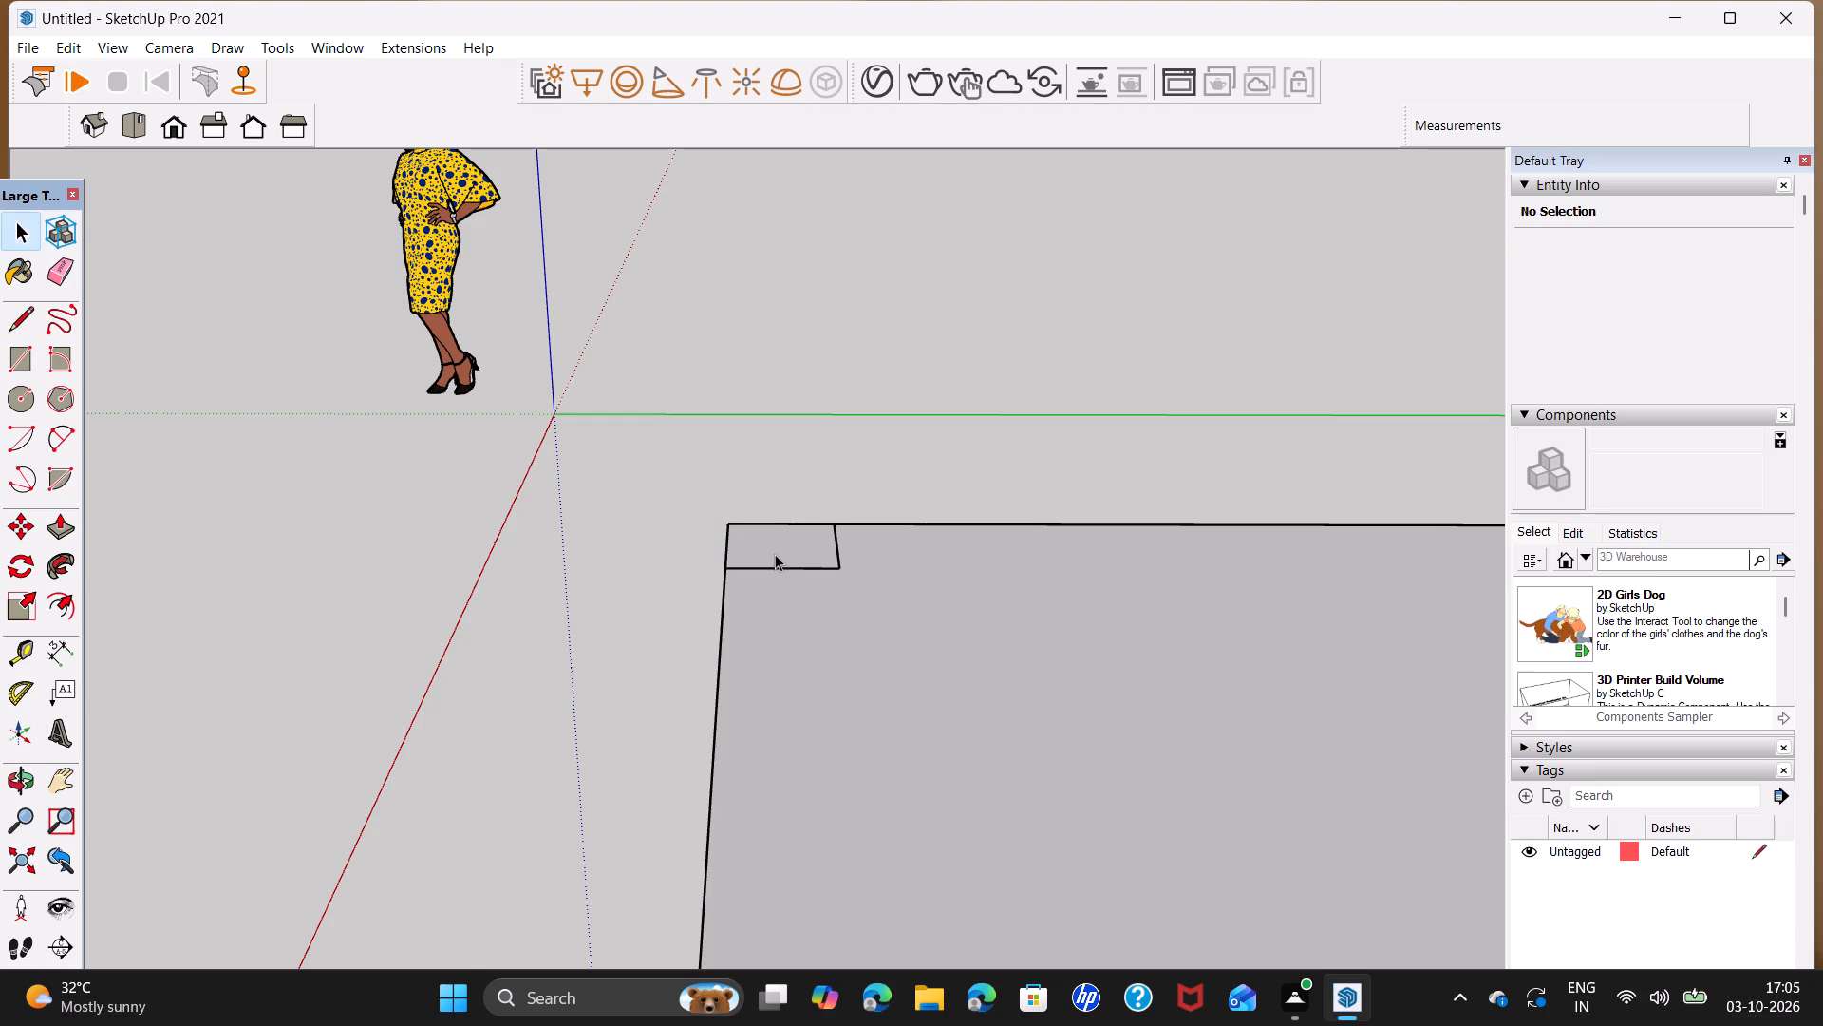
# Push/Pull the small corner square up 30' to form a column.
pyautogui.click(780, 550)
pyautogui.press('p')
pyautogui.click(790, 561)
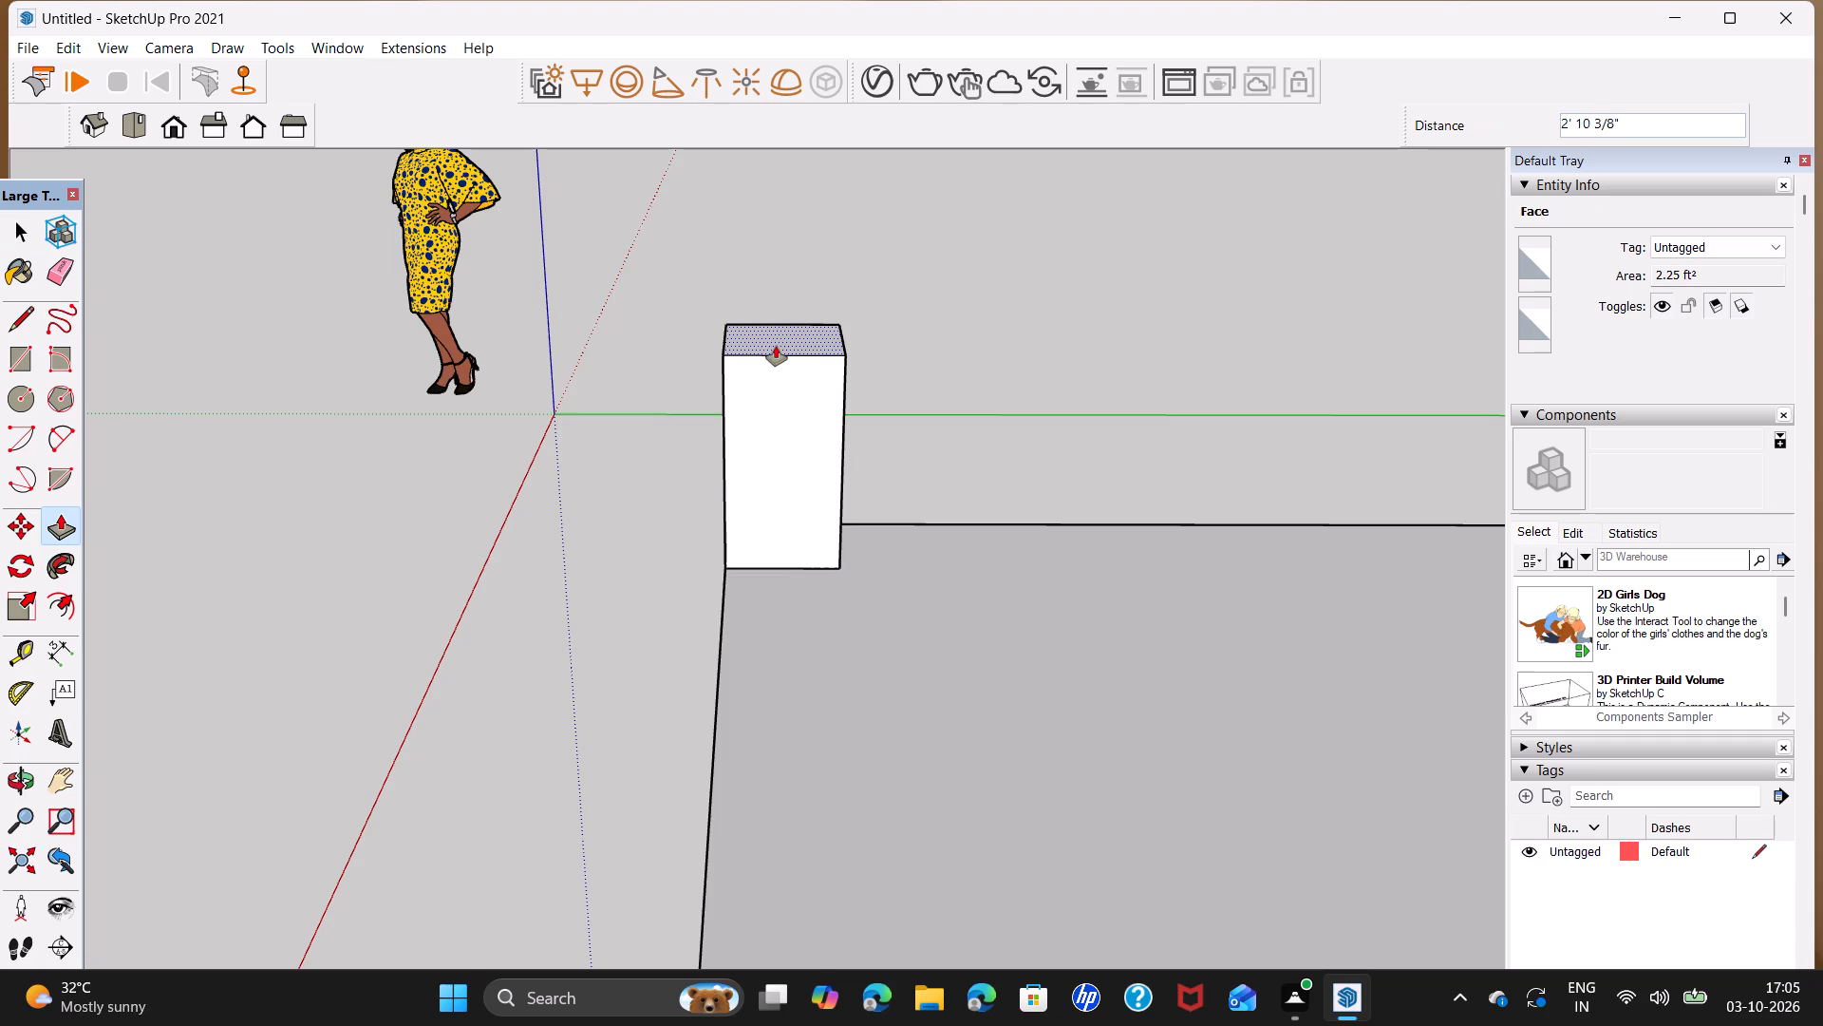
pyautogui.write('30')
pyautogui.press("'")
pyautogui.press('Return')
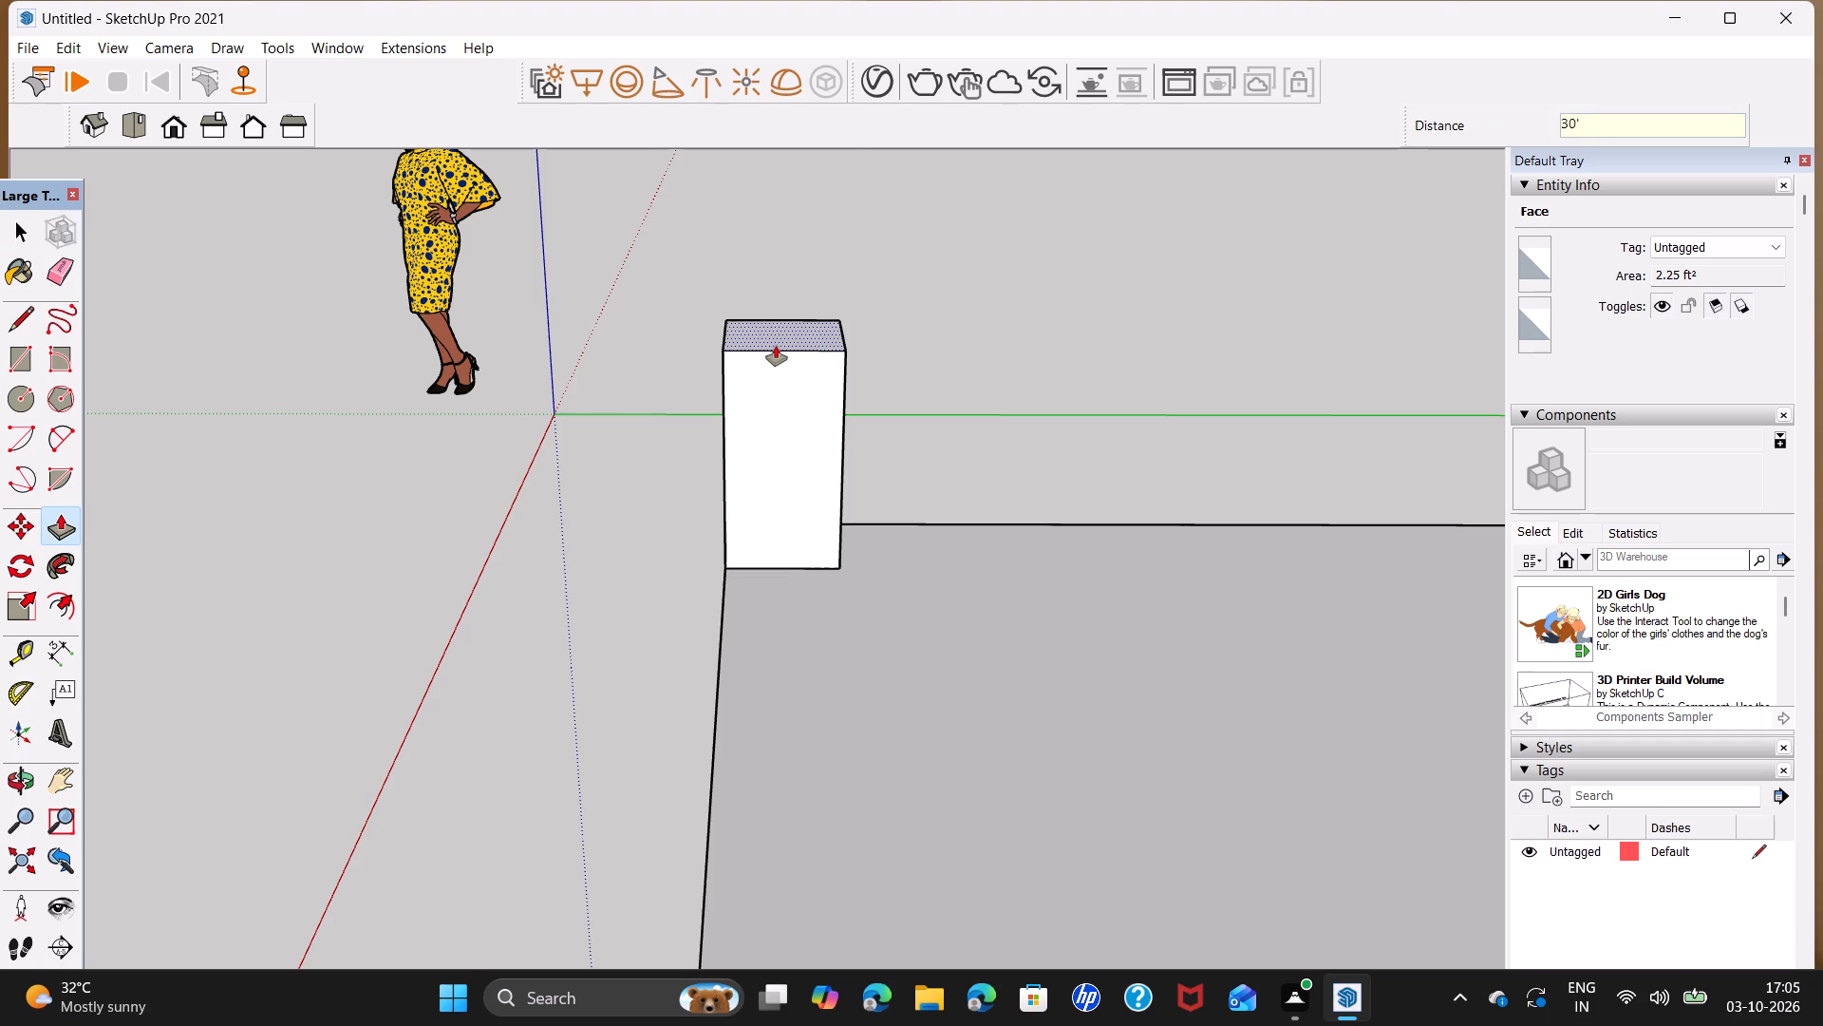
pyautogui.press('space')
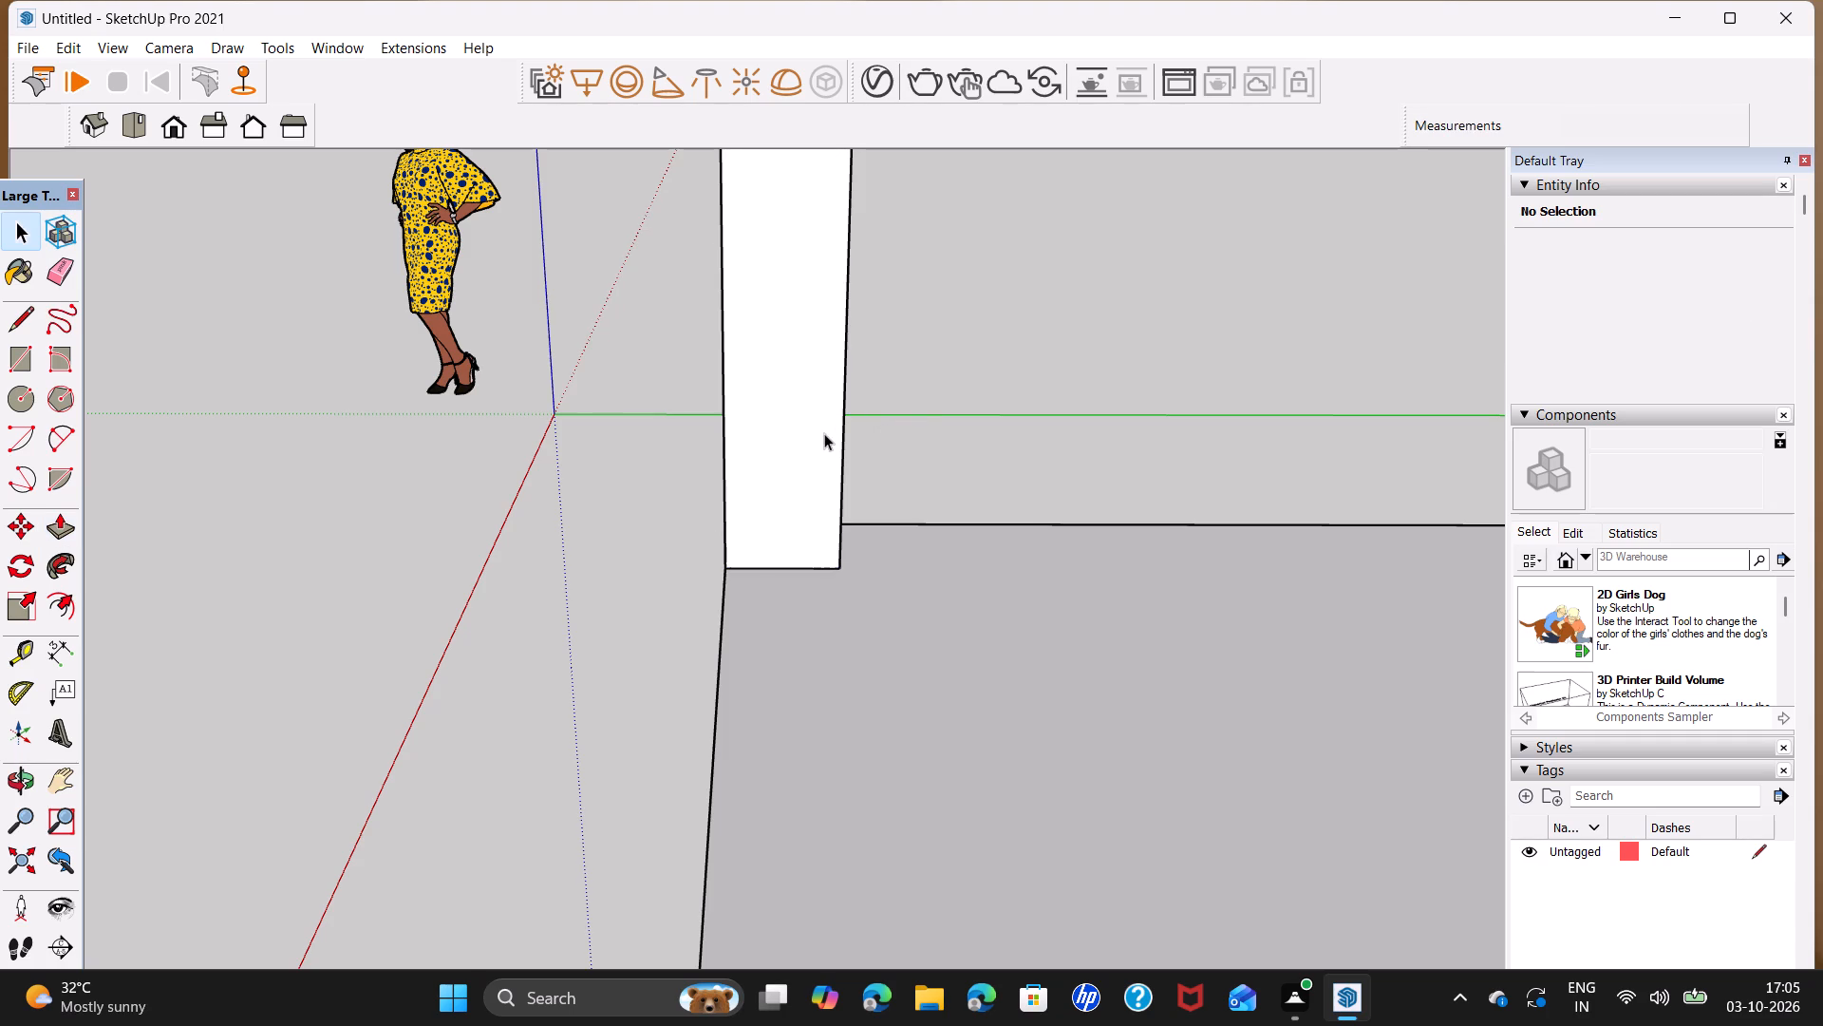
# Select all of the column's connected geometry and make it a group.
pyautogui.tripleClick(824, 433)
pyautogui.scroll(-2, 813, 462)
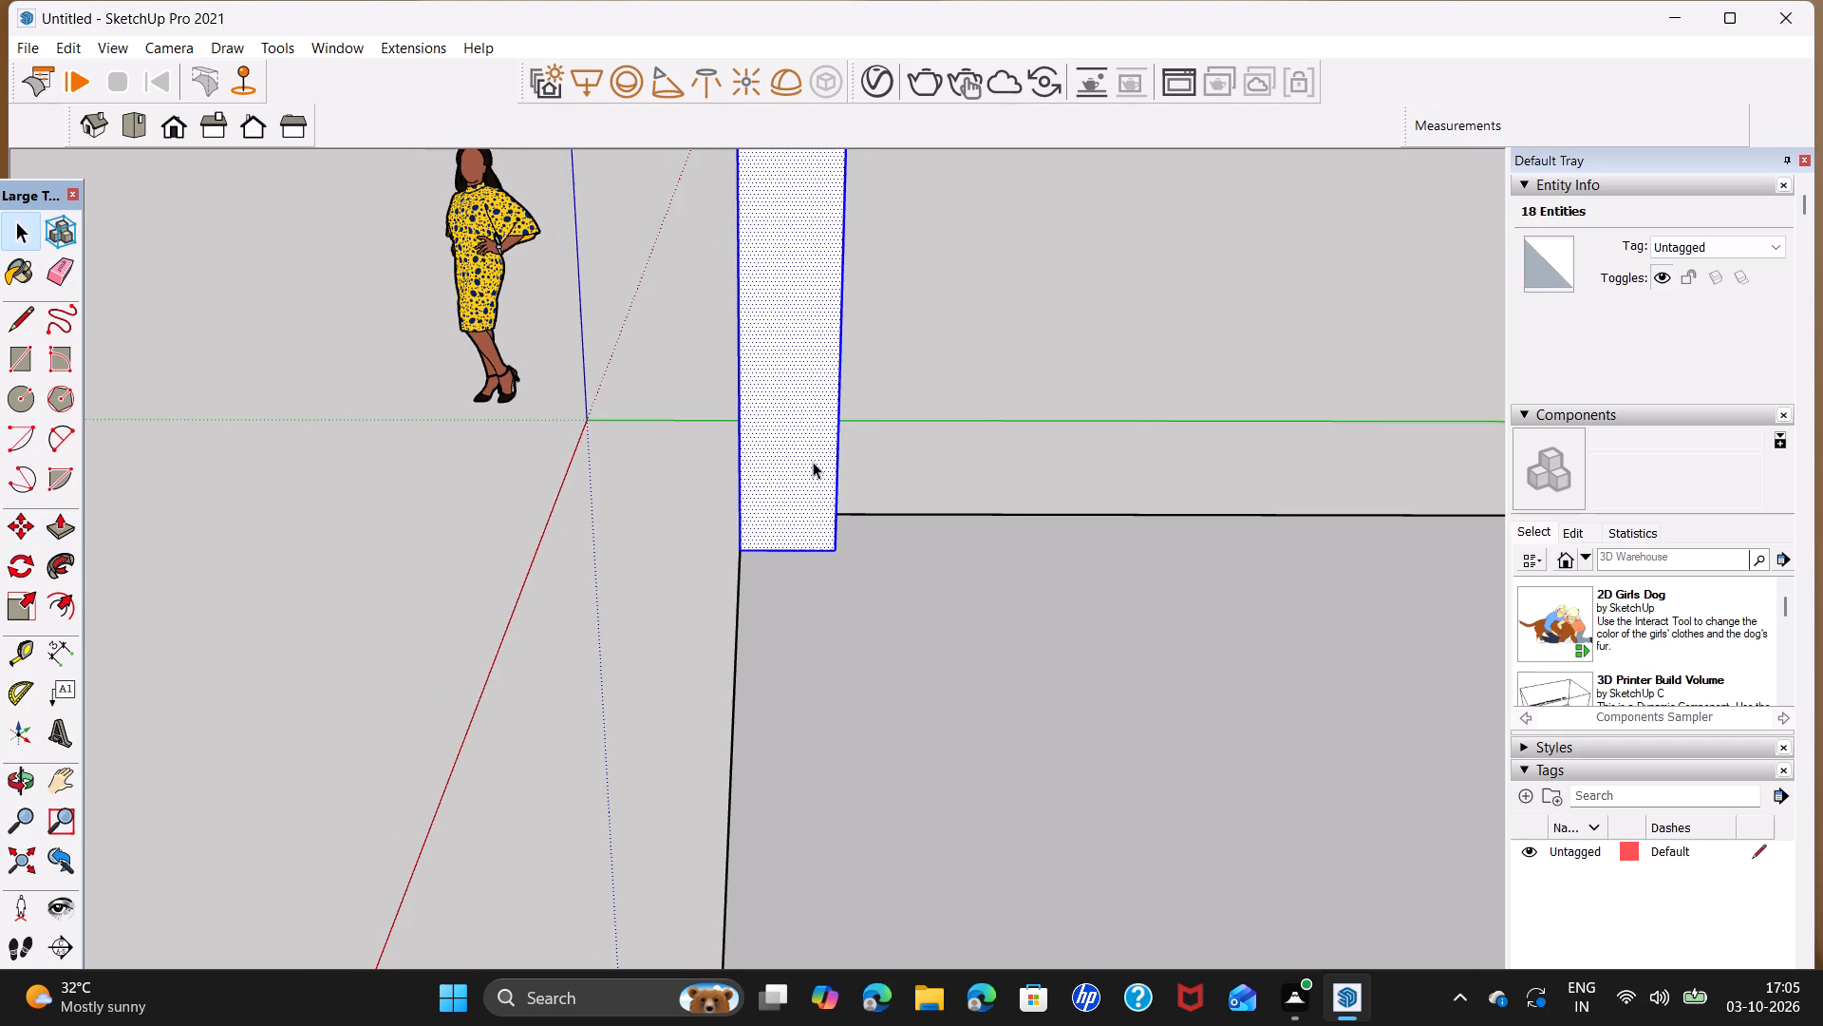
pyautogui.rightClick(813, 462)
pyautogui.click(958, 660)
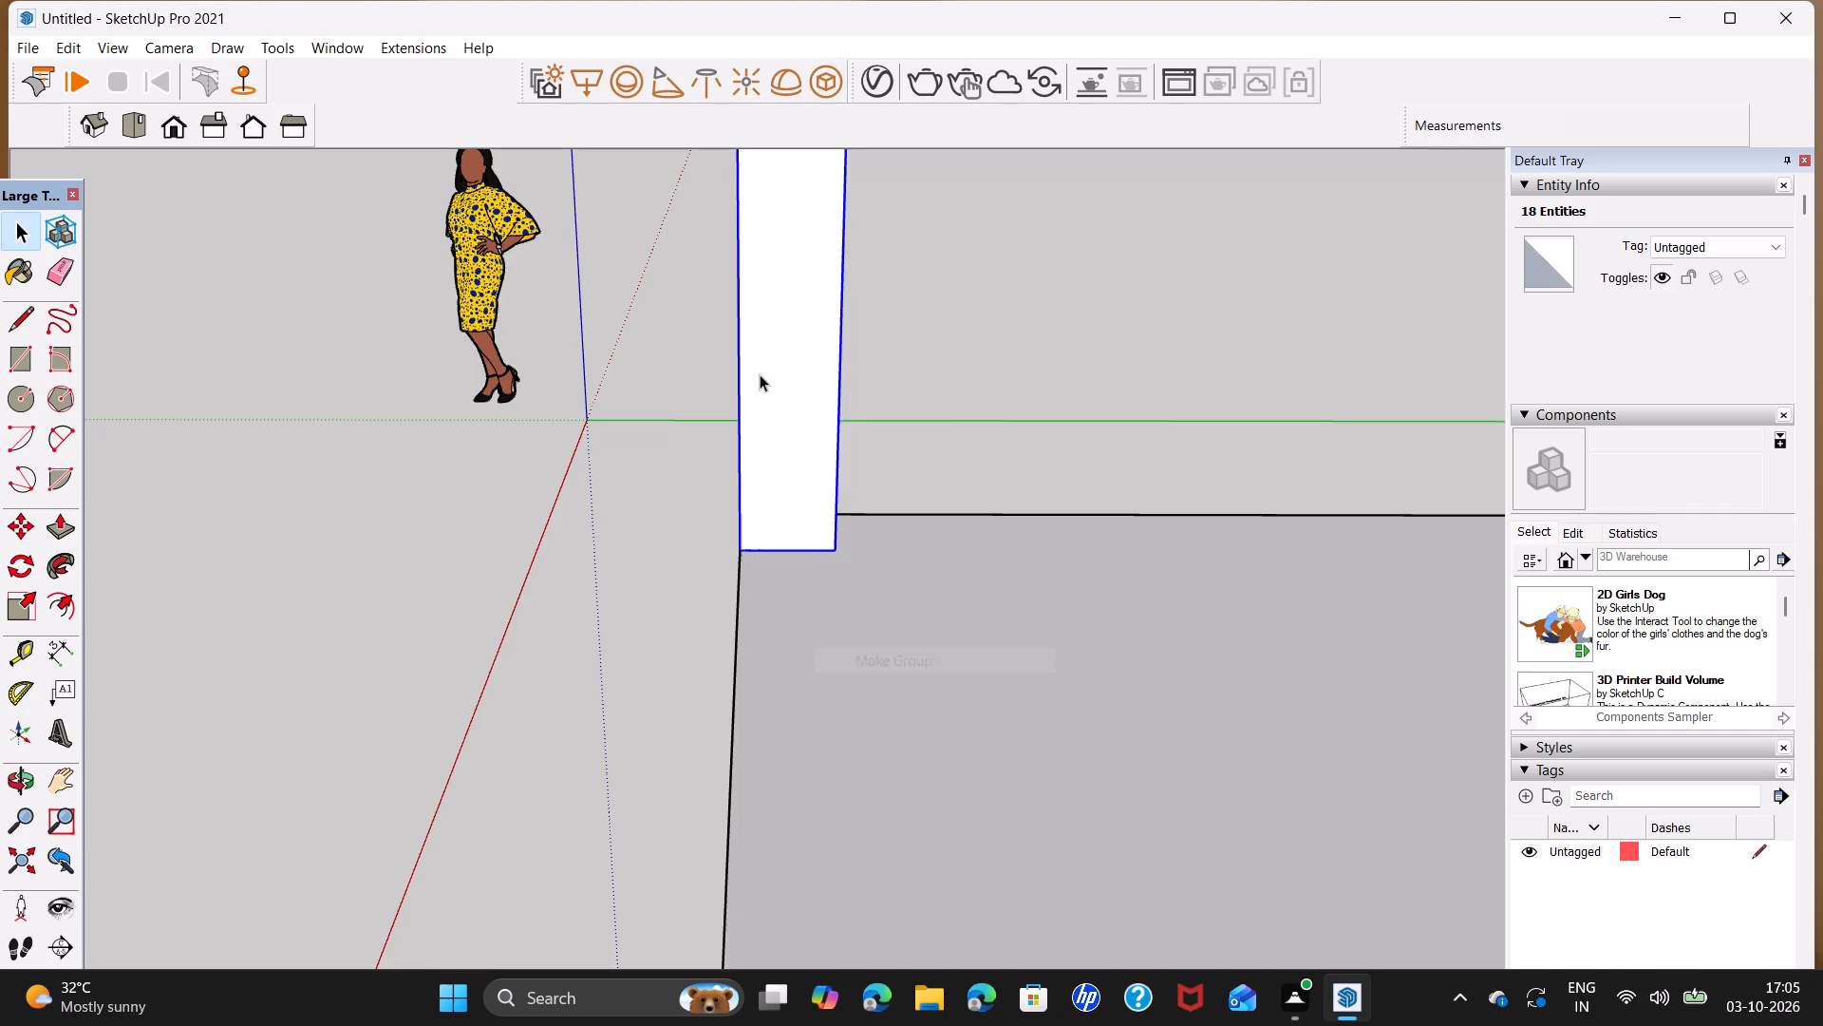
# Copy the corner column 11' along the green axis, using its bottom corner as the base point.
pyautogui.scroll(-5, 760, 374)
pyautogui.moveTo(852, 584); pyautogui.dragTo(1237, 539, button='middle')
pyautogui.scroll(-2, 956, 497)
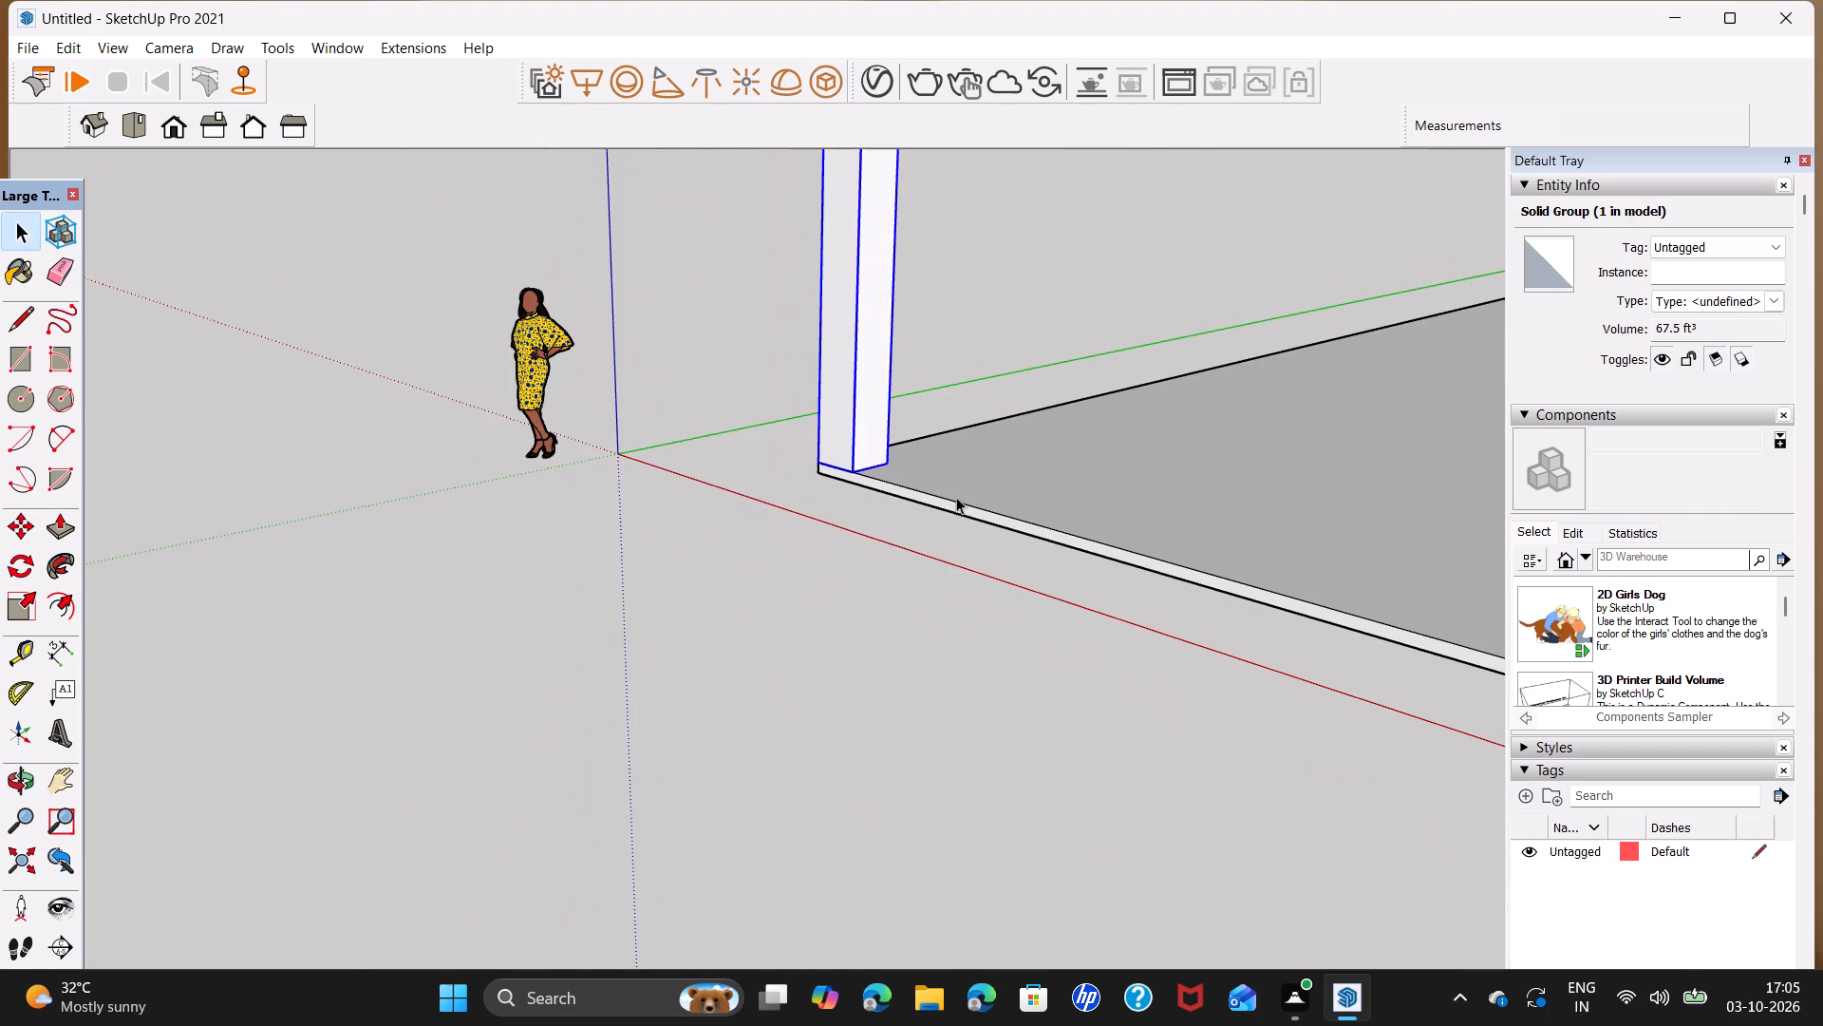
pyautogui.moveTo(1144, 486); pyautogui.dragTo(762, 645, button='middle')
pyautogui.moveTo(987, 553); pyautogui.dragTo(1094, 468, button='middle')
pyautogui.keyDown('shift'); pyautogui.moveTo(1192, 522); pyautogui.dragTo(910, 598, button='middle'); pyautogui.keyUp('shift')
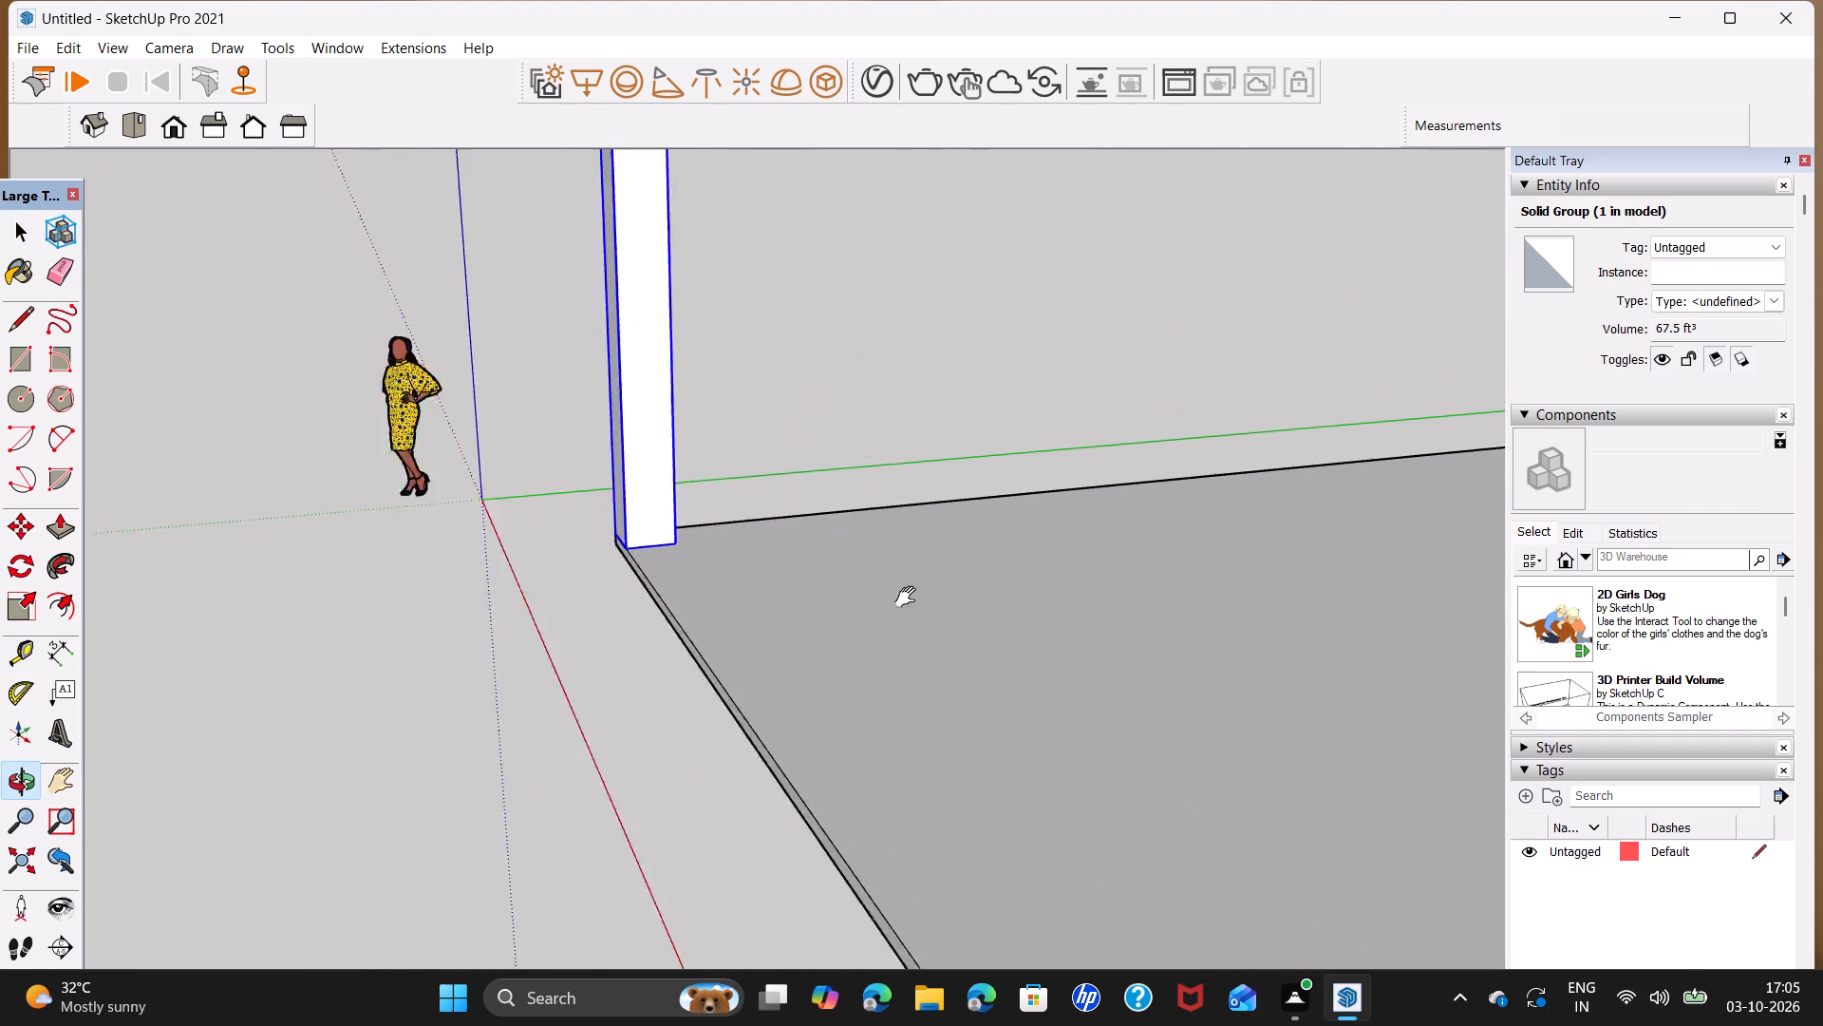
pyautogui.keyDown('shift'); pyautogui.moveTo(910, 598); pyautogui.dragTo(748, 615, button='middle'); pyautogui.keyUp('shift')
pyautogui.scroll(4, 481, 558)
pyautogui.press('m')
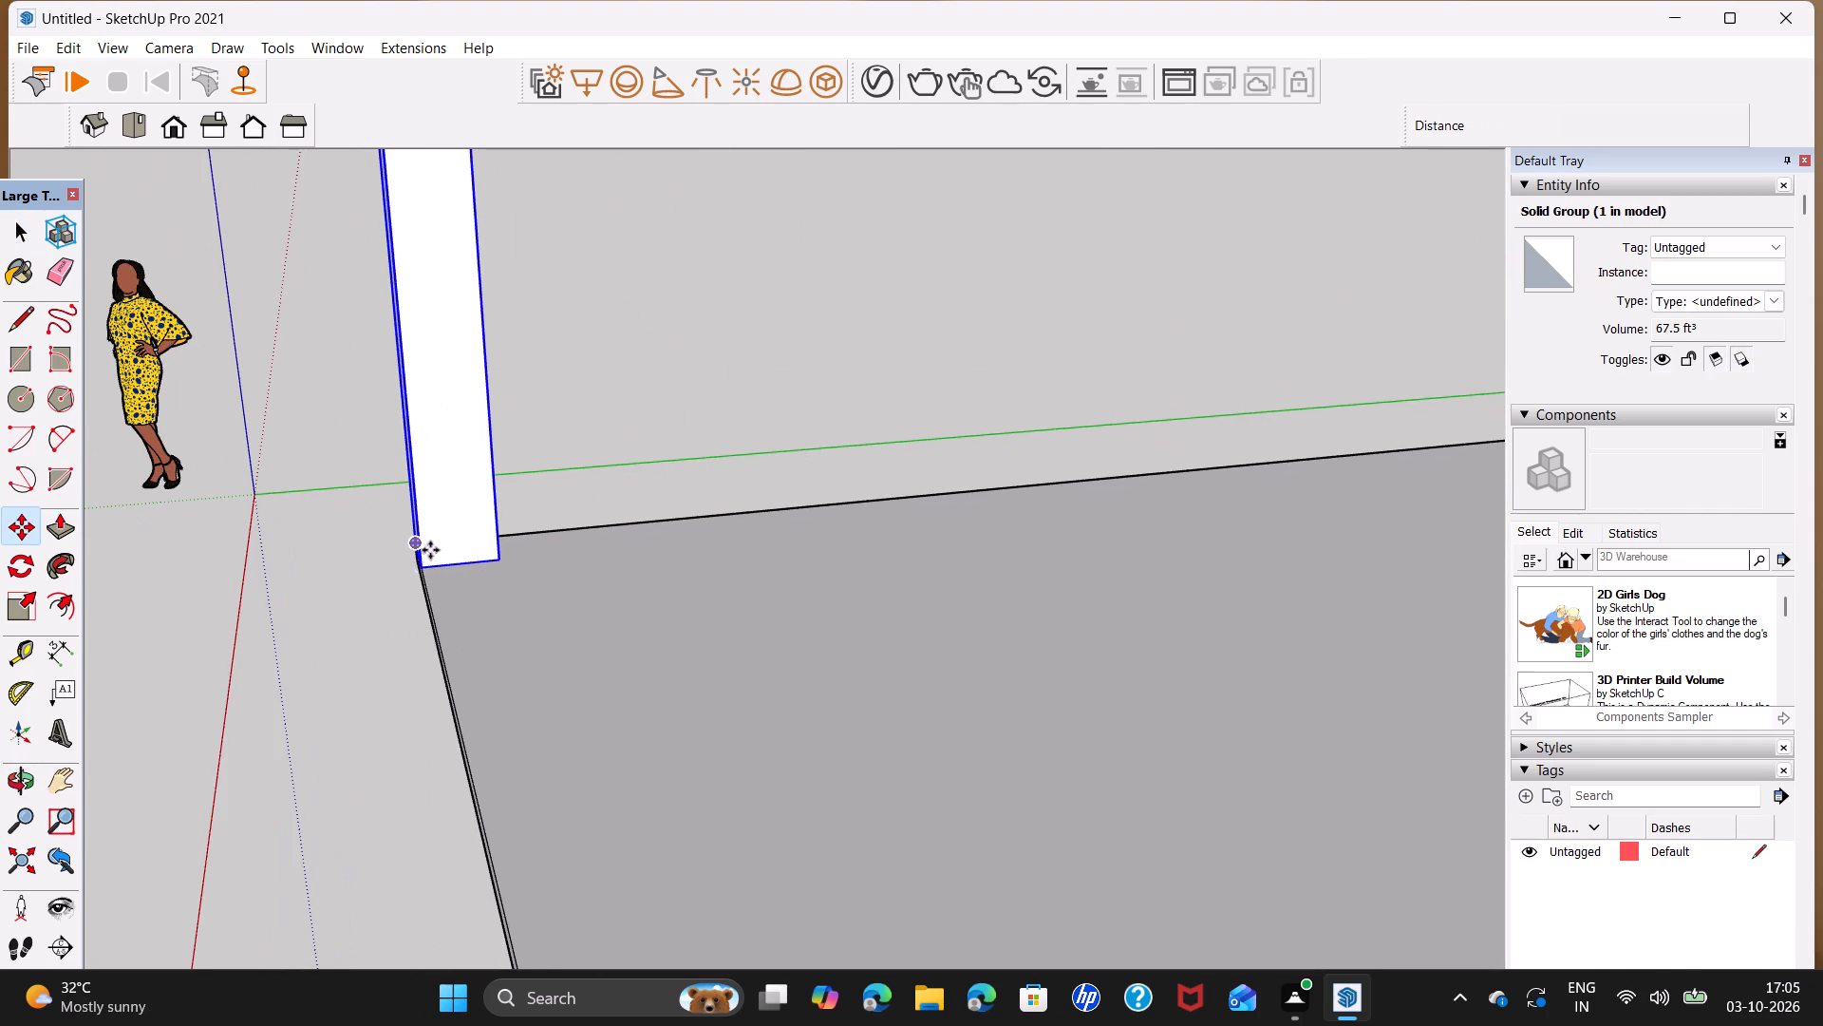
pyautogui.click(418, 569)
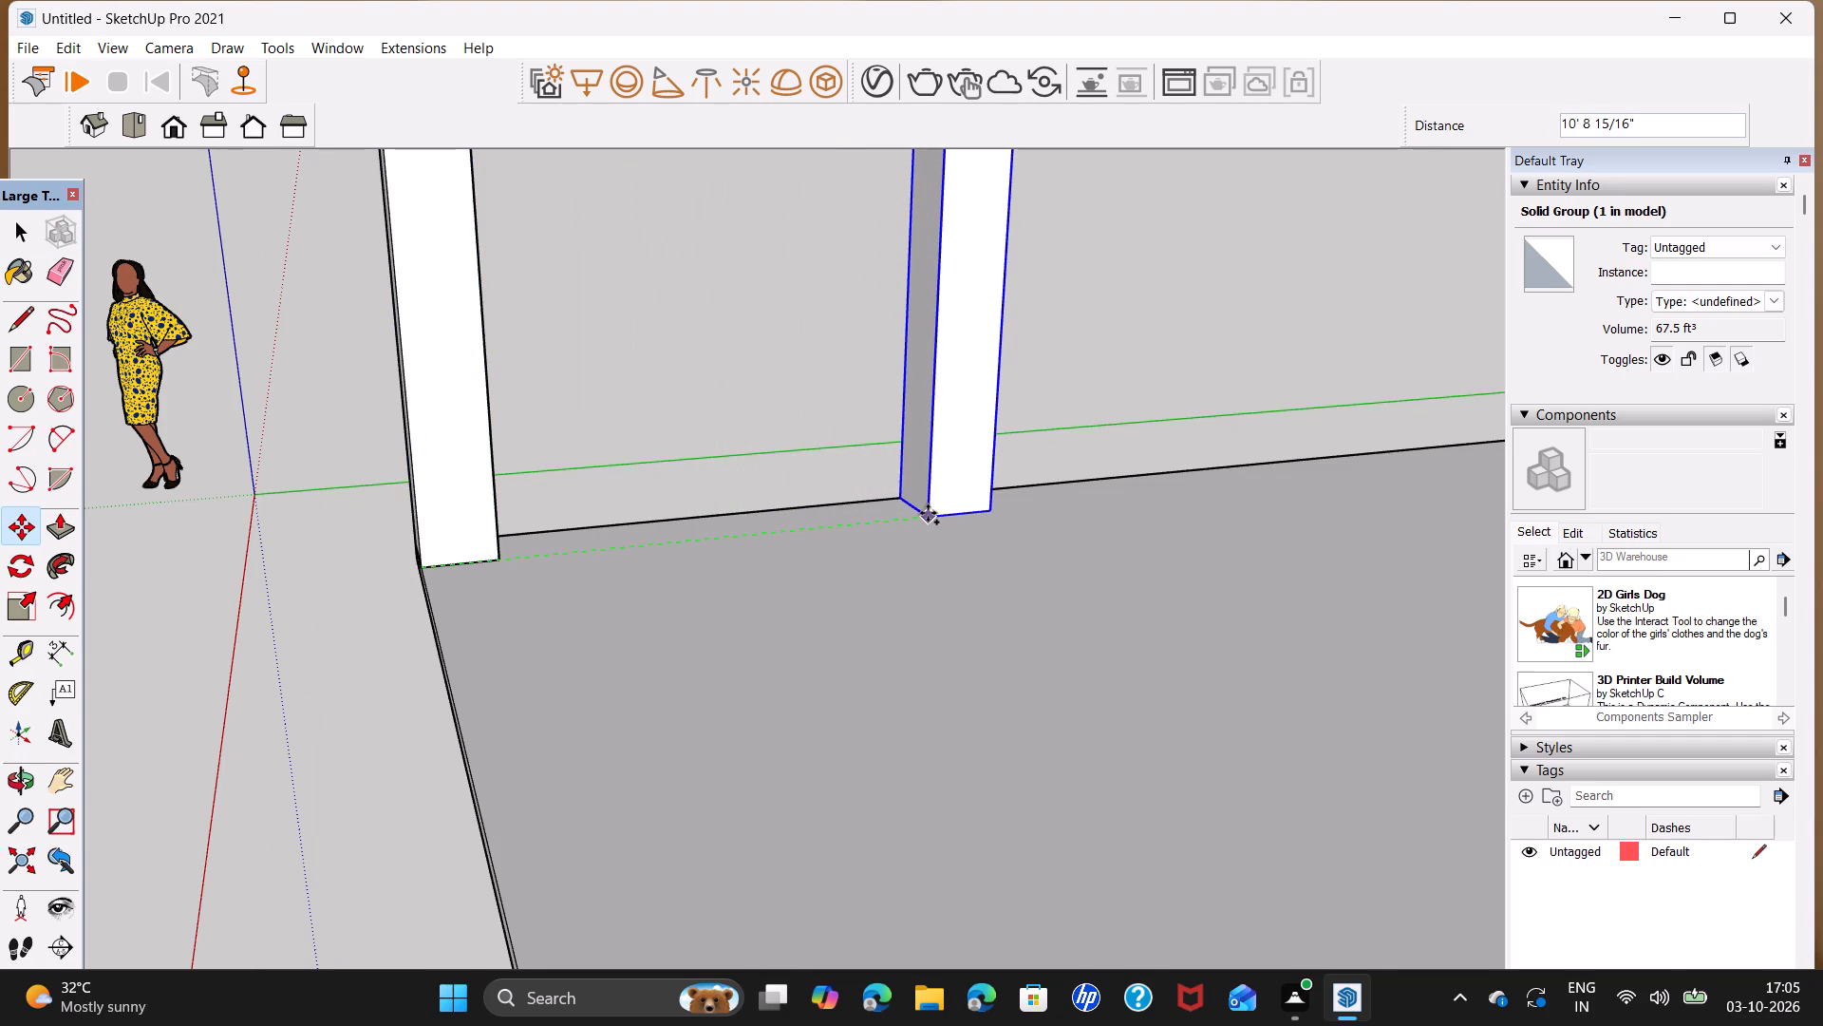
pyautogui.write('10')
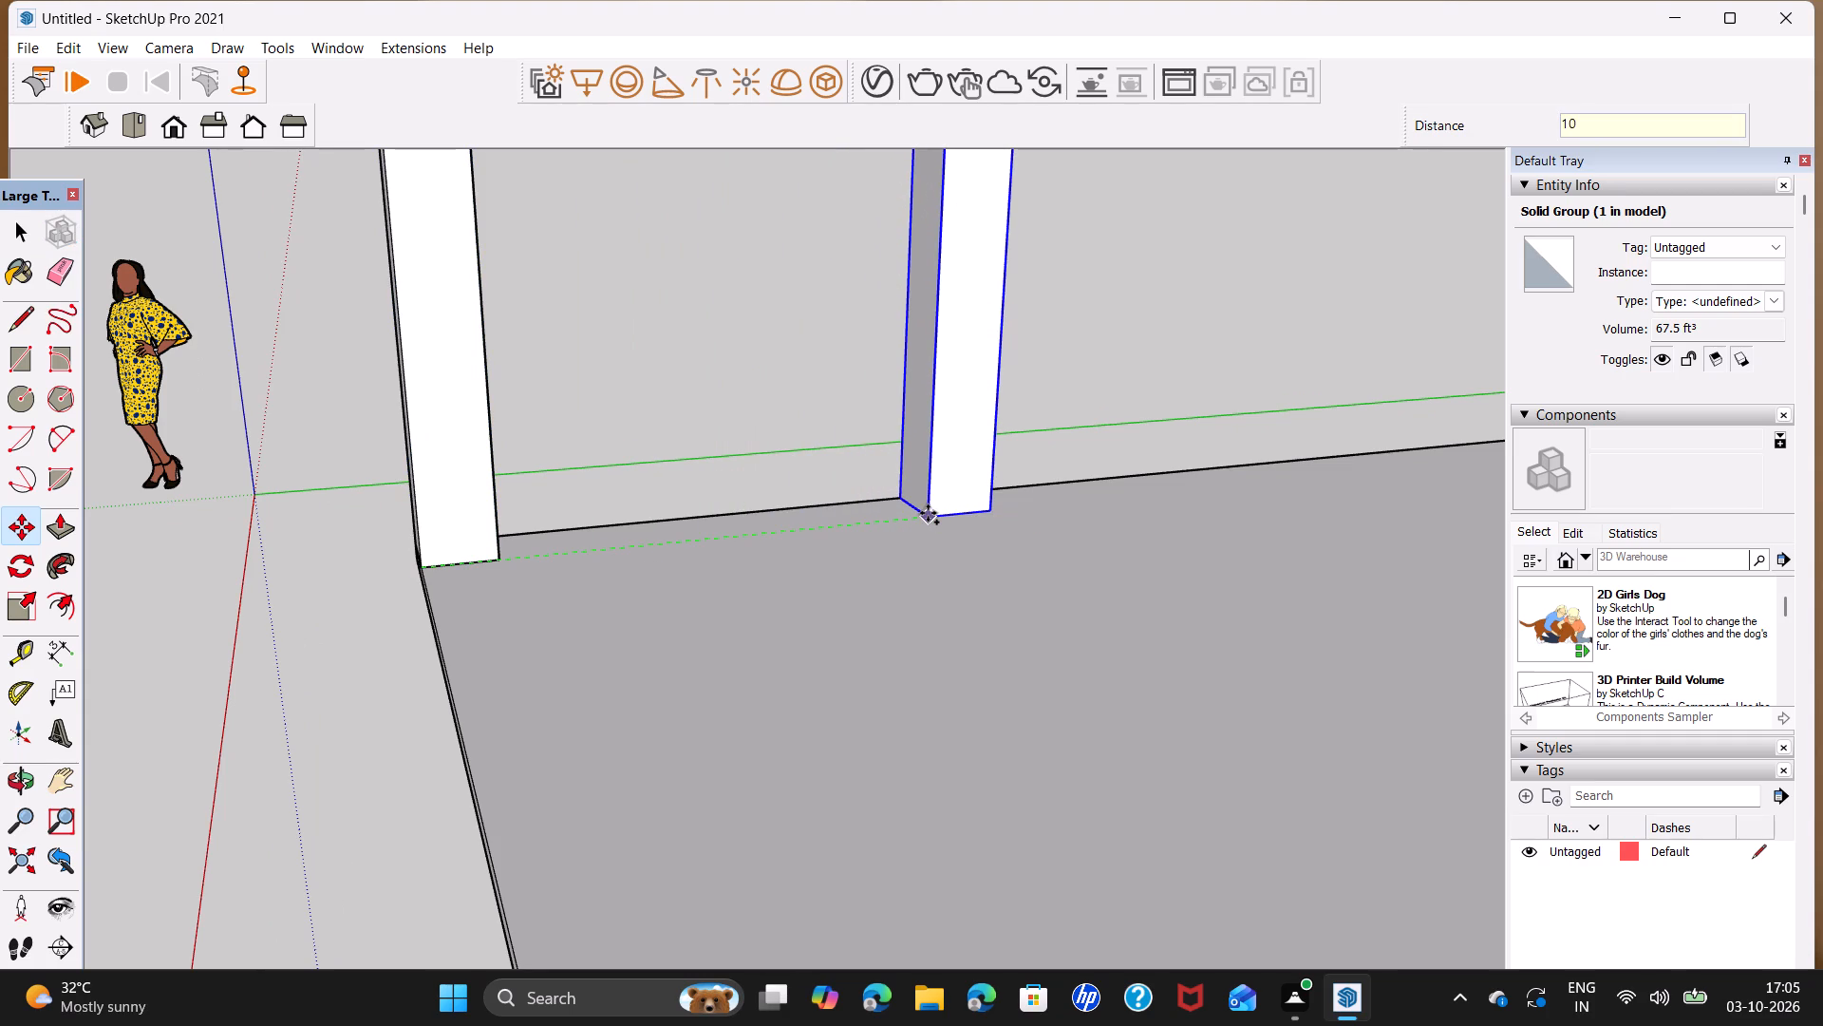
pyautogui.press('BackSpace')
pyautogui.write("1'")
pyautogui.press('Return')
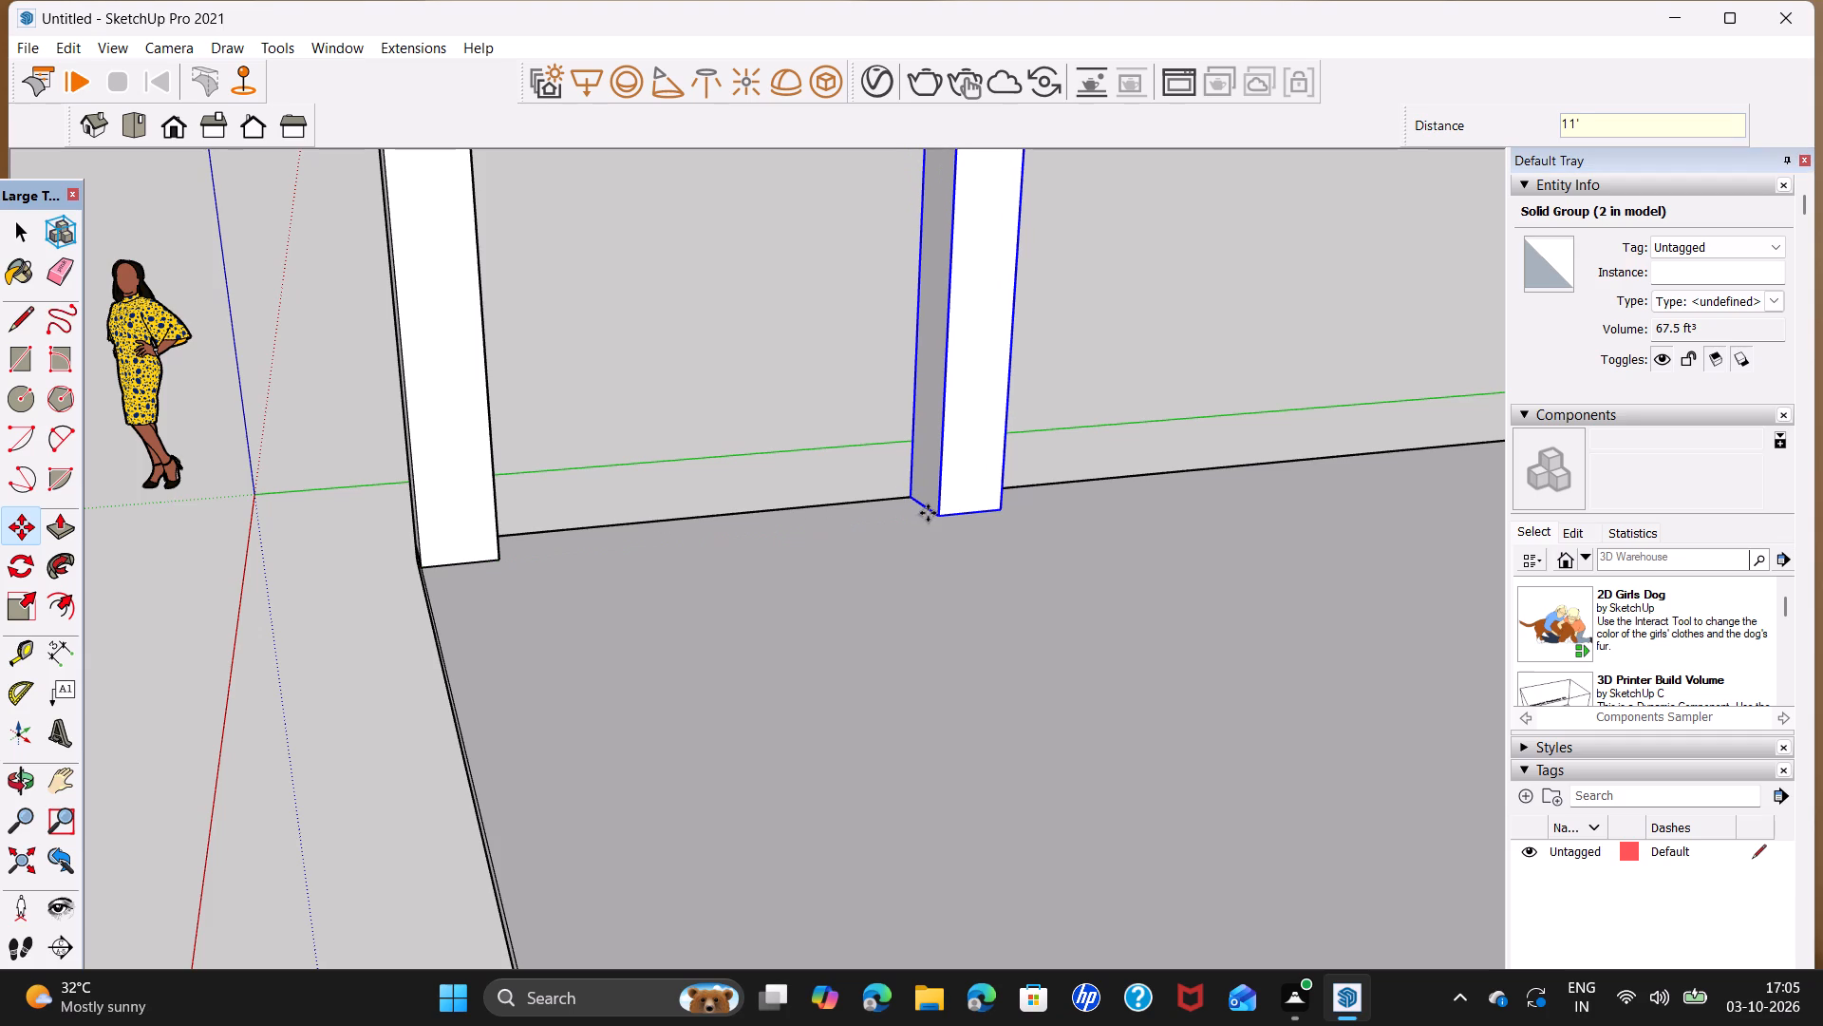
# Add two more column copies along the slab's green-axis edge, each 11' beyond the previous one.
pyautogui.click(938, 512)
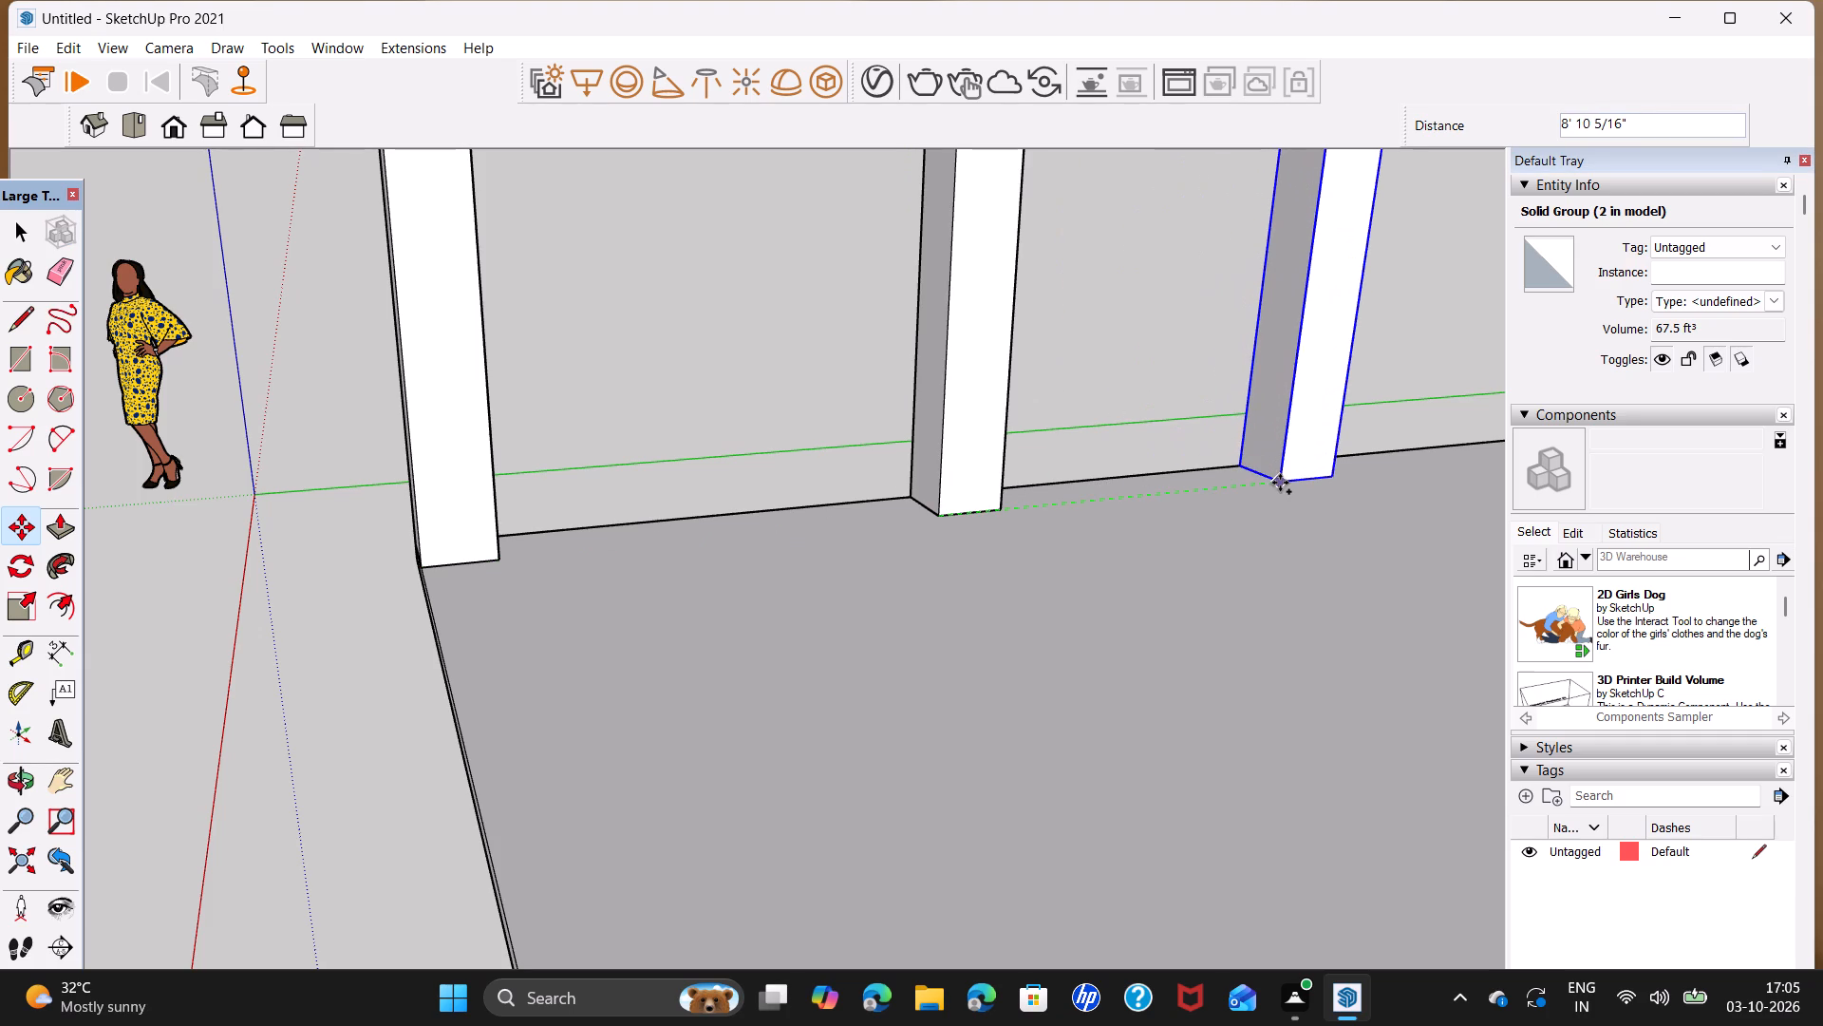
pyautogui.write("11'")
pyautogui.press('Return')
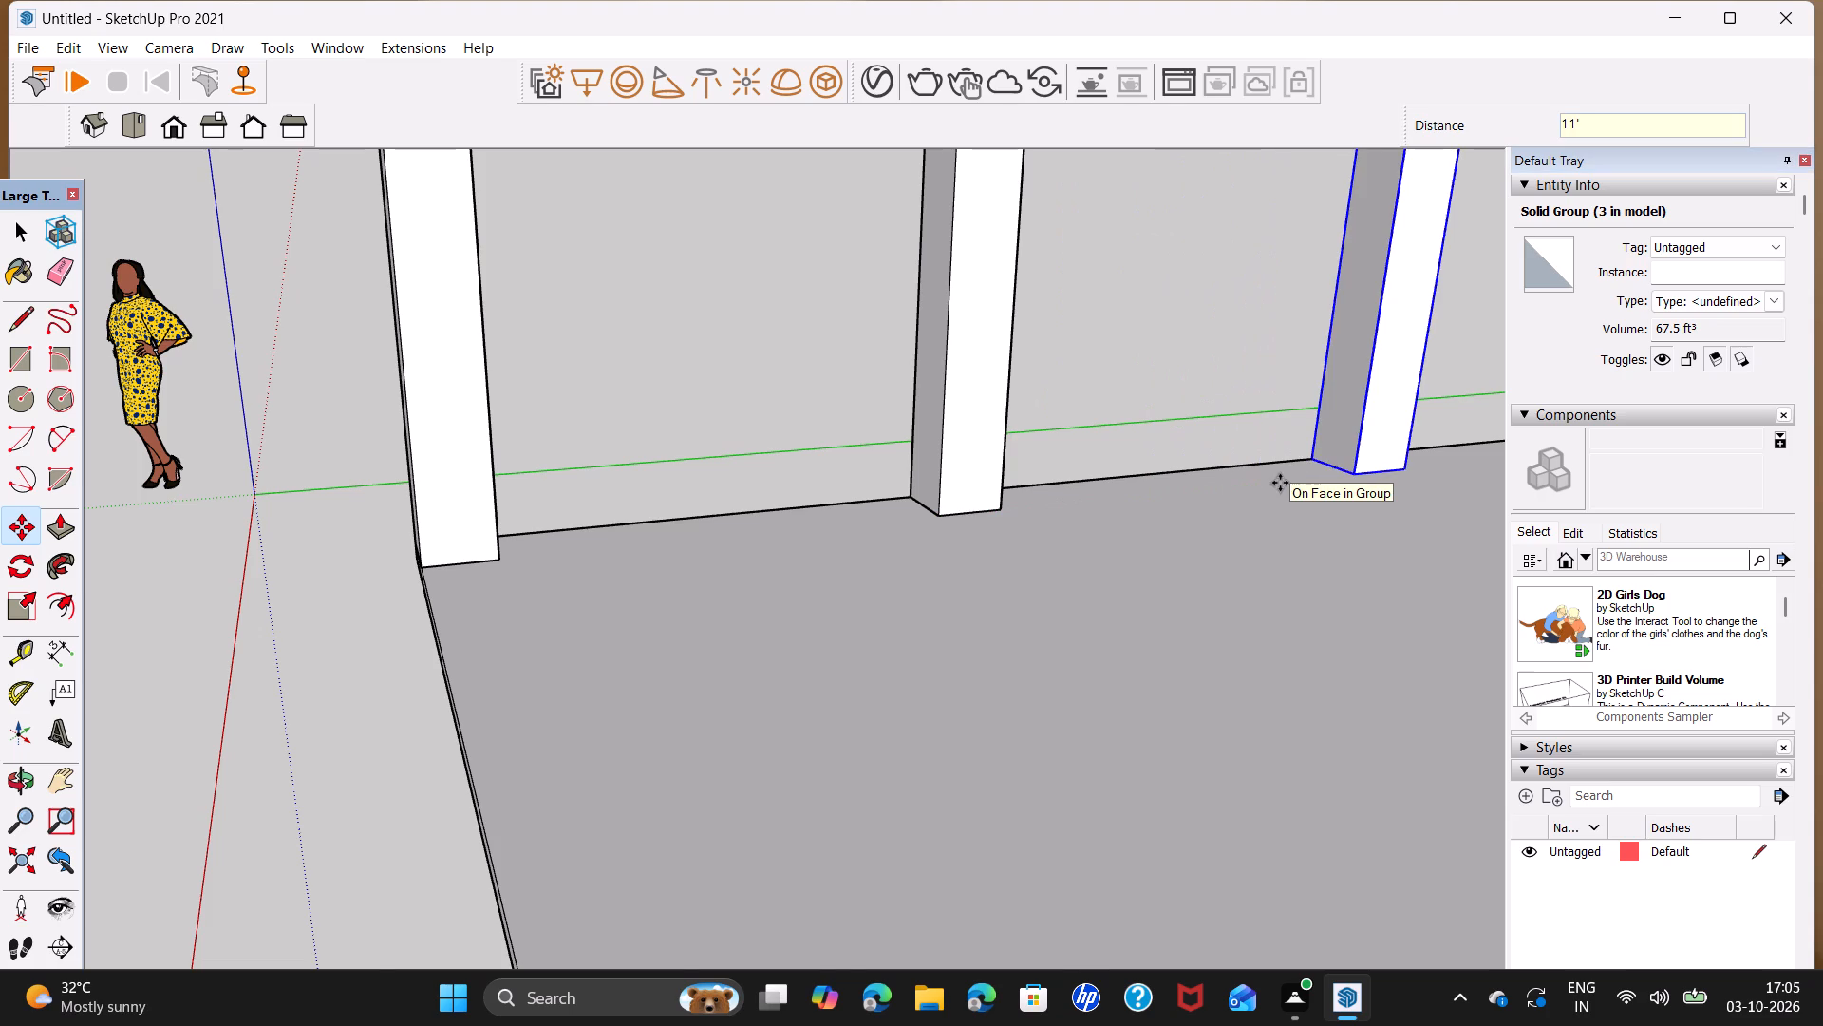
pyautogui.scroll(-4, 1287, 490)
pyautogui.moveTo(1341, 539); pyautogui.dragTo(182, 744, button='middle')
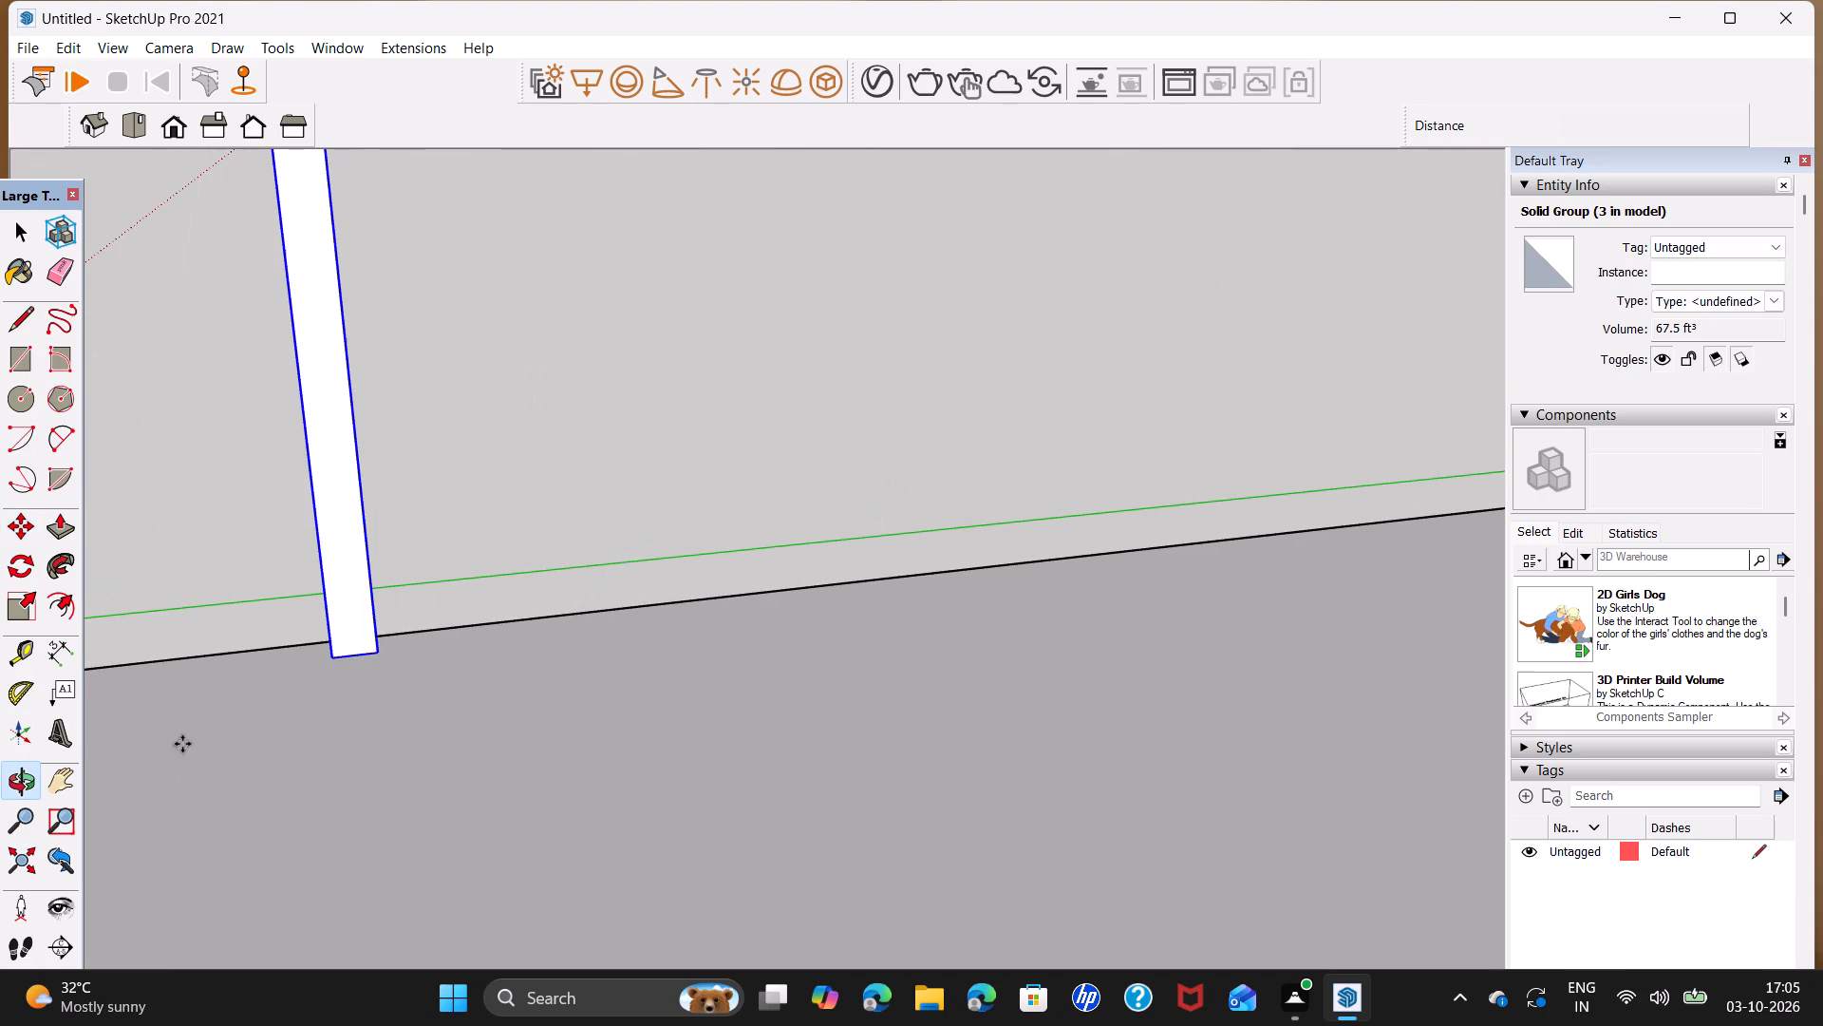
pyautogui.click(330, 661)
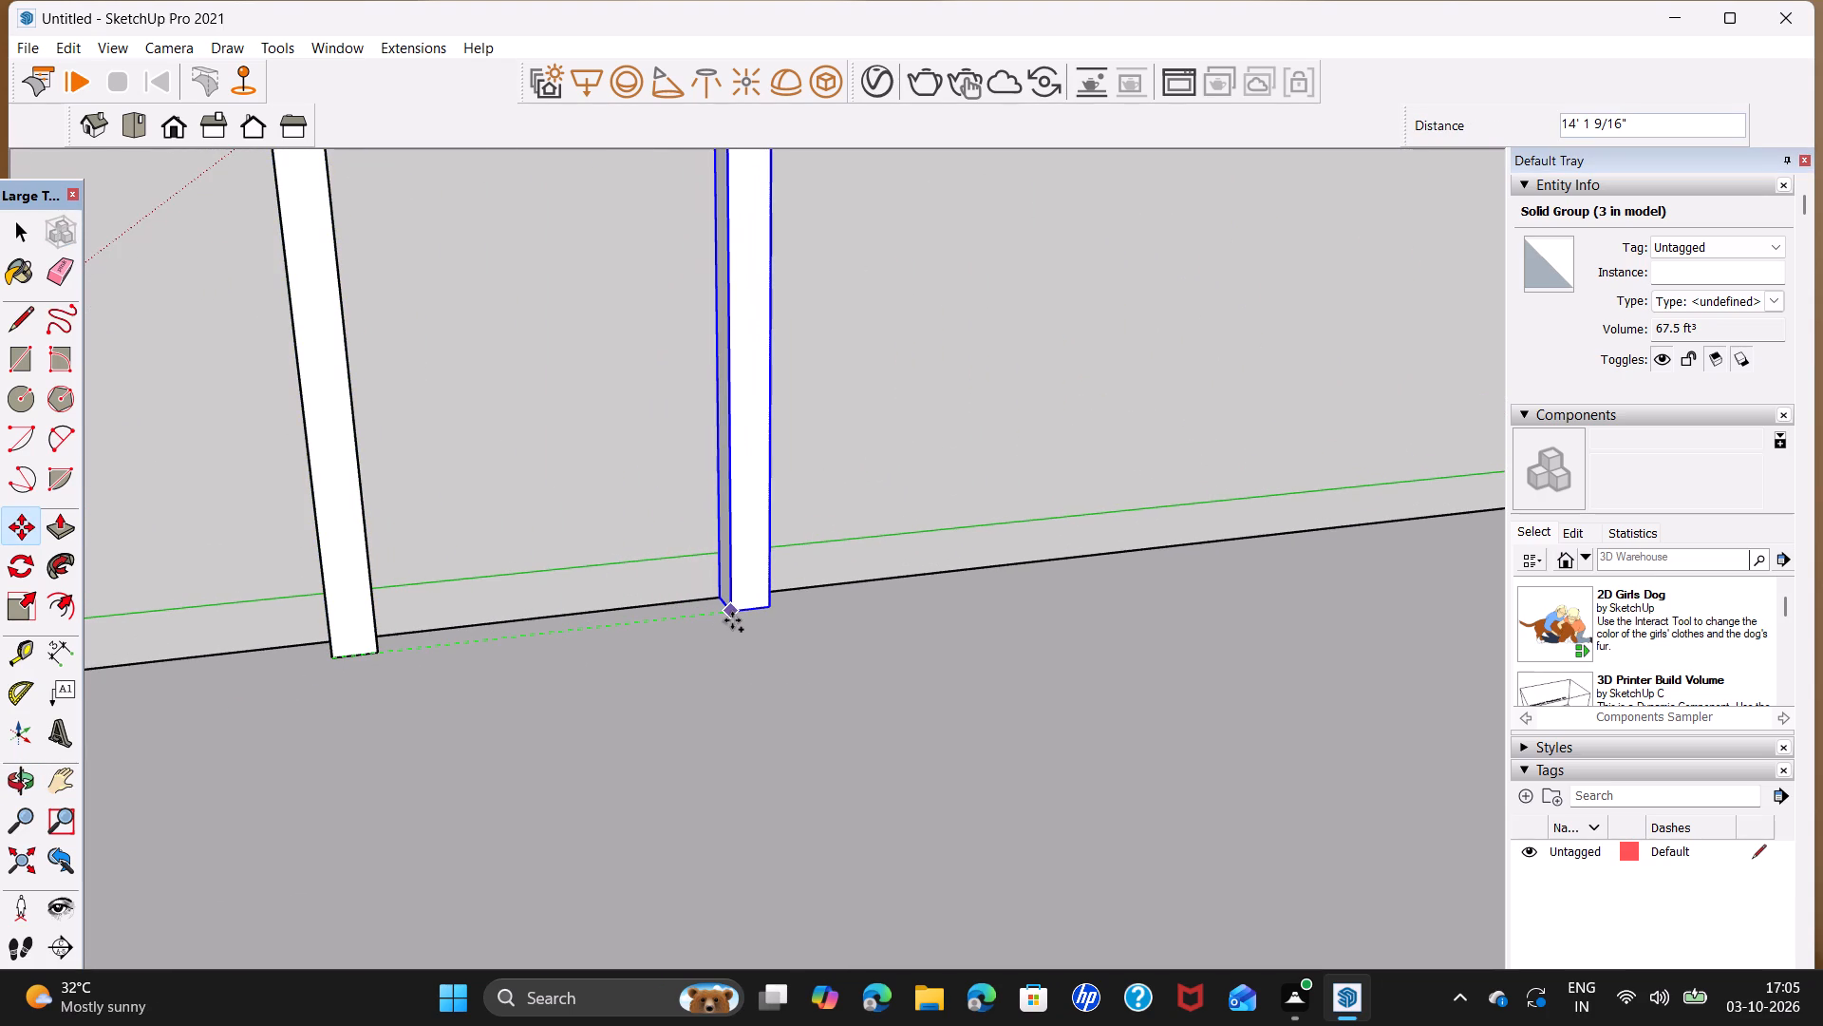
pyautogui.write("11'")
pyautogui.press('Return')
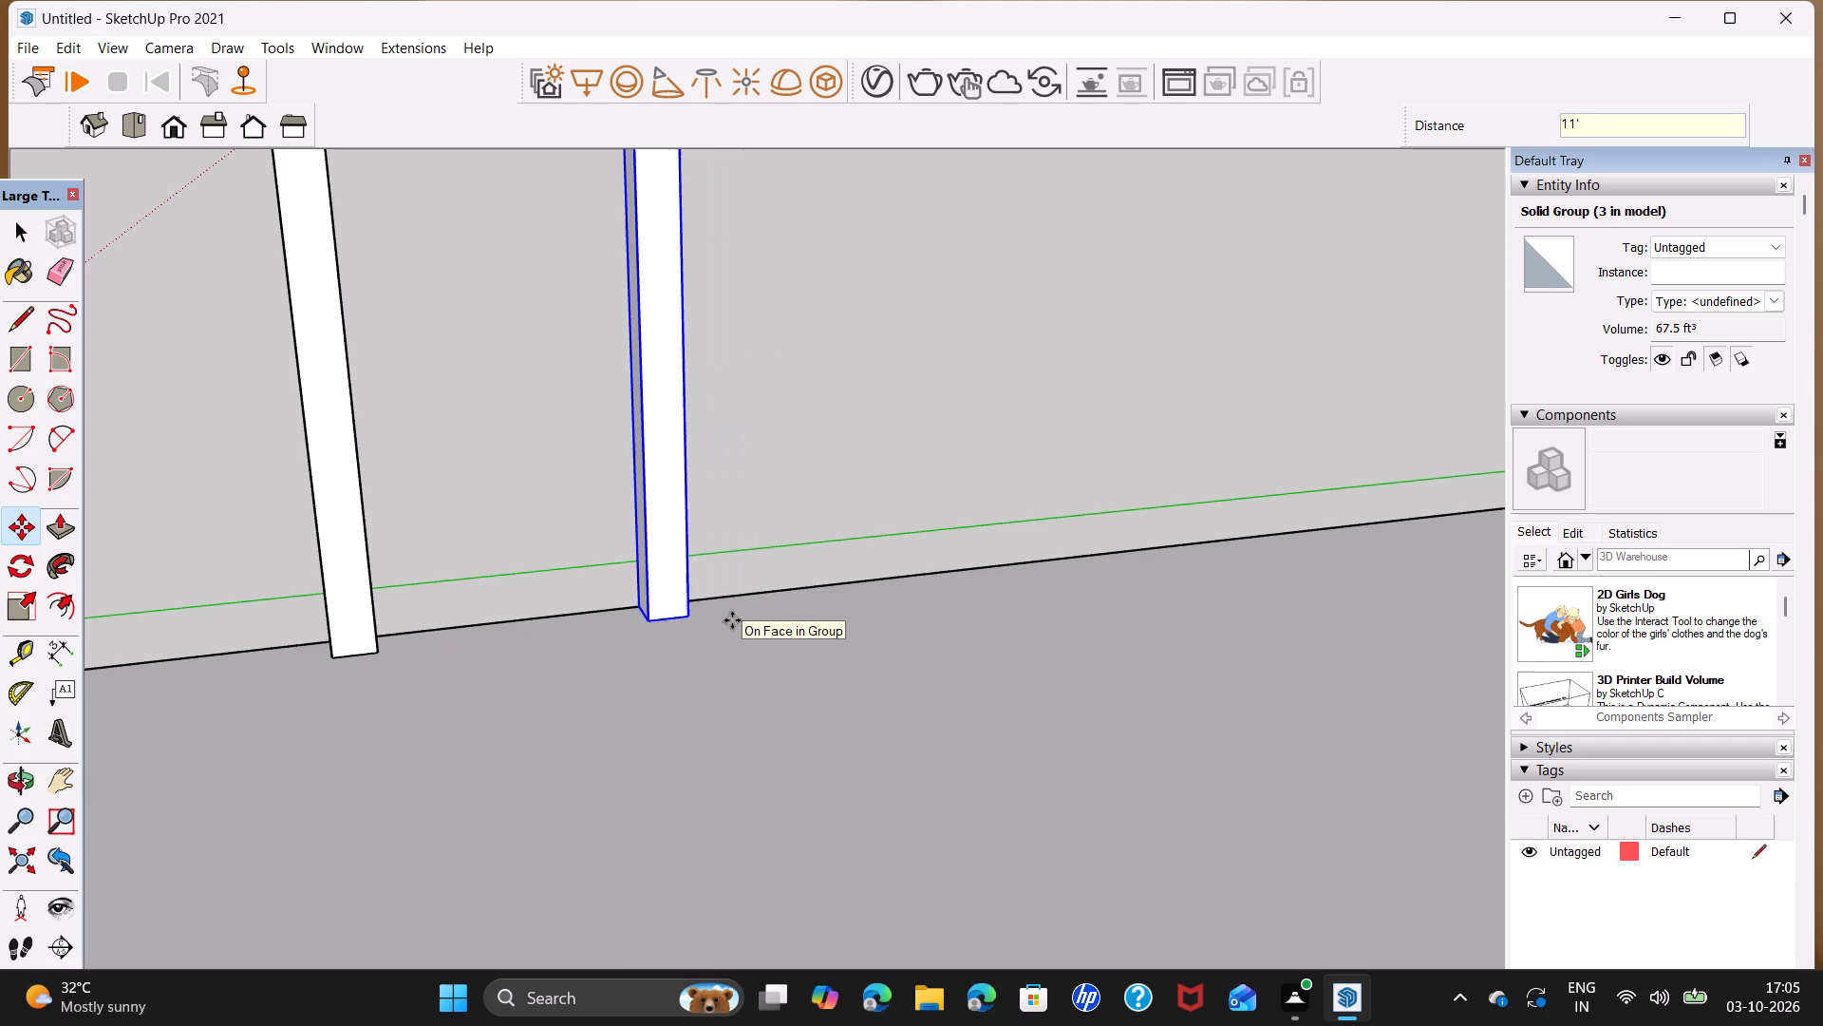
# Add a fifth and a sixth column along the green-axis edge, each copied 11' from the previous one.
pyautogui.scroll(-6, 586, 603)
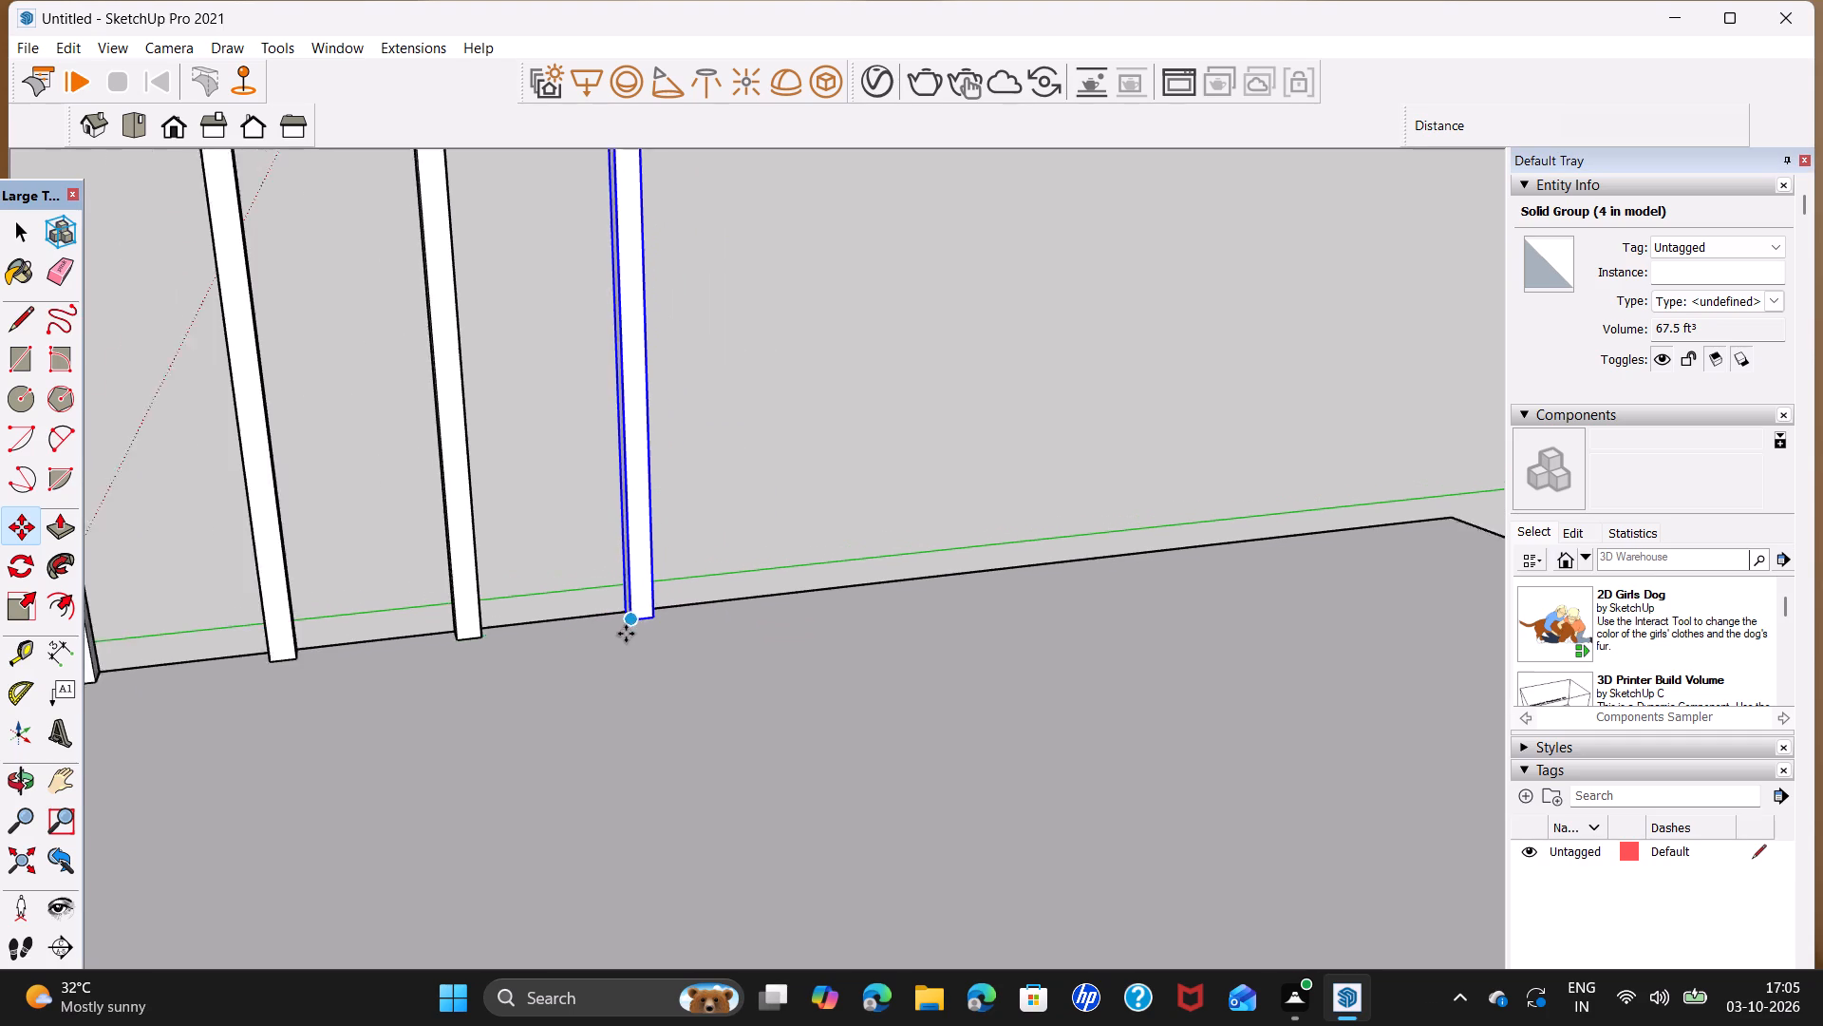
pyautogui.scroll(-1, 626, 634)
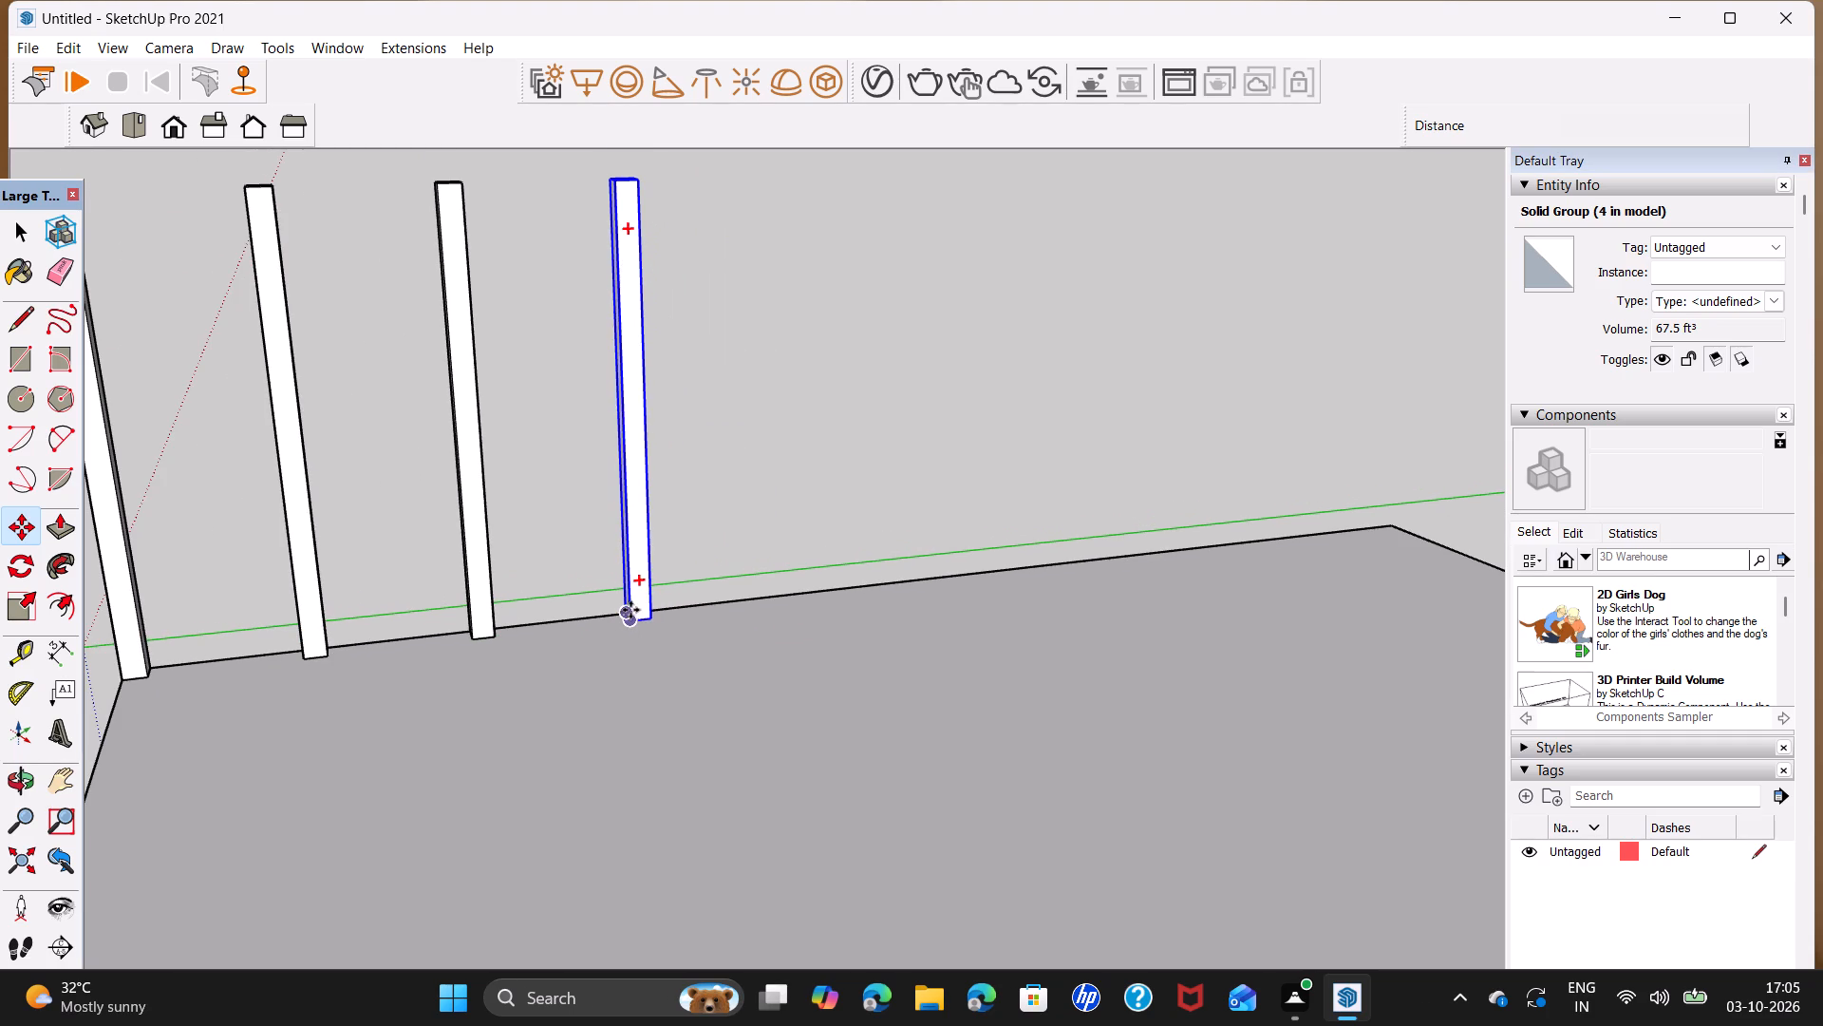
pyautogui.scroll(5, 630, 610)
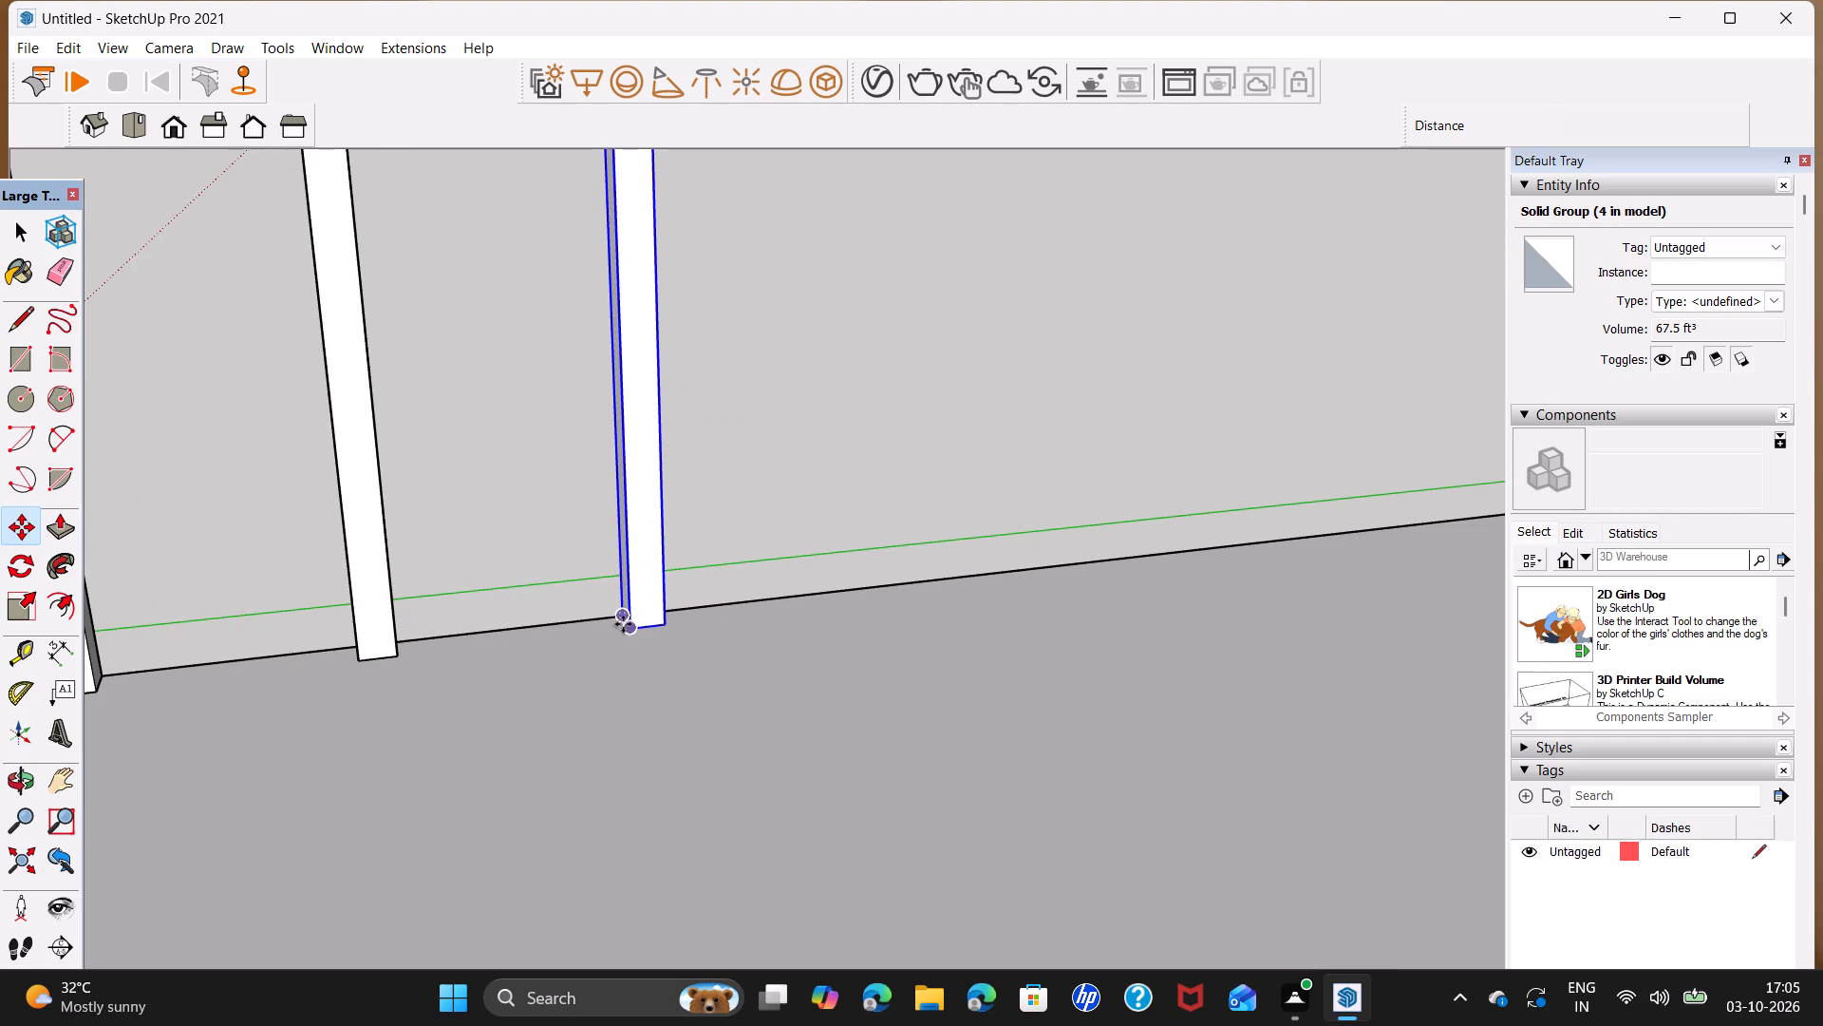
pyautogui.click(630, 623)
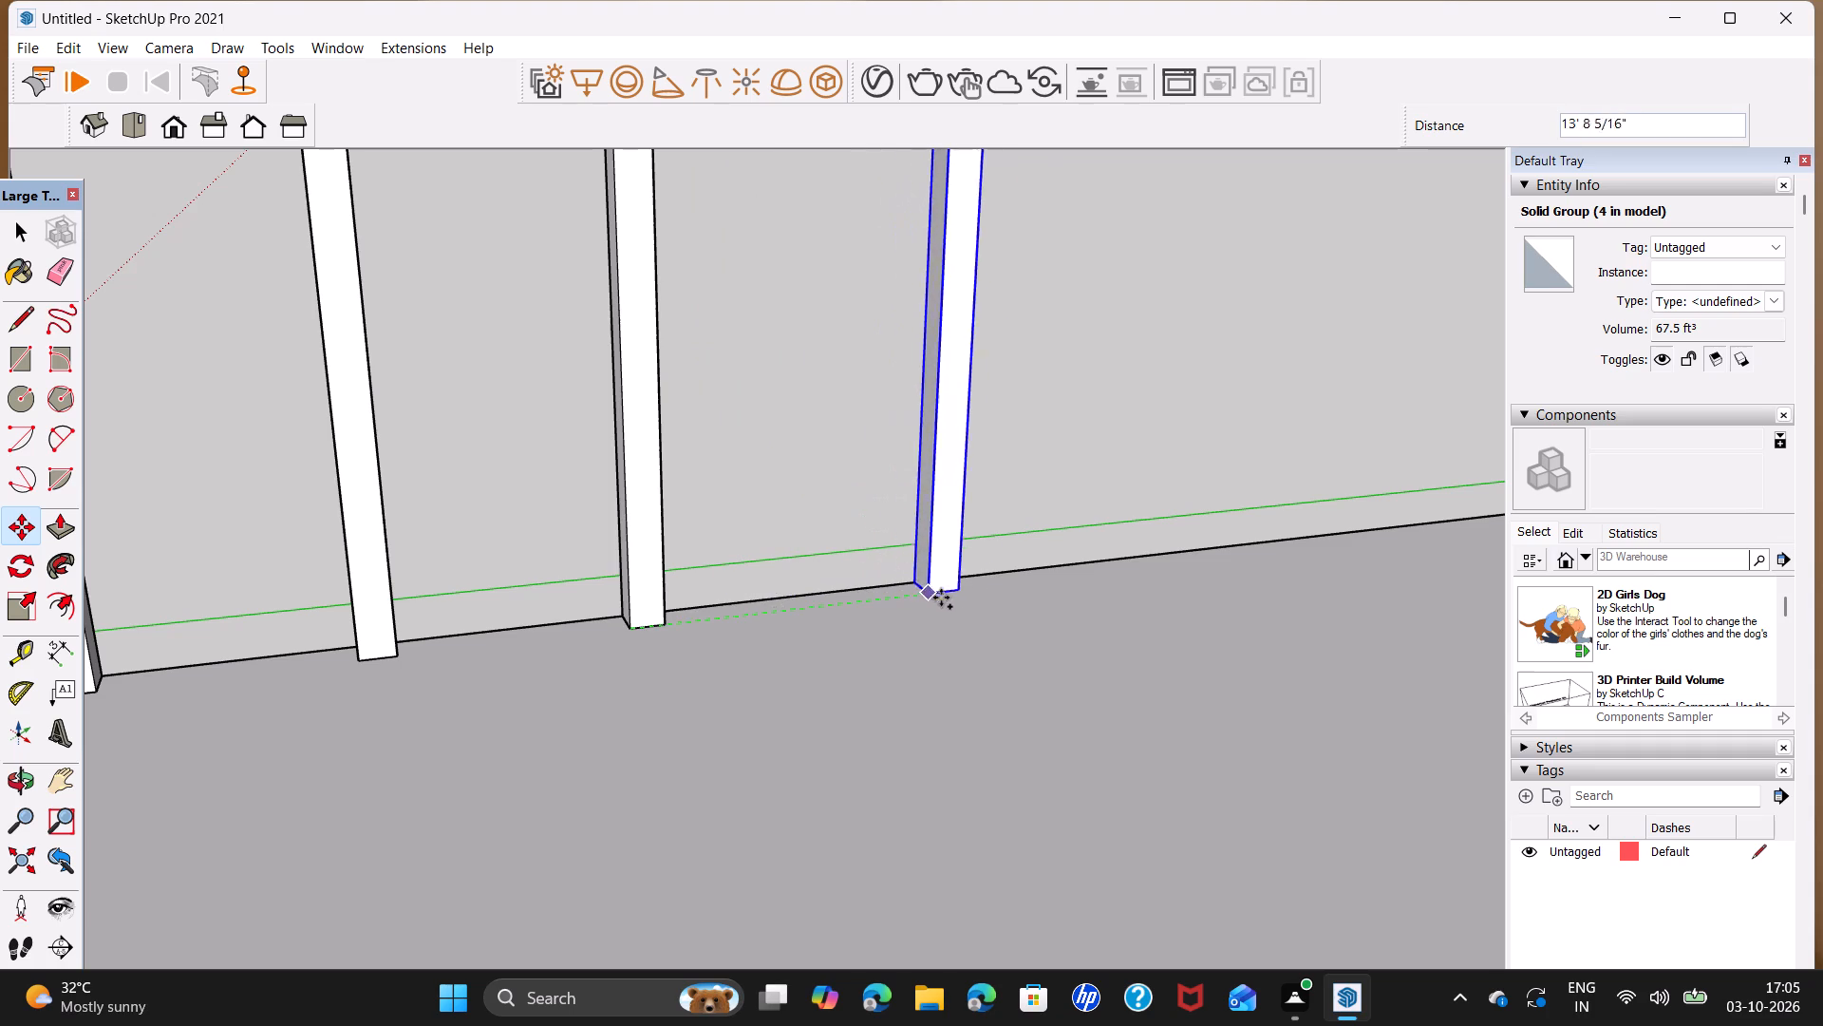
pyautogui.write("11'")
pyautogui.press('Return')
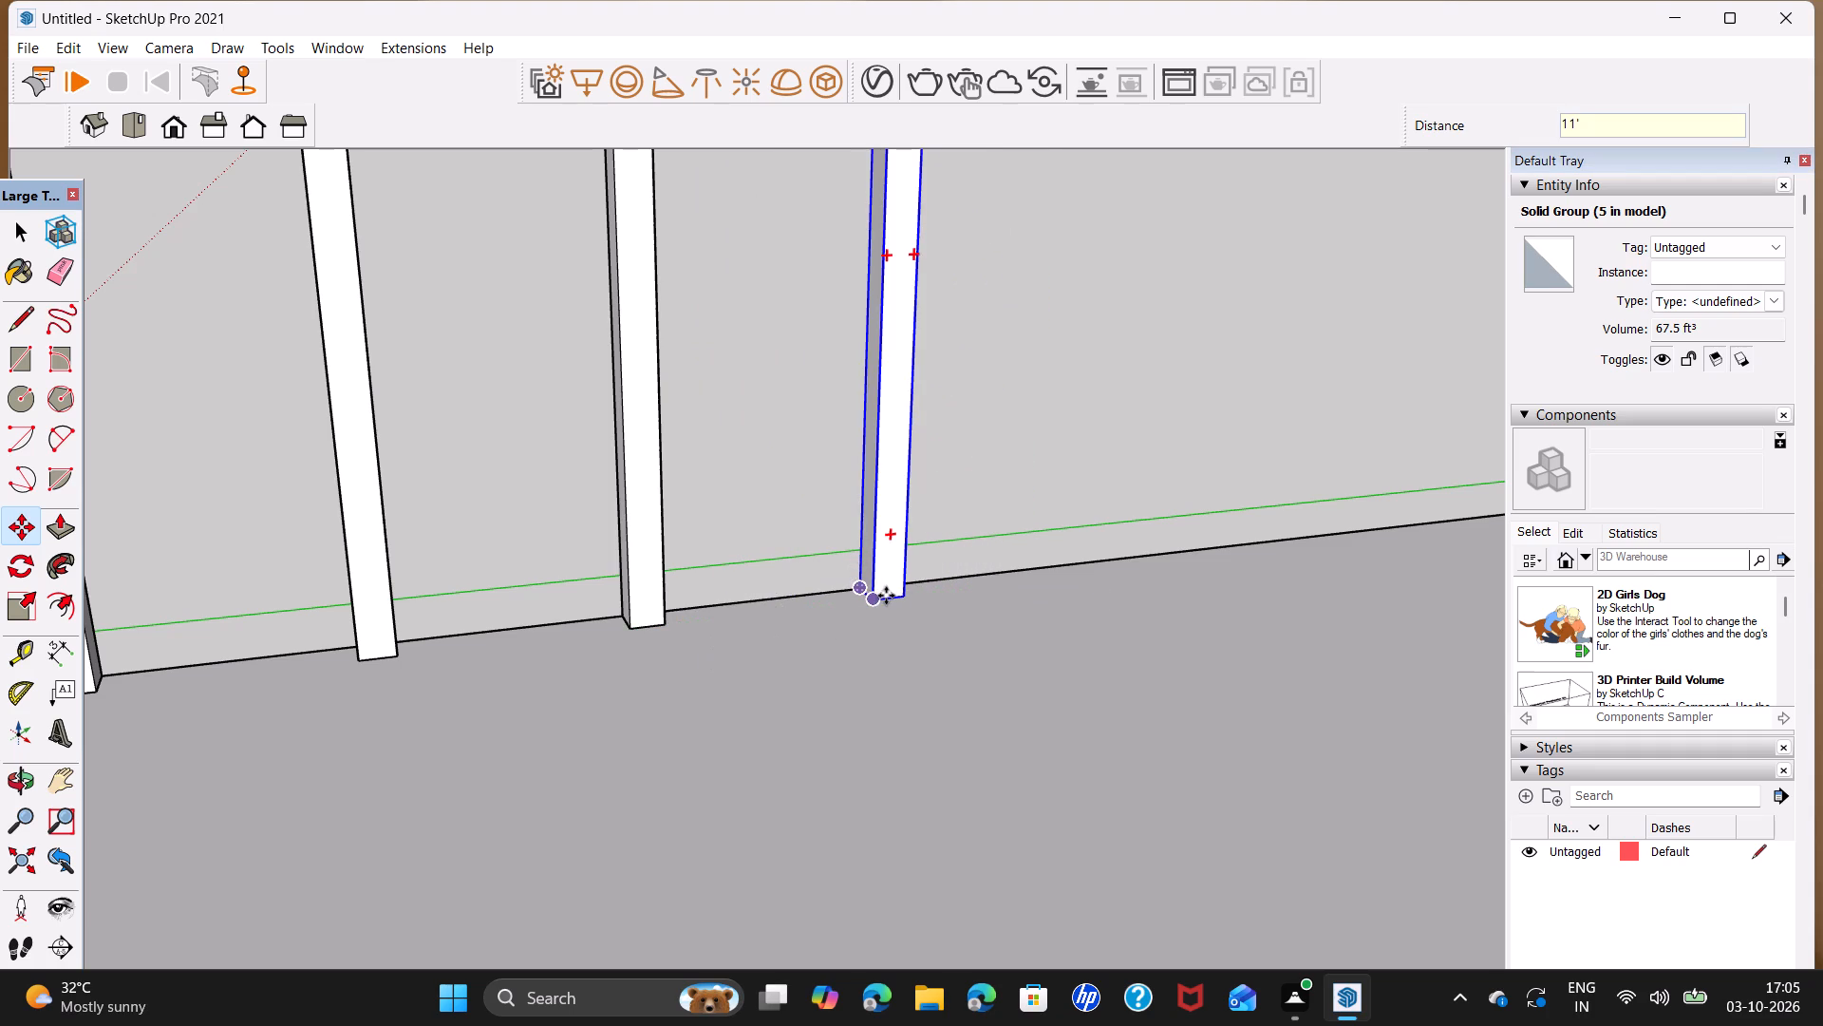
pyautogui.click(876, 594)
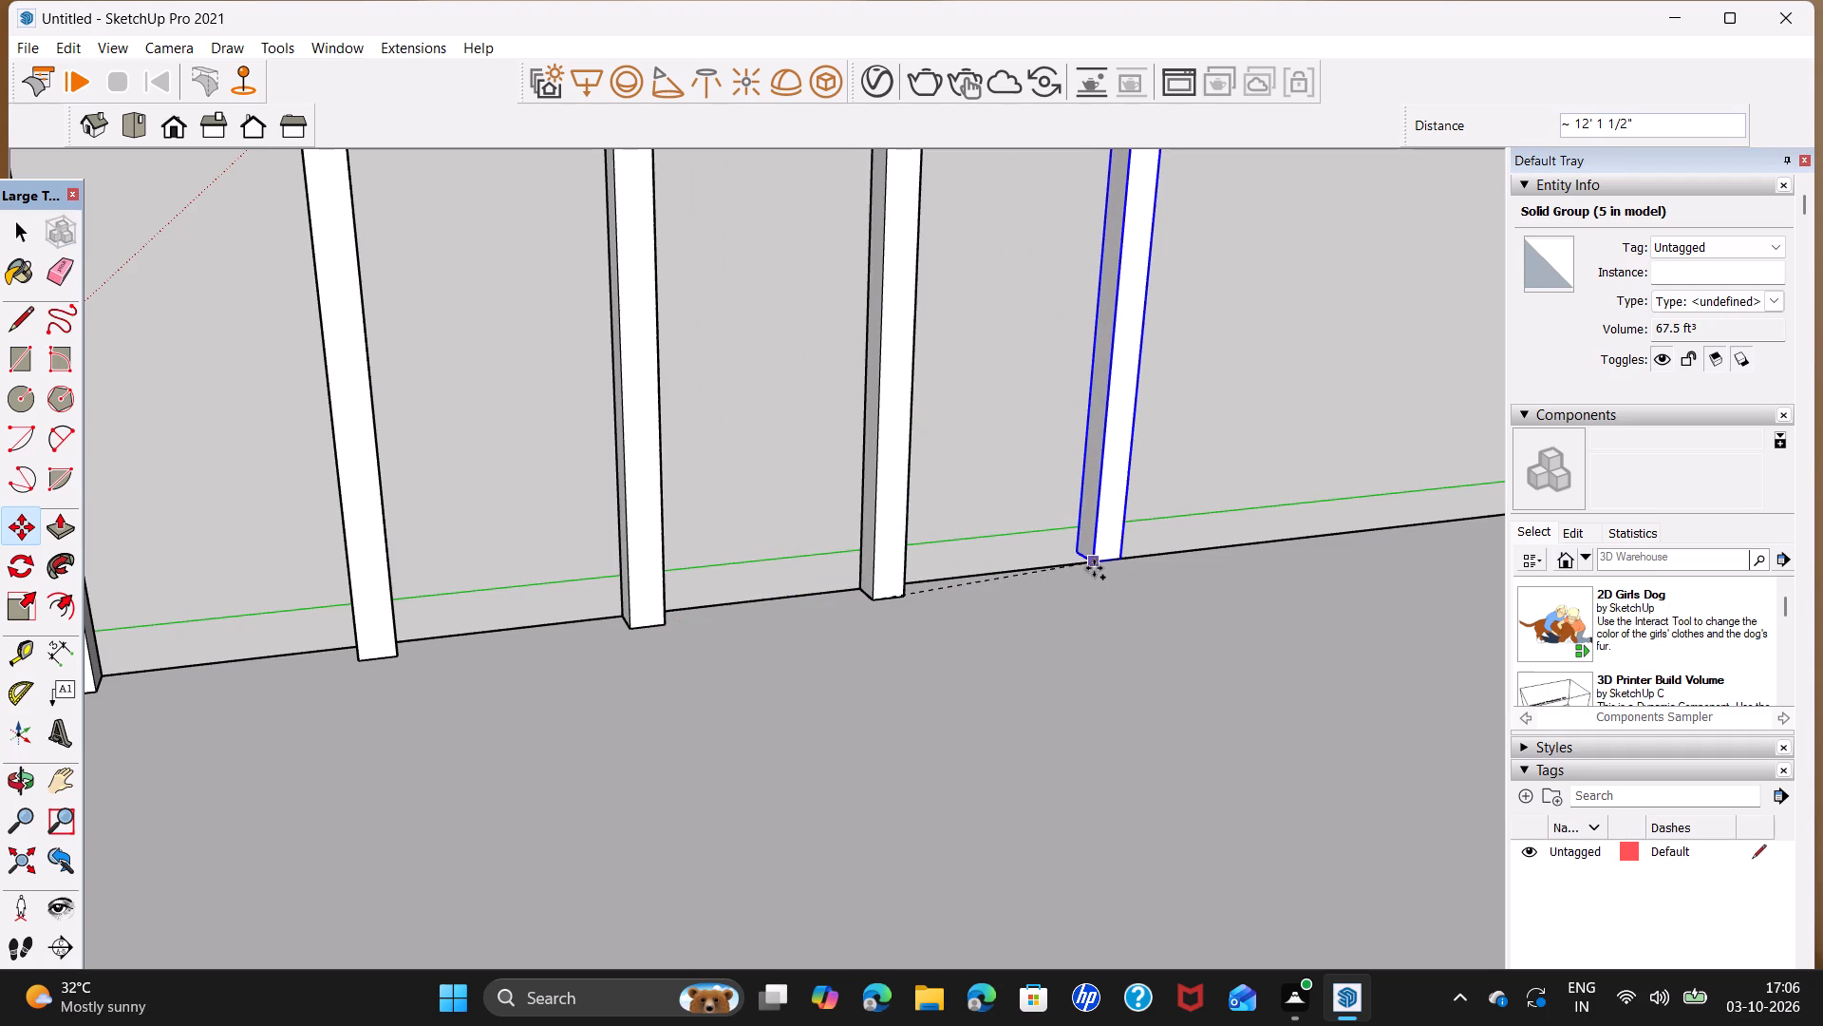
pyautogui.write("11'")
pyautogui.press('Return')
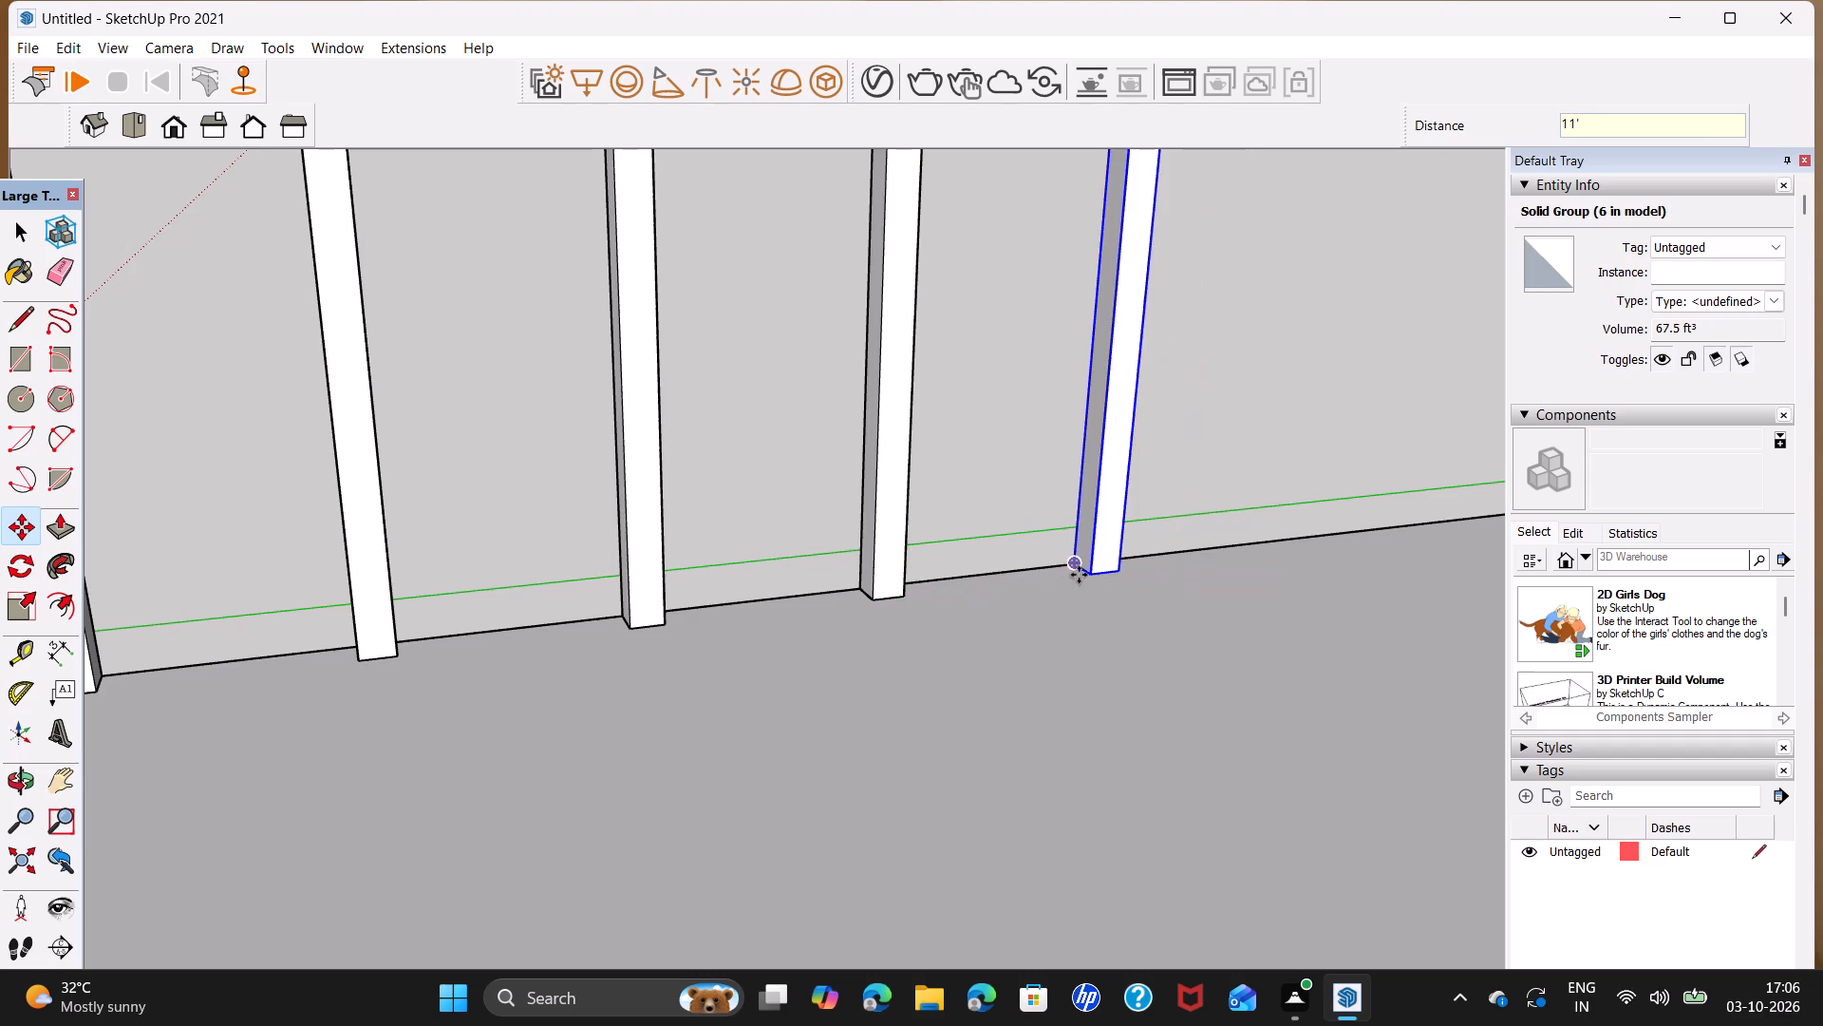
# Add a seventh and an eighth column along the slab's green-axis edge, each copied 11' from the previous one.
pyautogui.click(1092, 568)
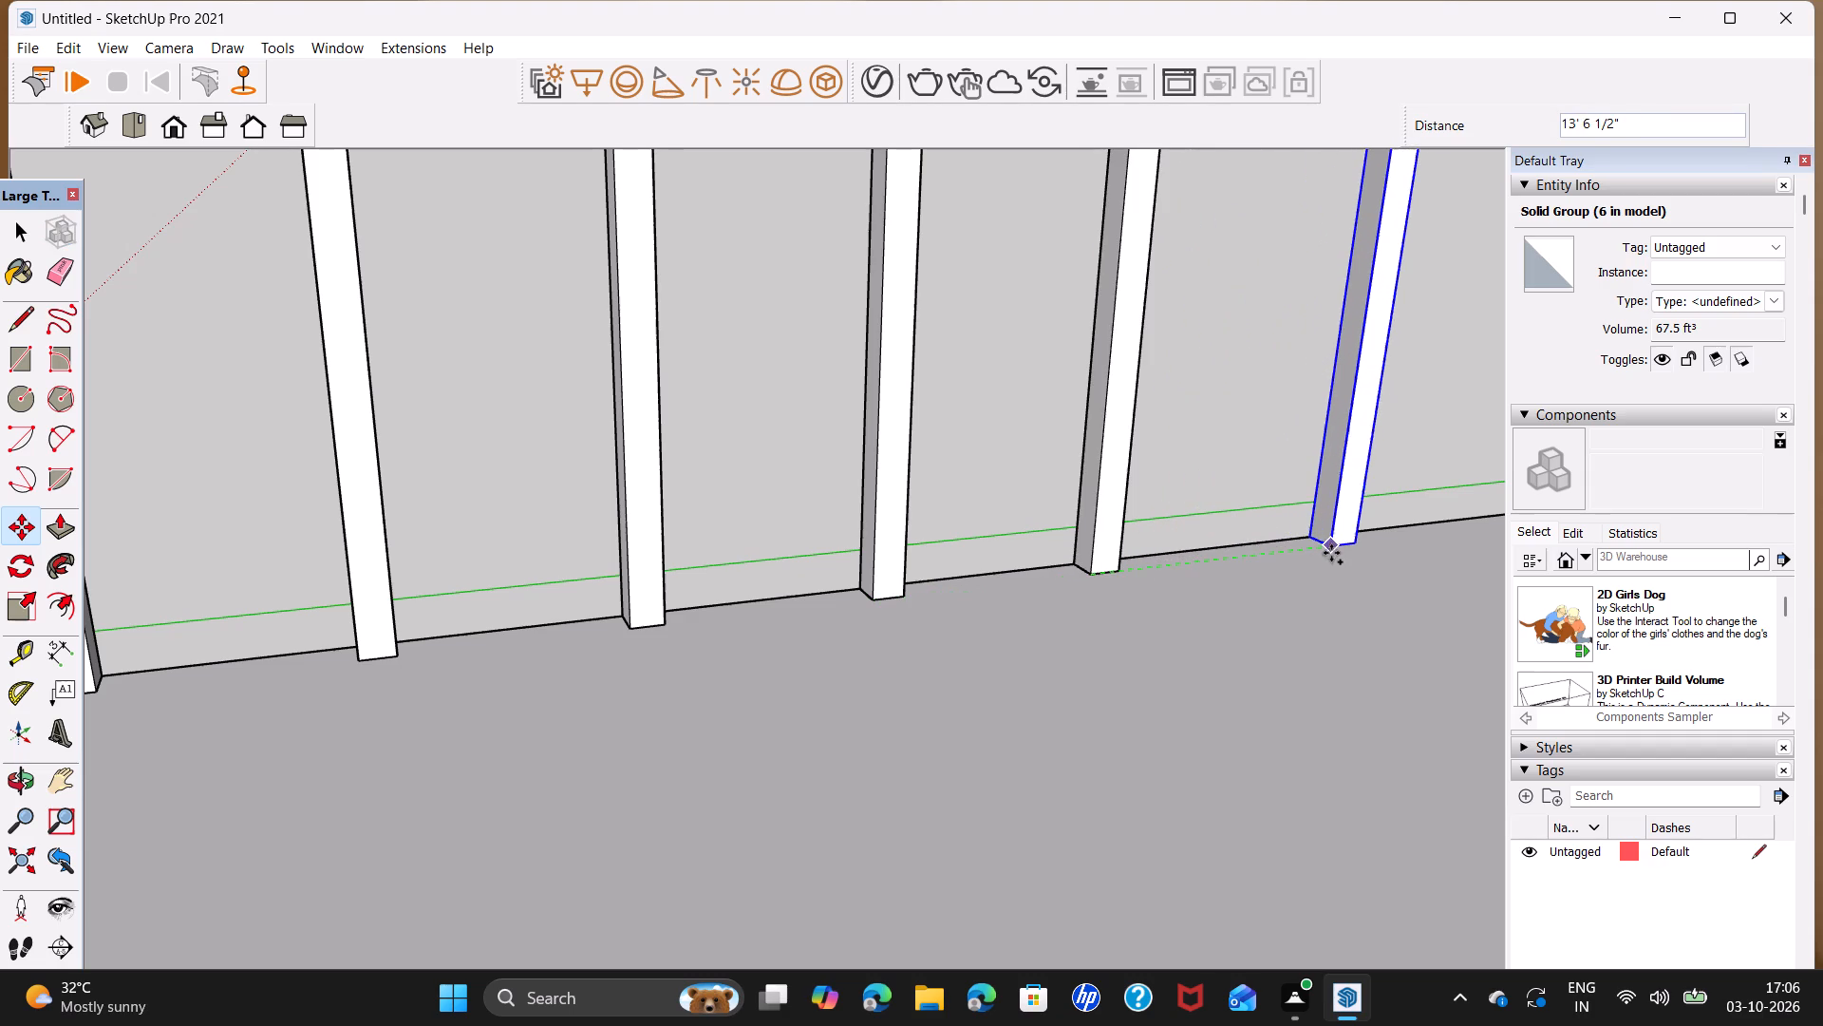
pyautogui.write("11'")
pyautogui.press('Return')
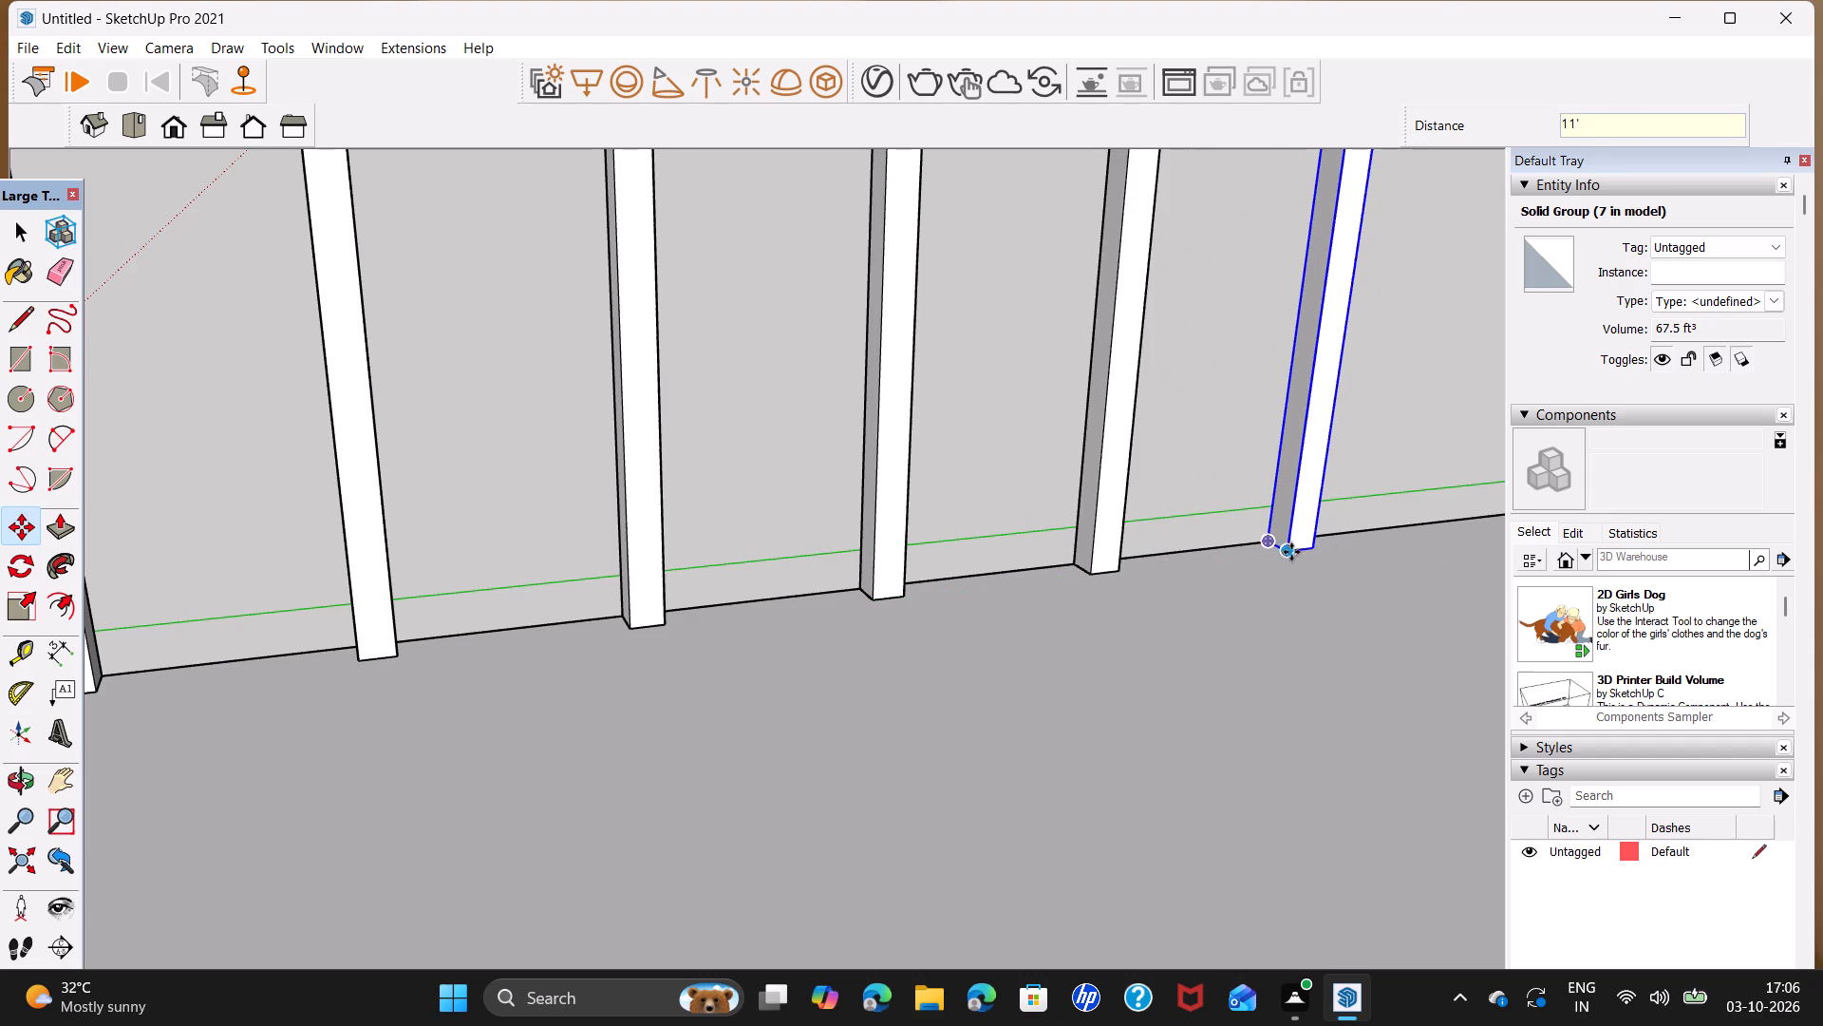
pyautogui.click(1289, 551)
pyautogui.moveTo(1439, 549); pyautogui.dragTo(1367, 585, button='middle')
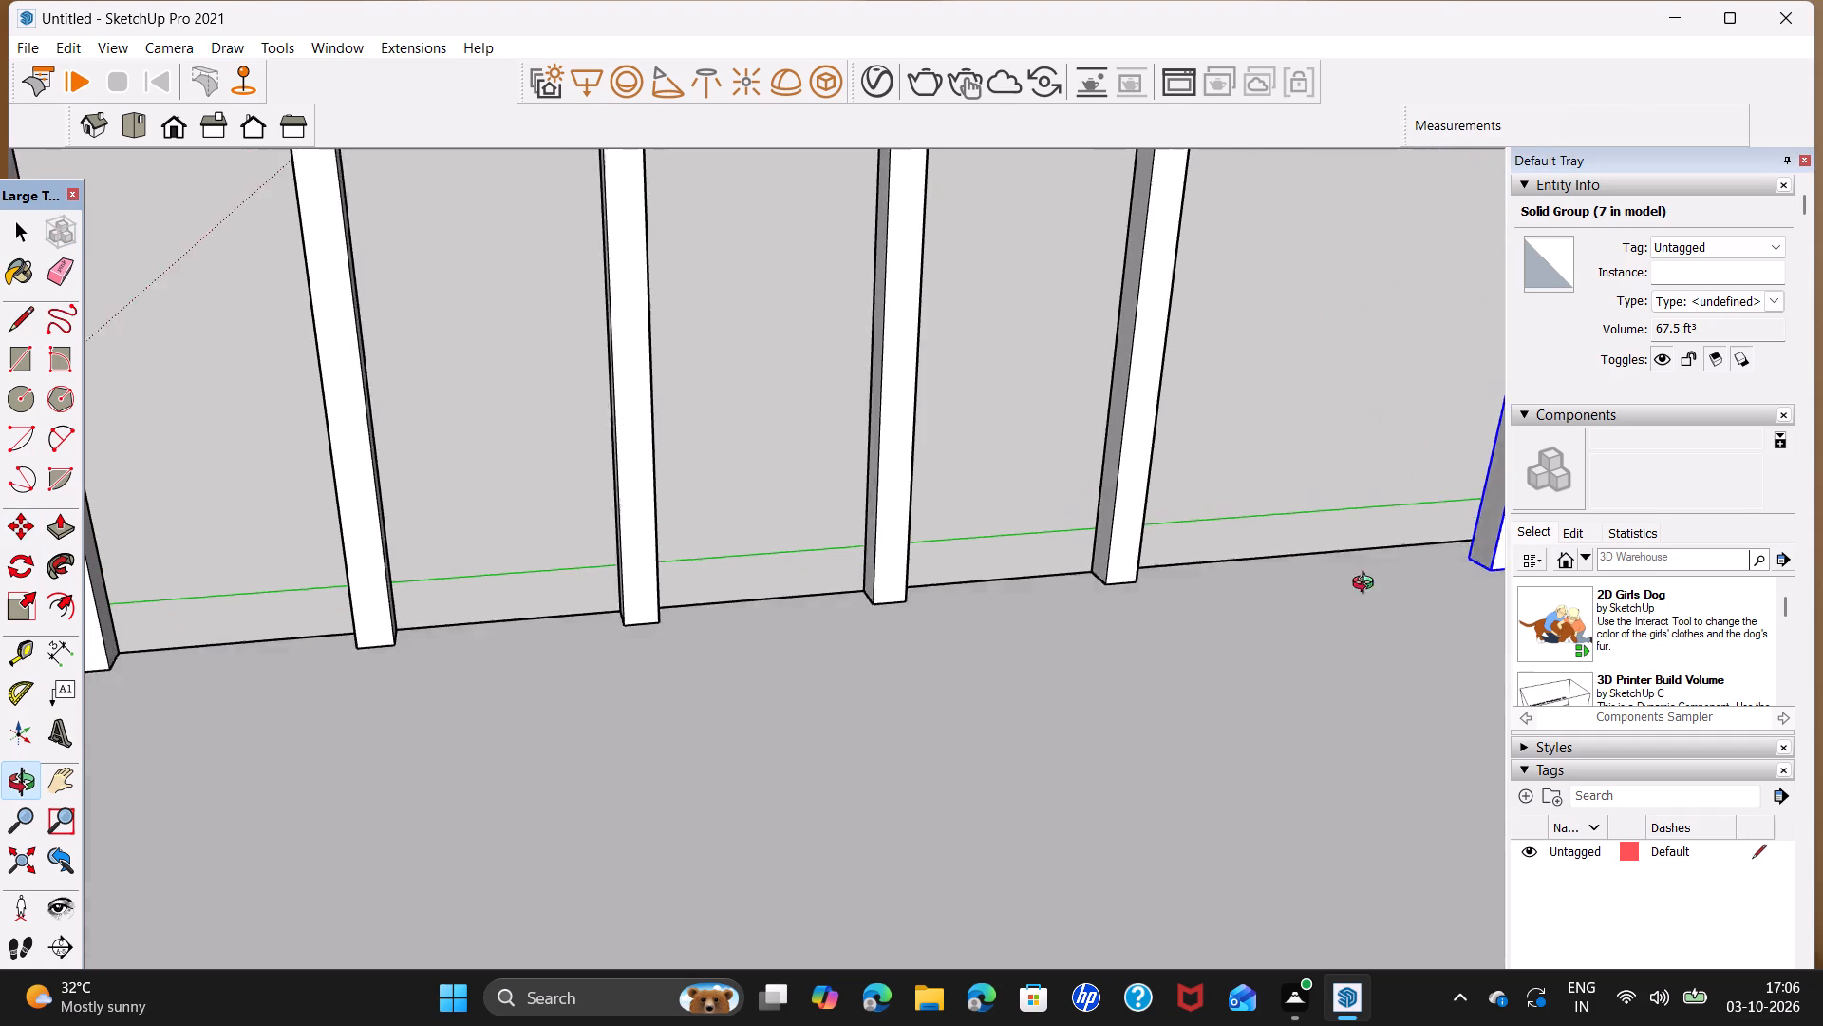
pyautogui.moveTo(1367, 585); pyautogui.dragTo(1385, 587, button='middle')
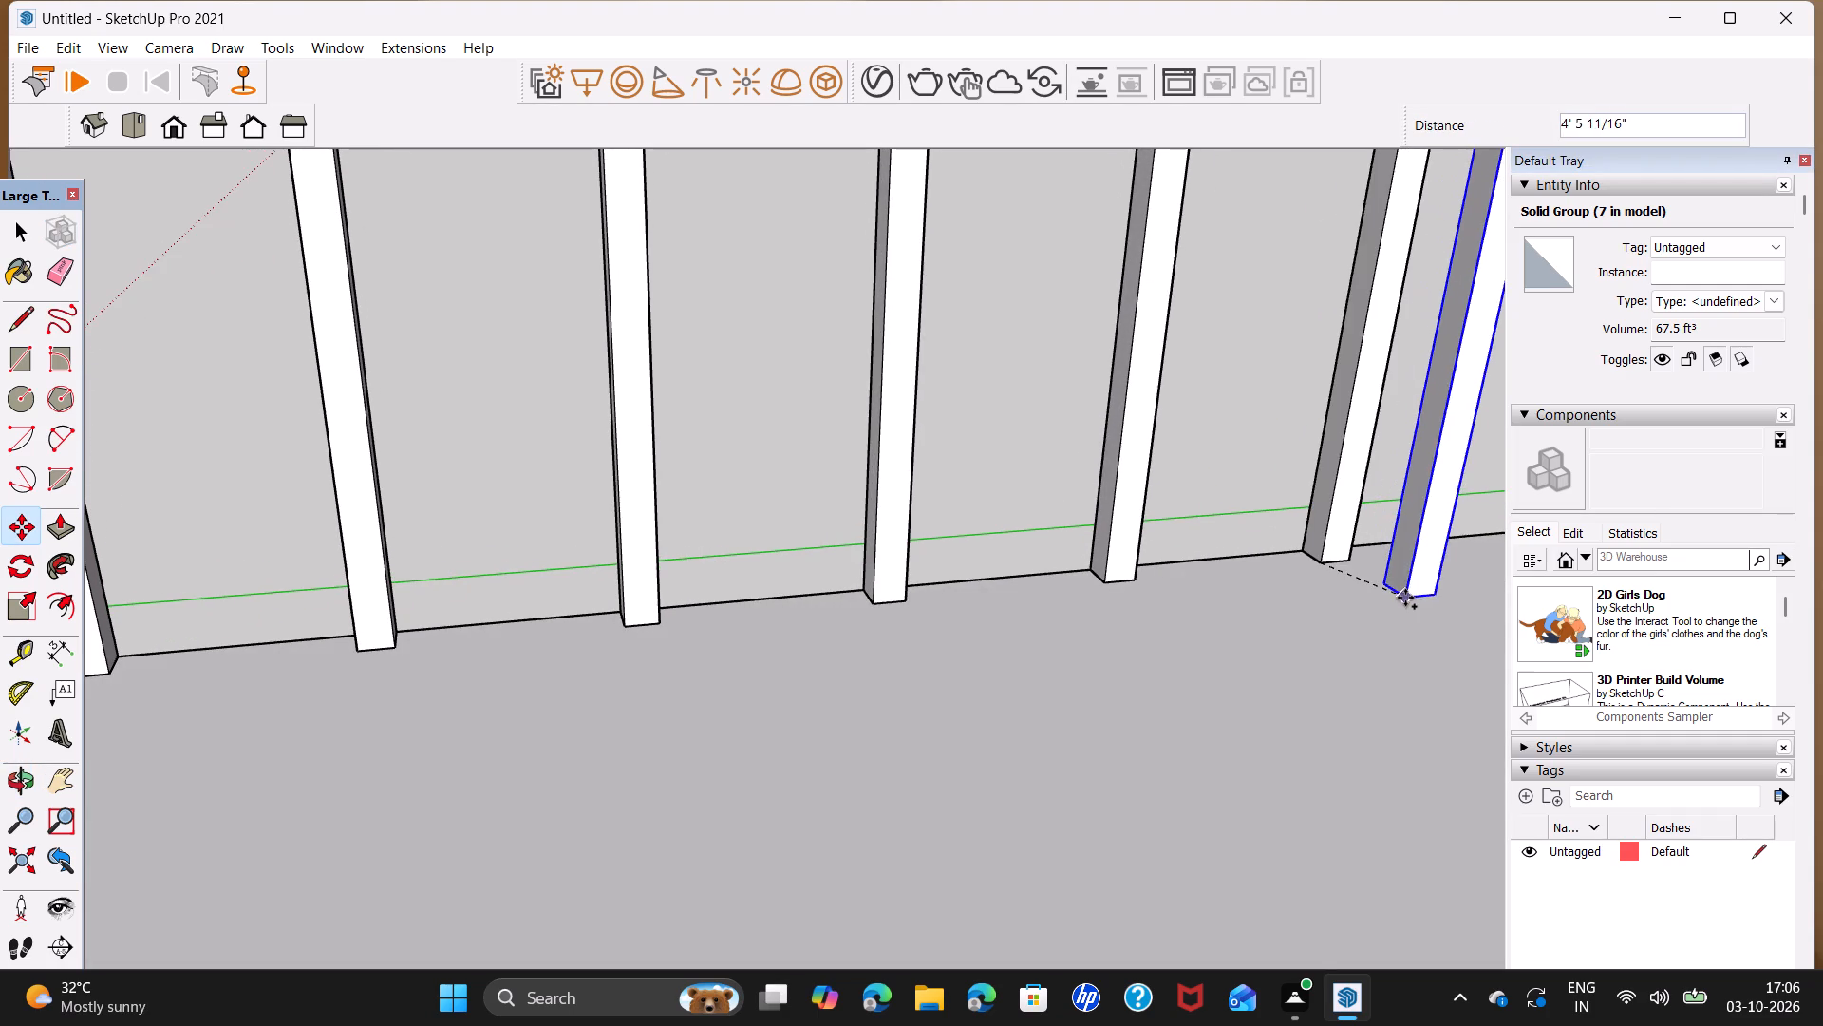
pyautogui.keyDown('shift'); pyautogui.moveTo(1405, 598); pyautogui.dragTo(764, 764, button='middle'); pyautogui.keyUp('shift')
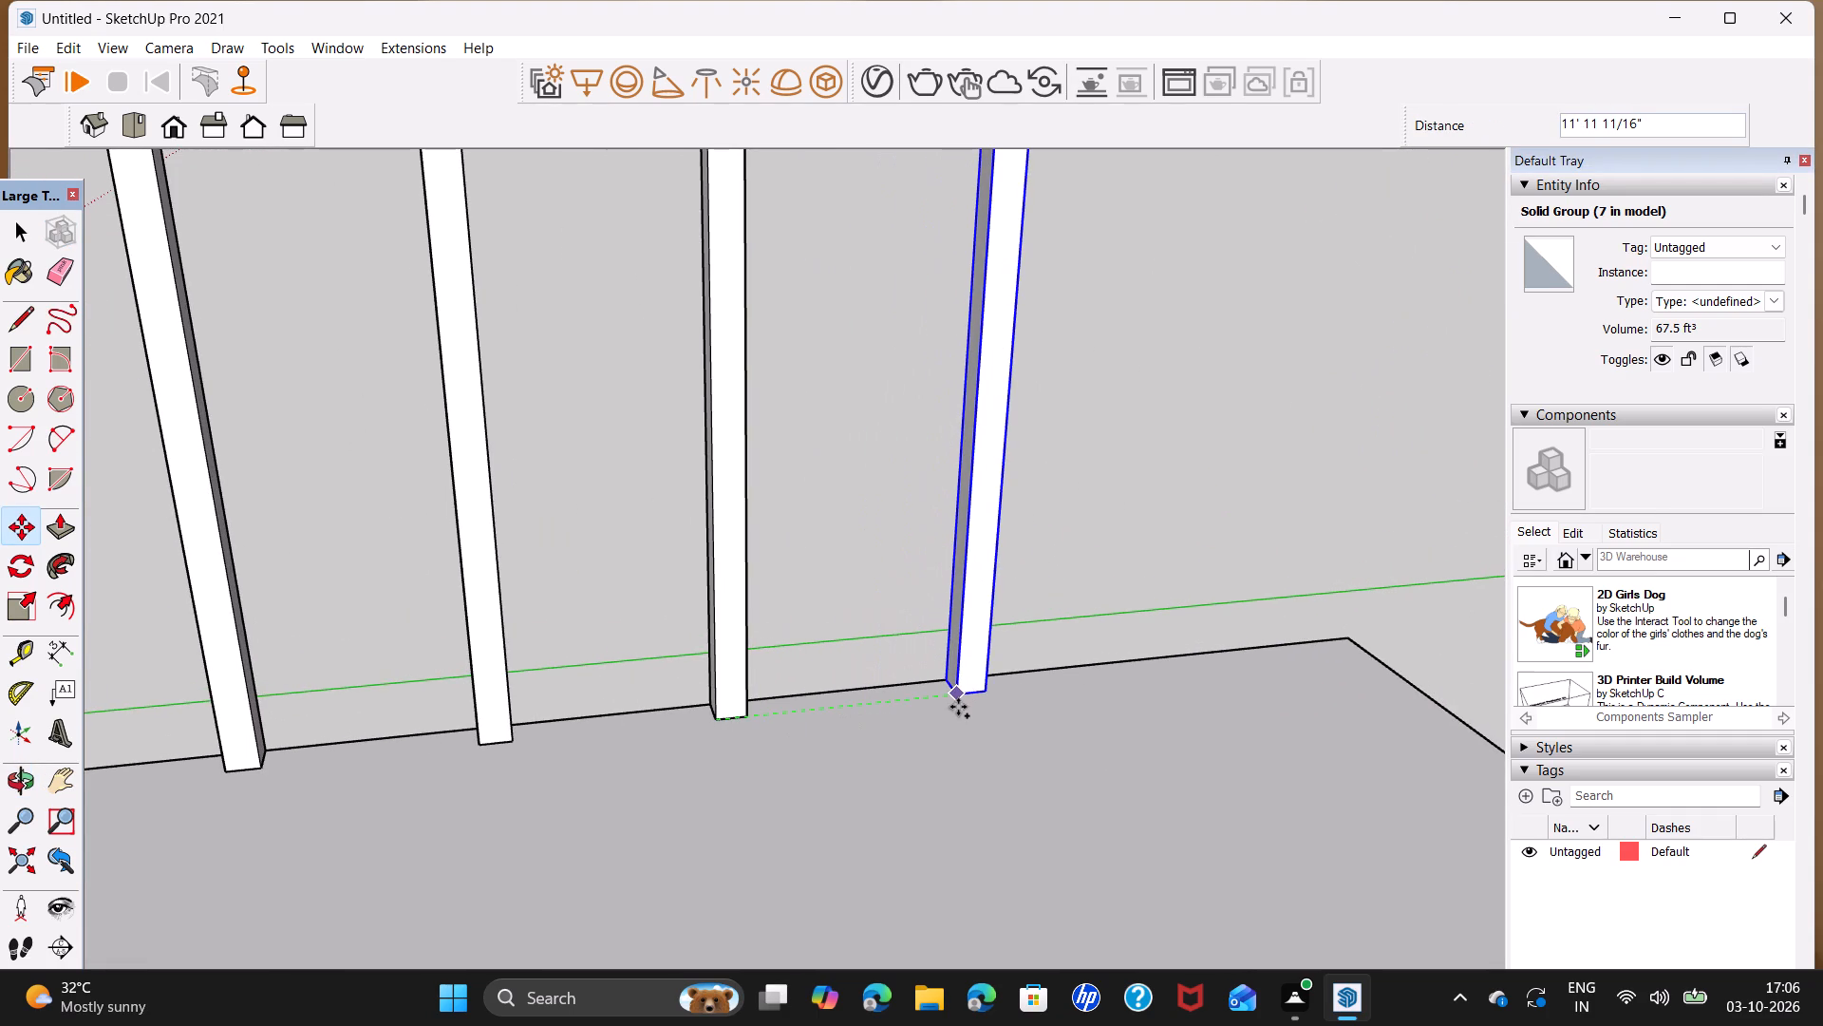
pyautogui.write("11'")
pyautogui.press('Return')
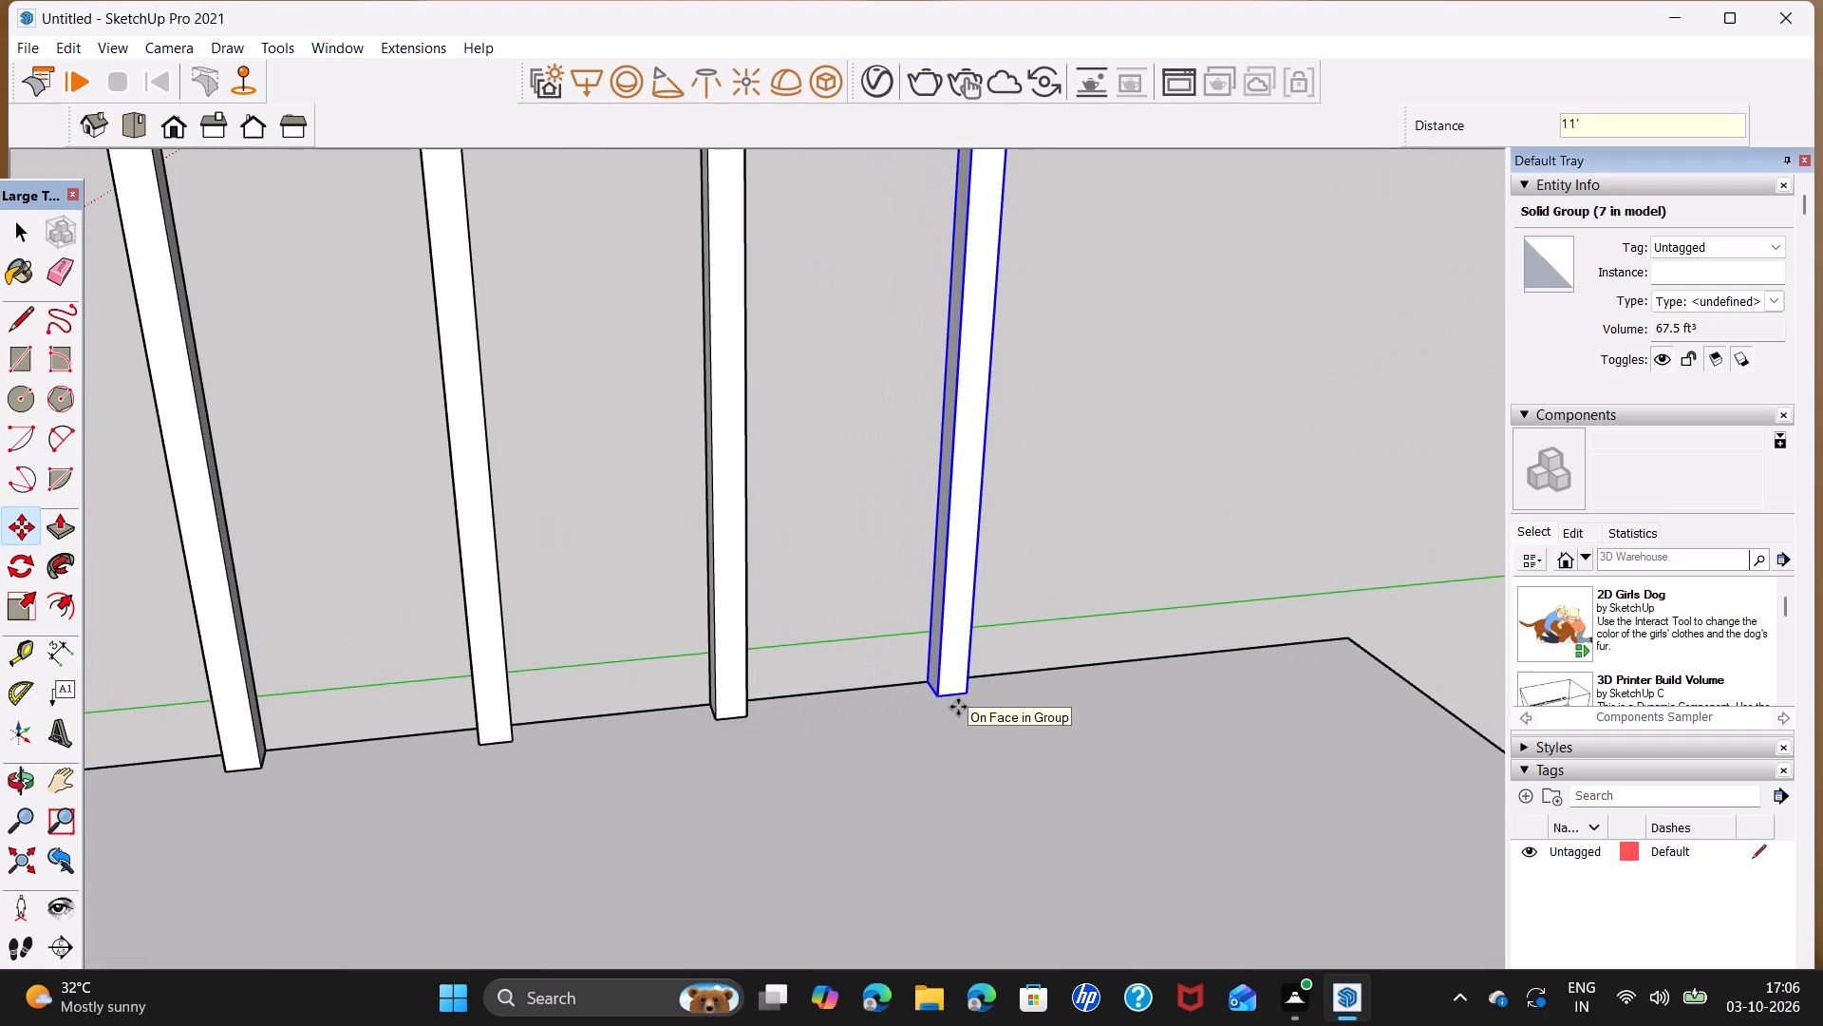
# Copy a ninth column 11' along the green axis, and place a tenth at the slab's far corner.
pyautogui.click(941, 694)
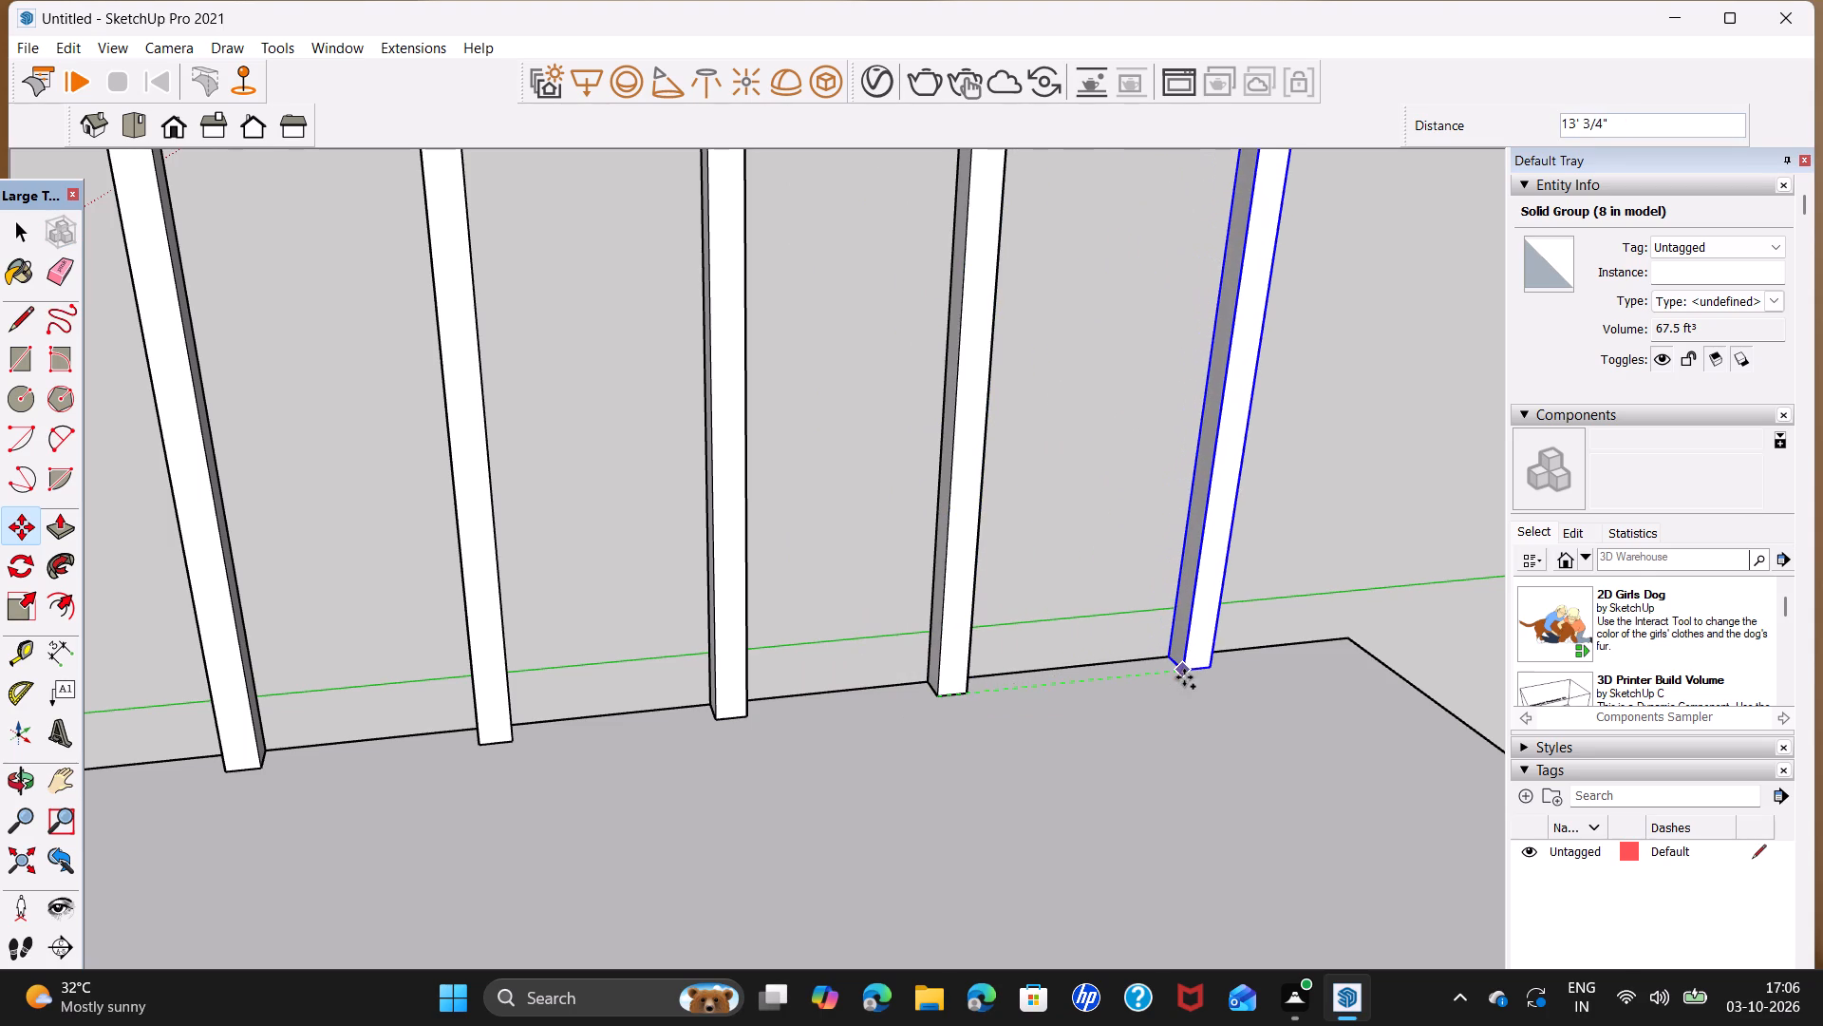
pyautogui.write("11'")
pyautogui.press('Return')
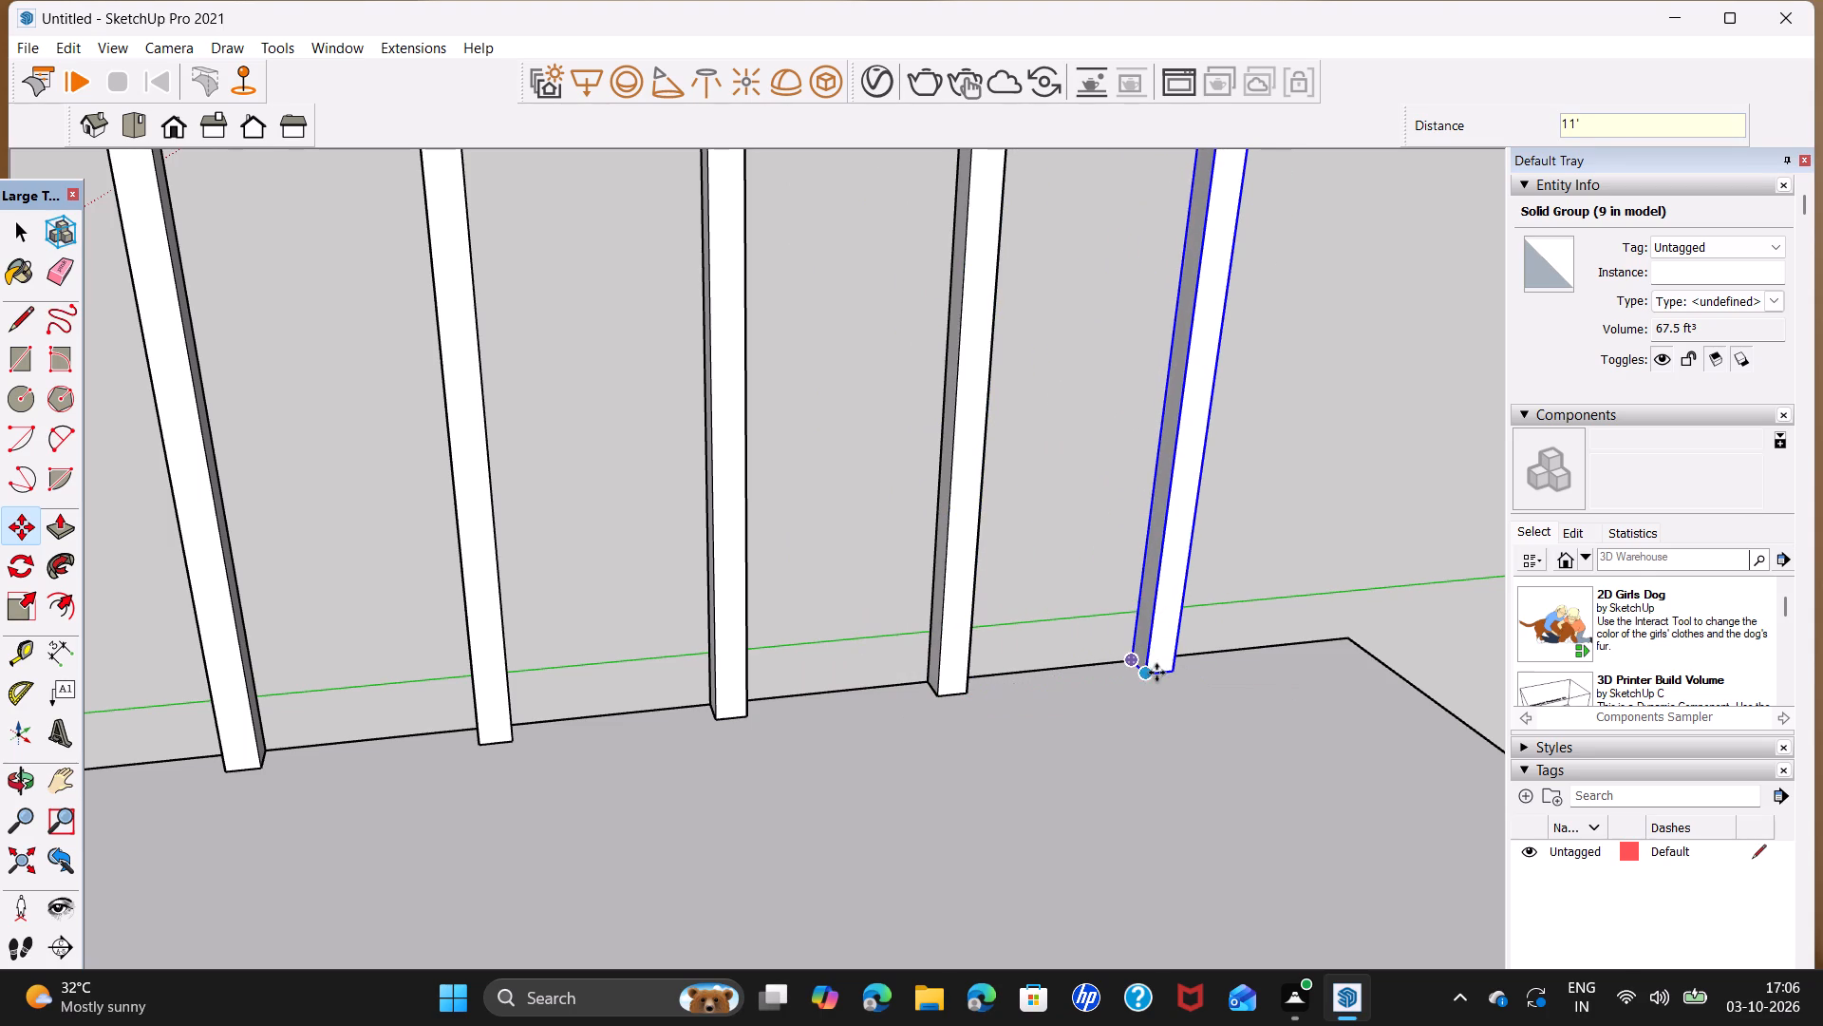
pyautogui.click(1146, 669)
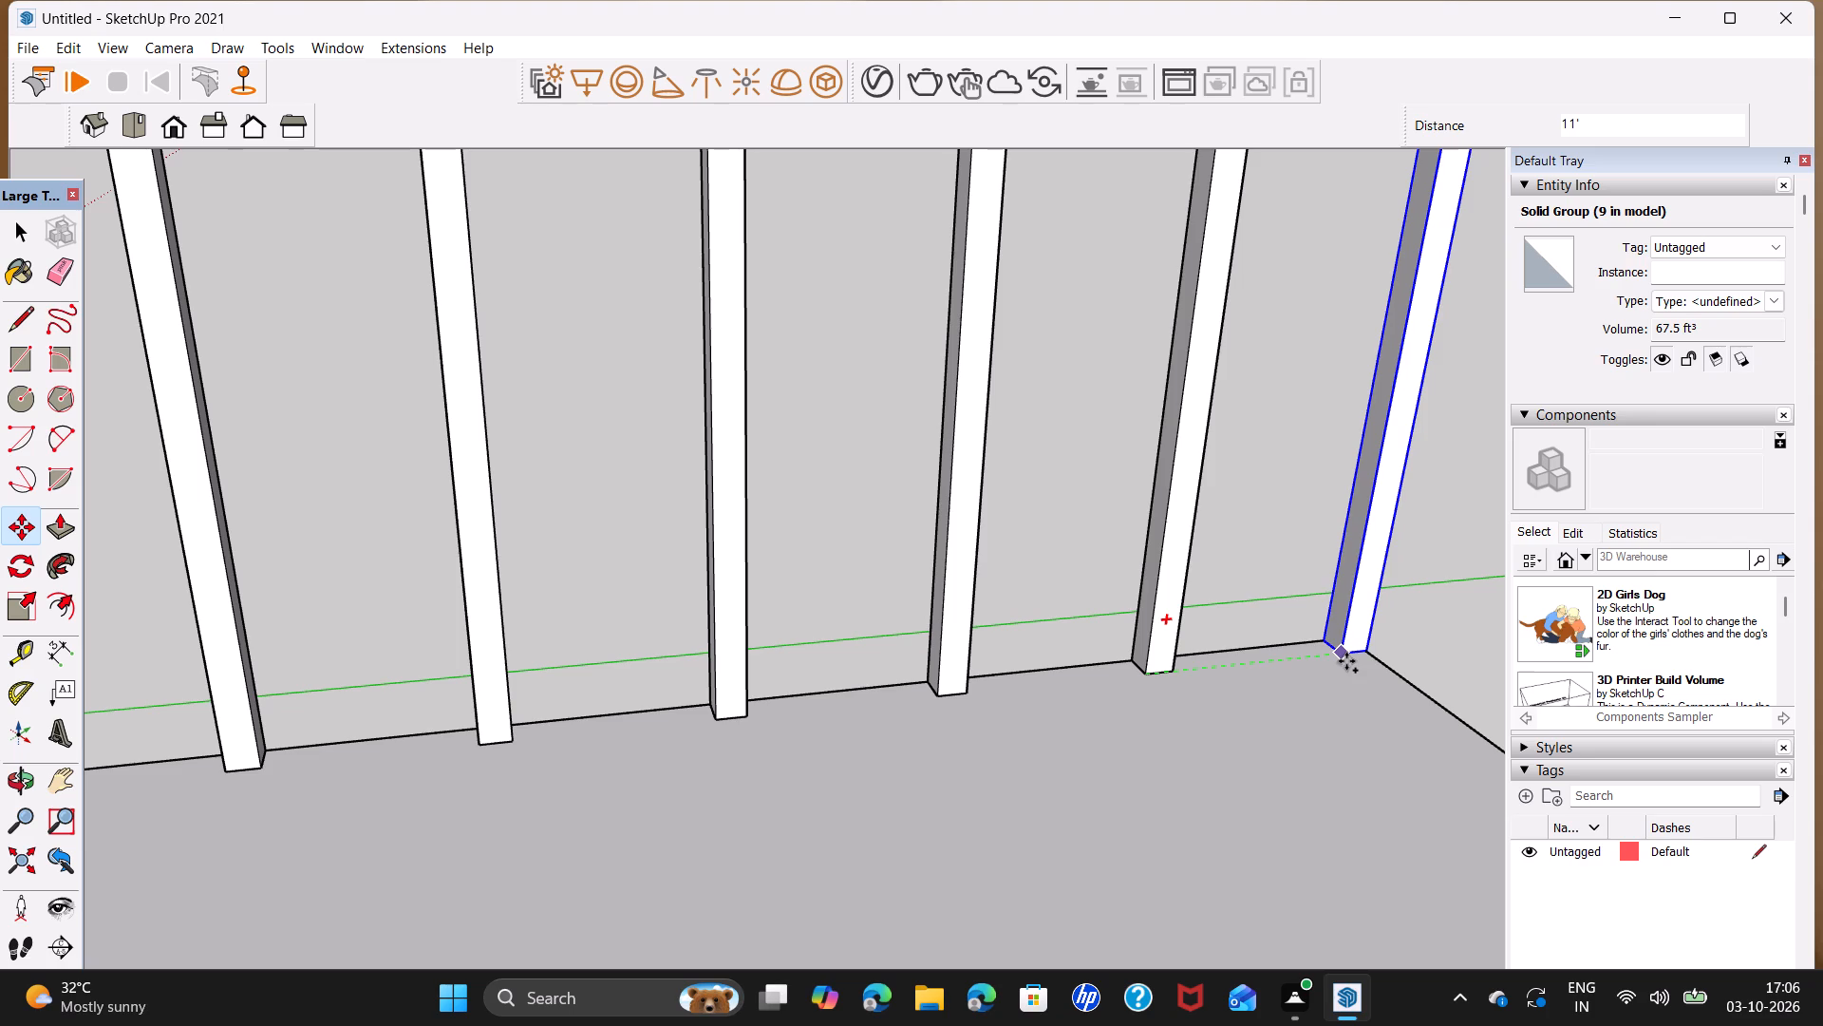
pyautogui.click(1346, 661)
pyautogui.press('space')
# Examine the whole row of columns and the slab from several angles.
pyautogui.scroll(-11, 1024, 714)
pyautogui.moveTo(751, 845); pyautogui.dragTo(1413, 686, button='middle')
pyautogui.scroll(-3, 1143, 680)
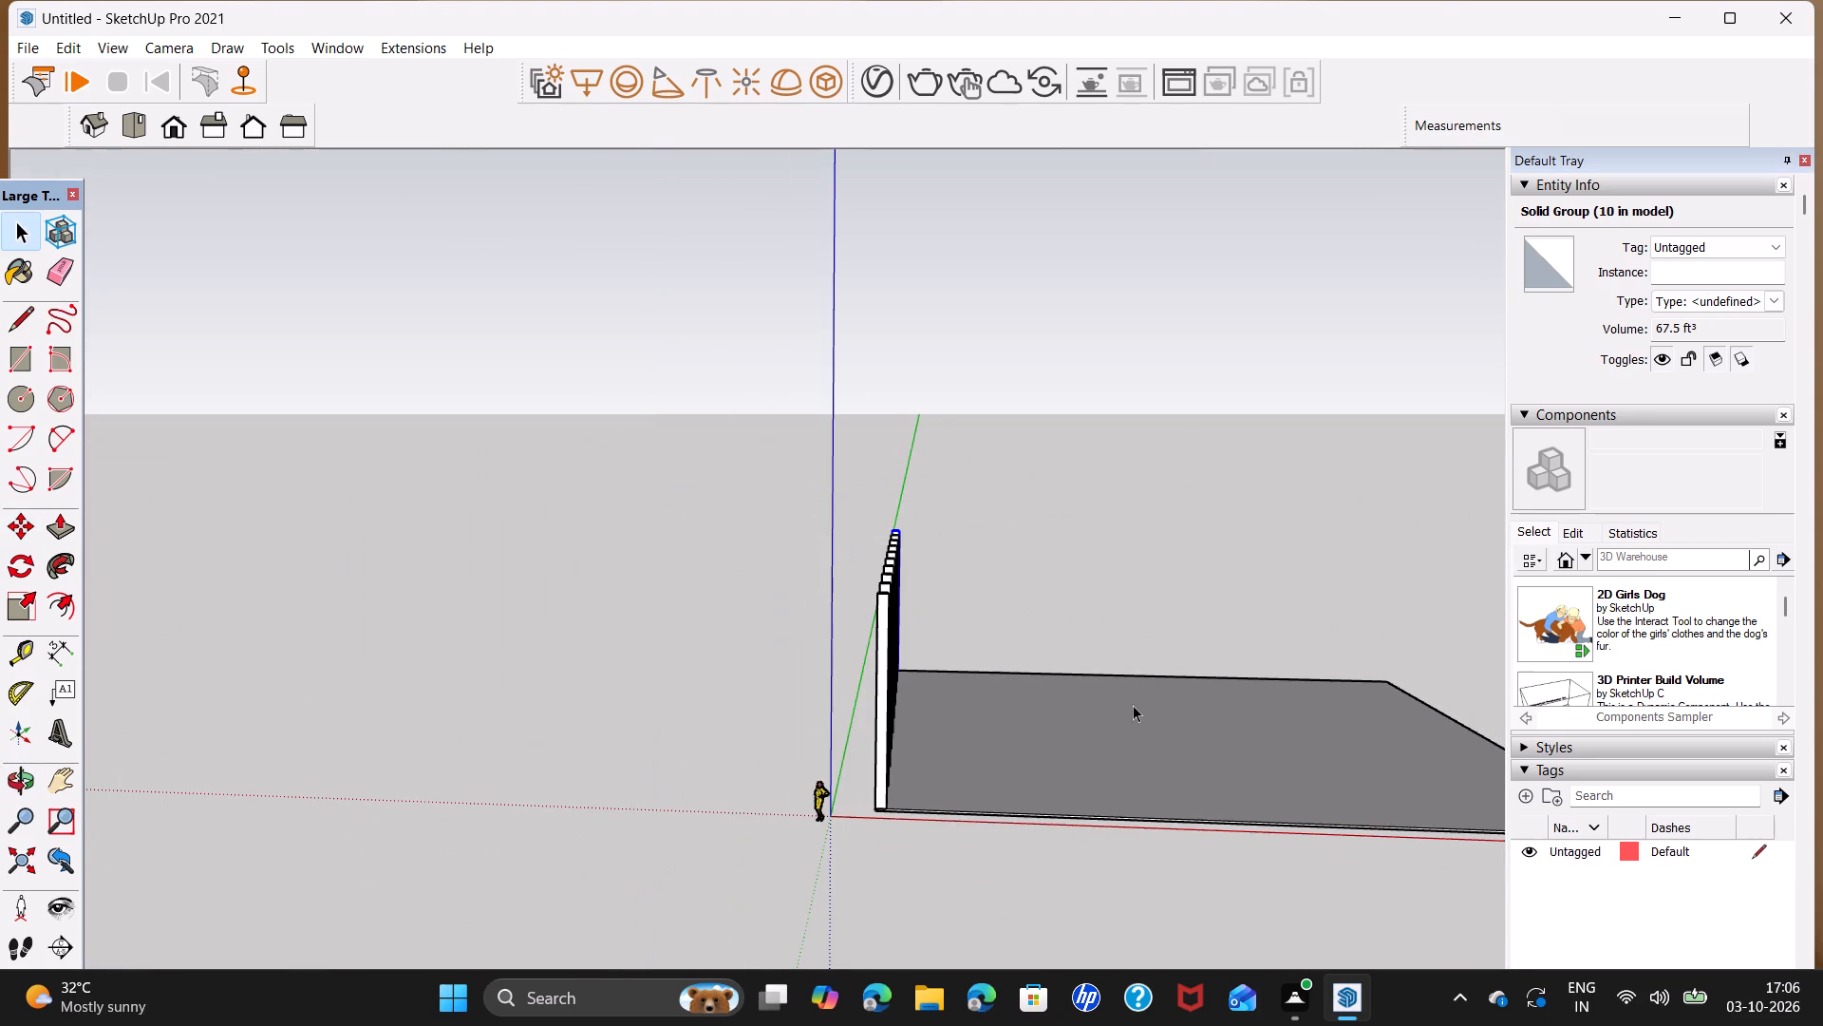
pyautogui.moveTo(1132, 705); pyautogui.dragTo(1543, 701, button='middle')
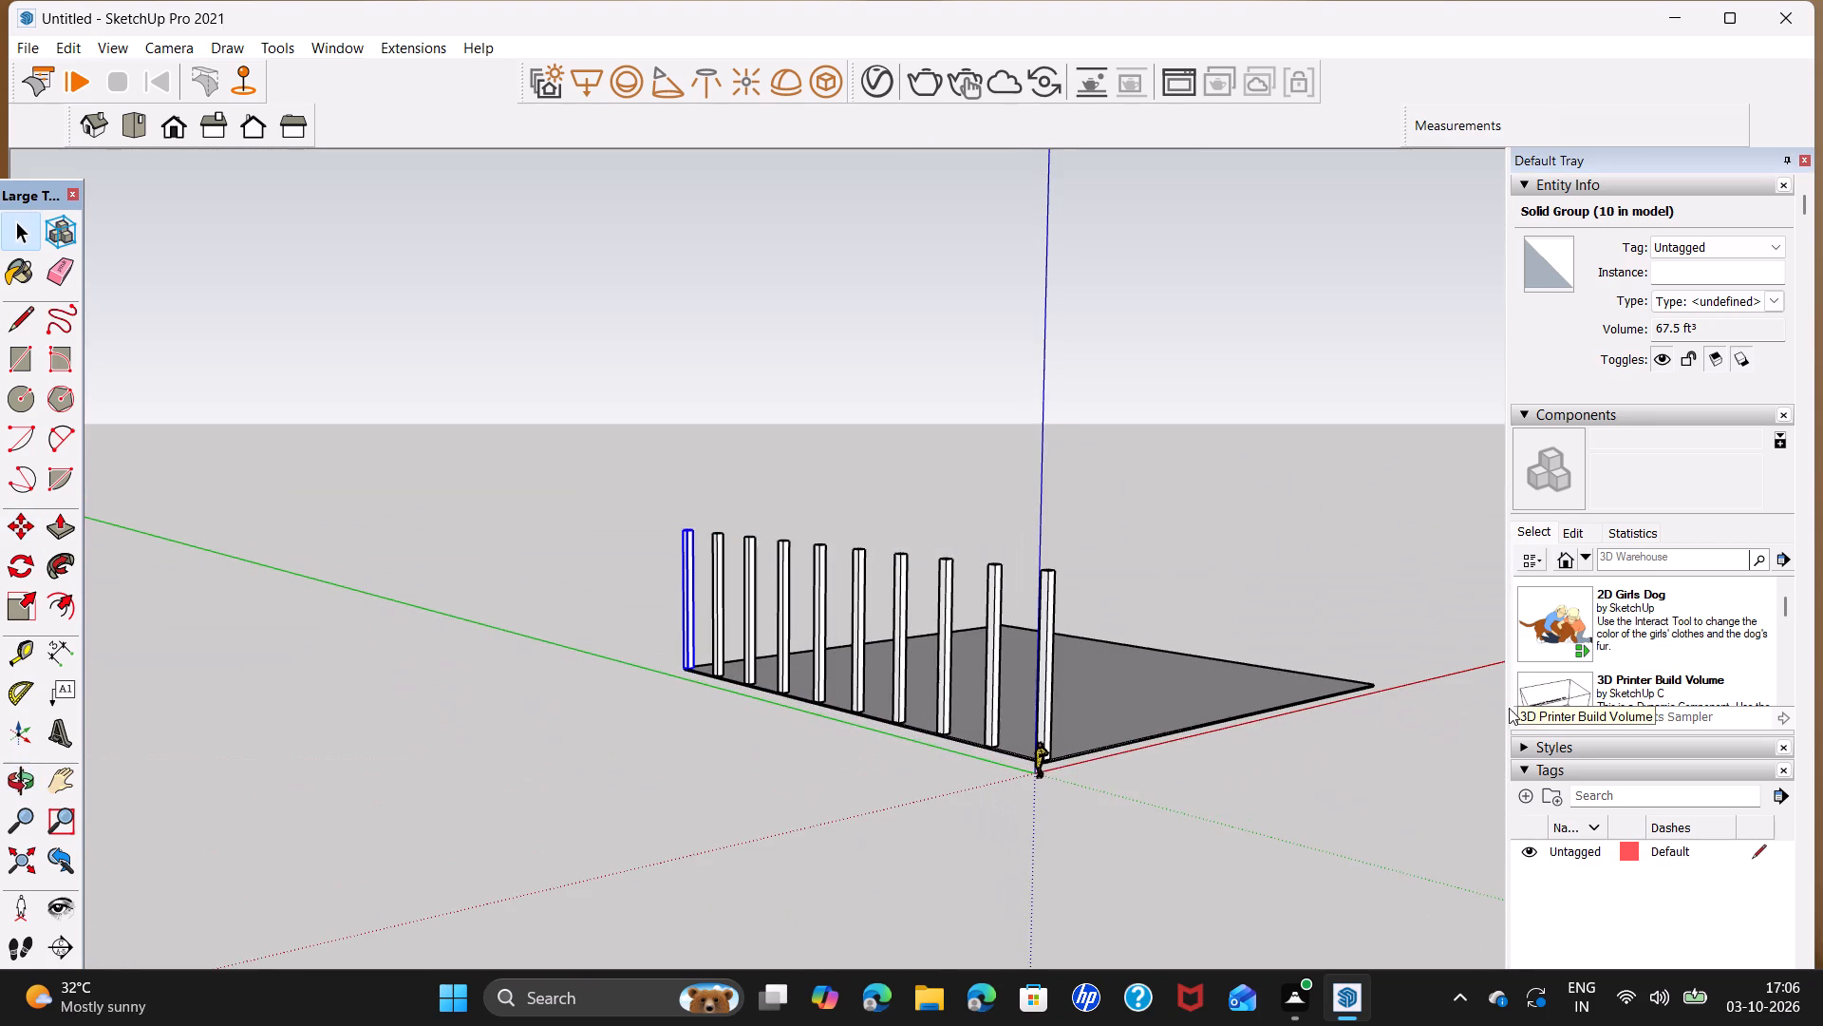
pyautogui.scroll(3, 1029, 630)
pyautogui.moveTo(1062, 606); pyautogui.dragTo(695, 960, button='middle')
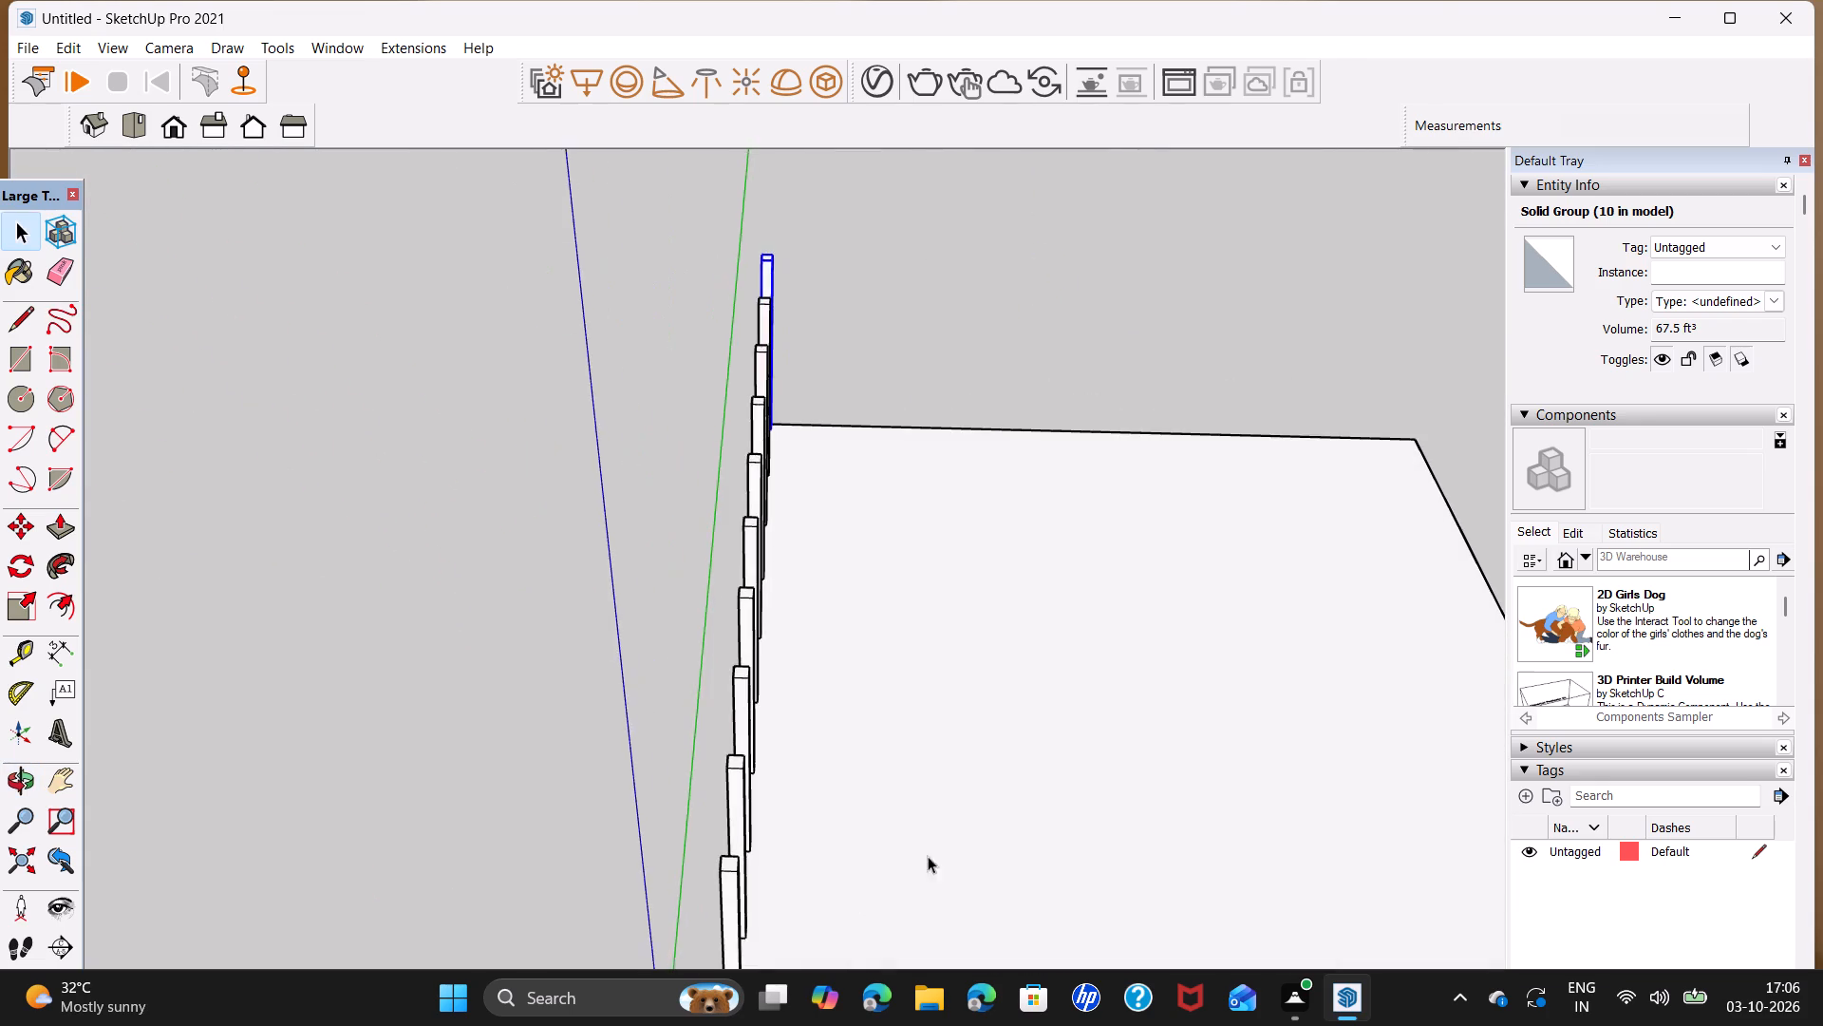
pyautogui.scroll(-6, 964, 811)
pyautogui.moveTo(1050, 831); pyautogui.dragTo(903, 454, button='middle')
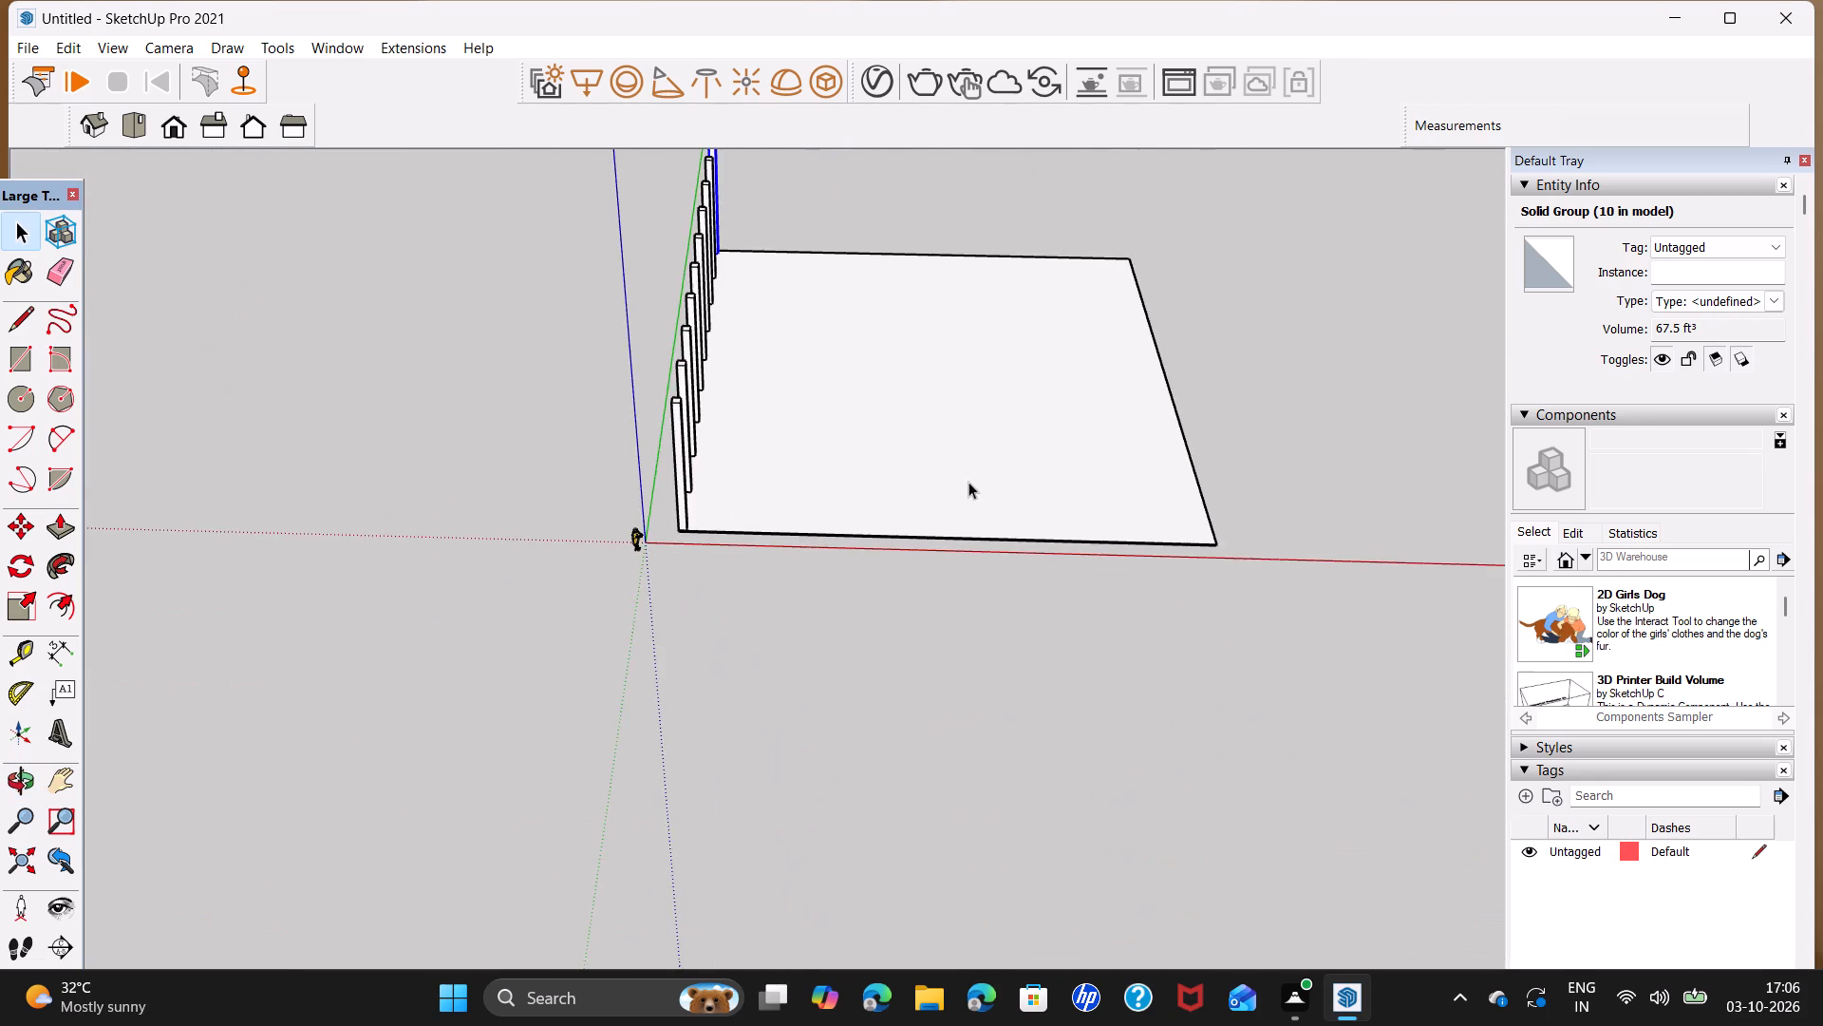
pyautogui.scroll(5, 968, 482)
pyautogui.moveTo(1115, 494); pyautogui.dragTo(710, 418, button='middle')
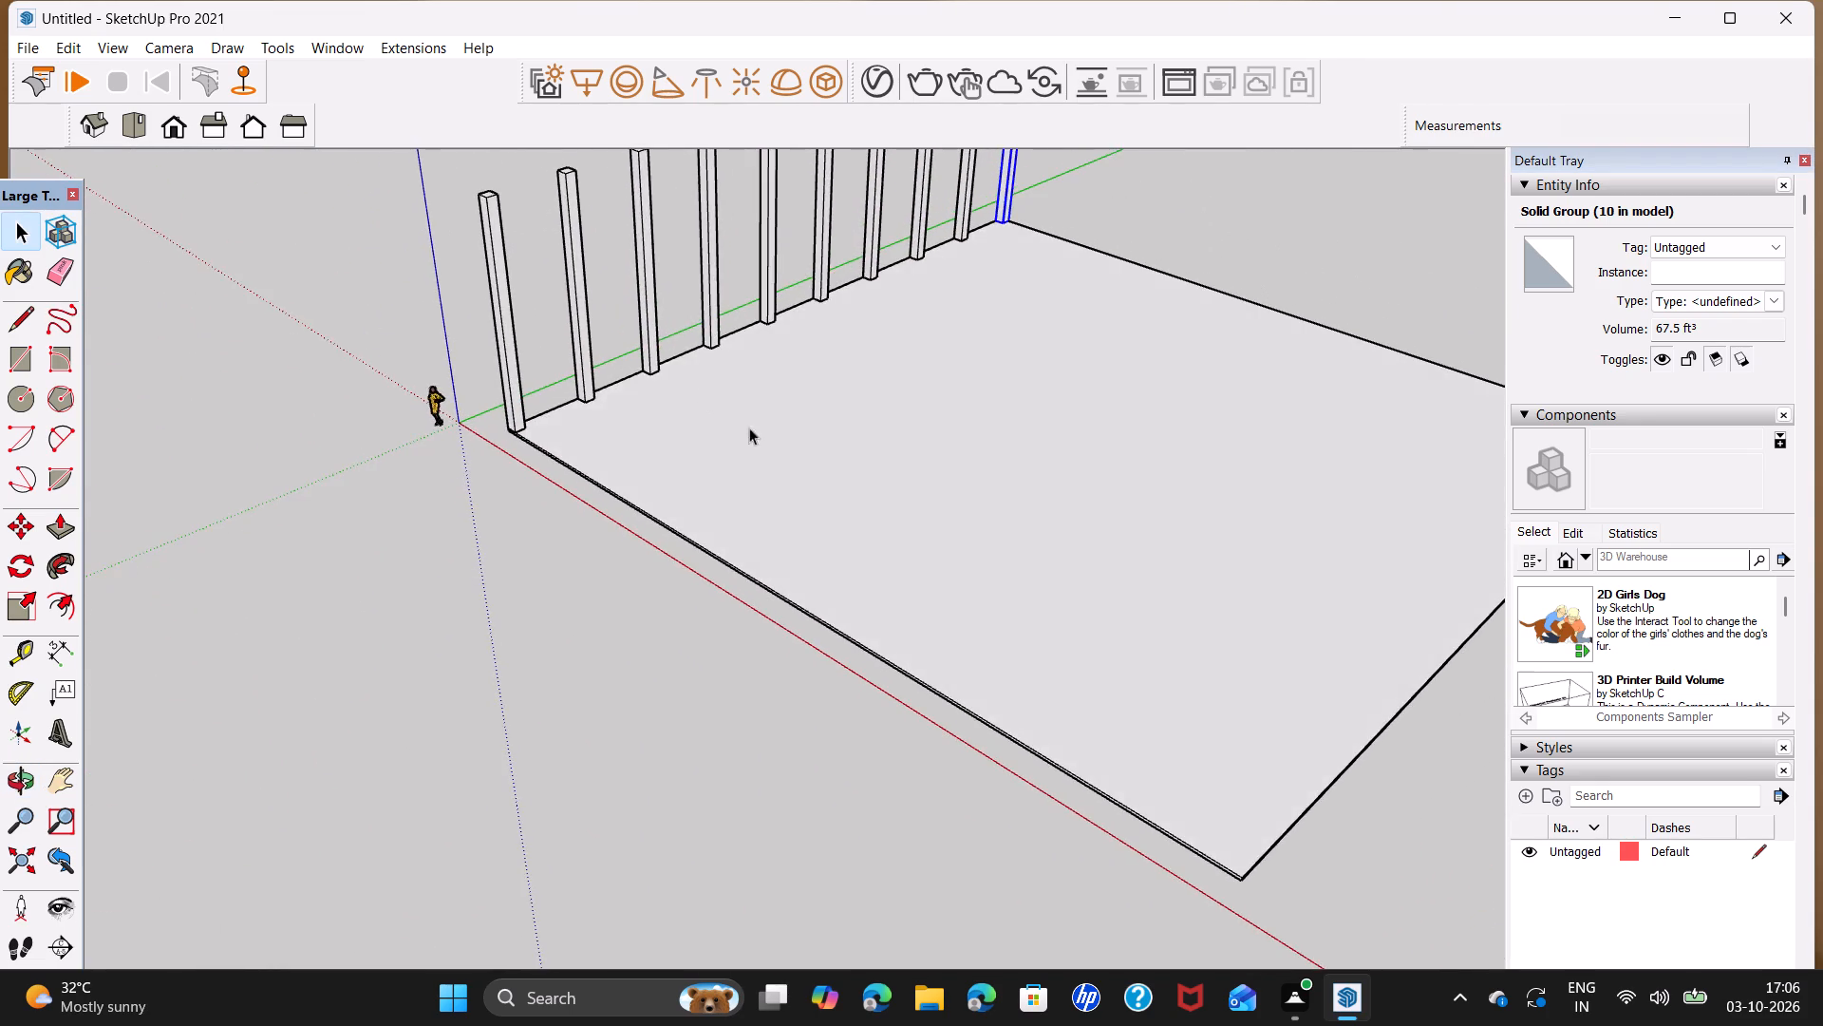
pyautogui.scroll(-4, 776, 441)
pyautogui.moveTo(937, 602); pyautogui.dragTo(1373, 541, button='middle')
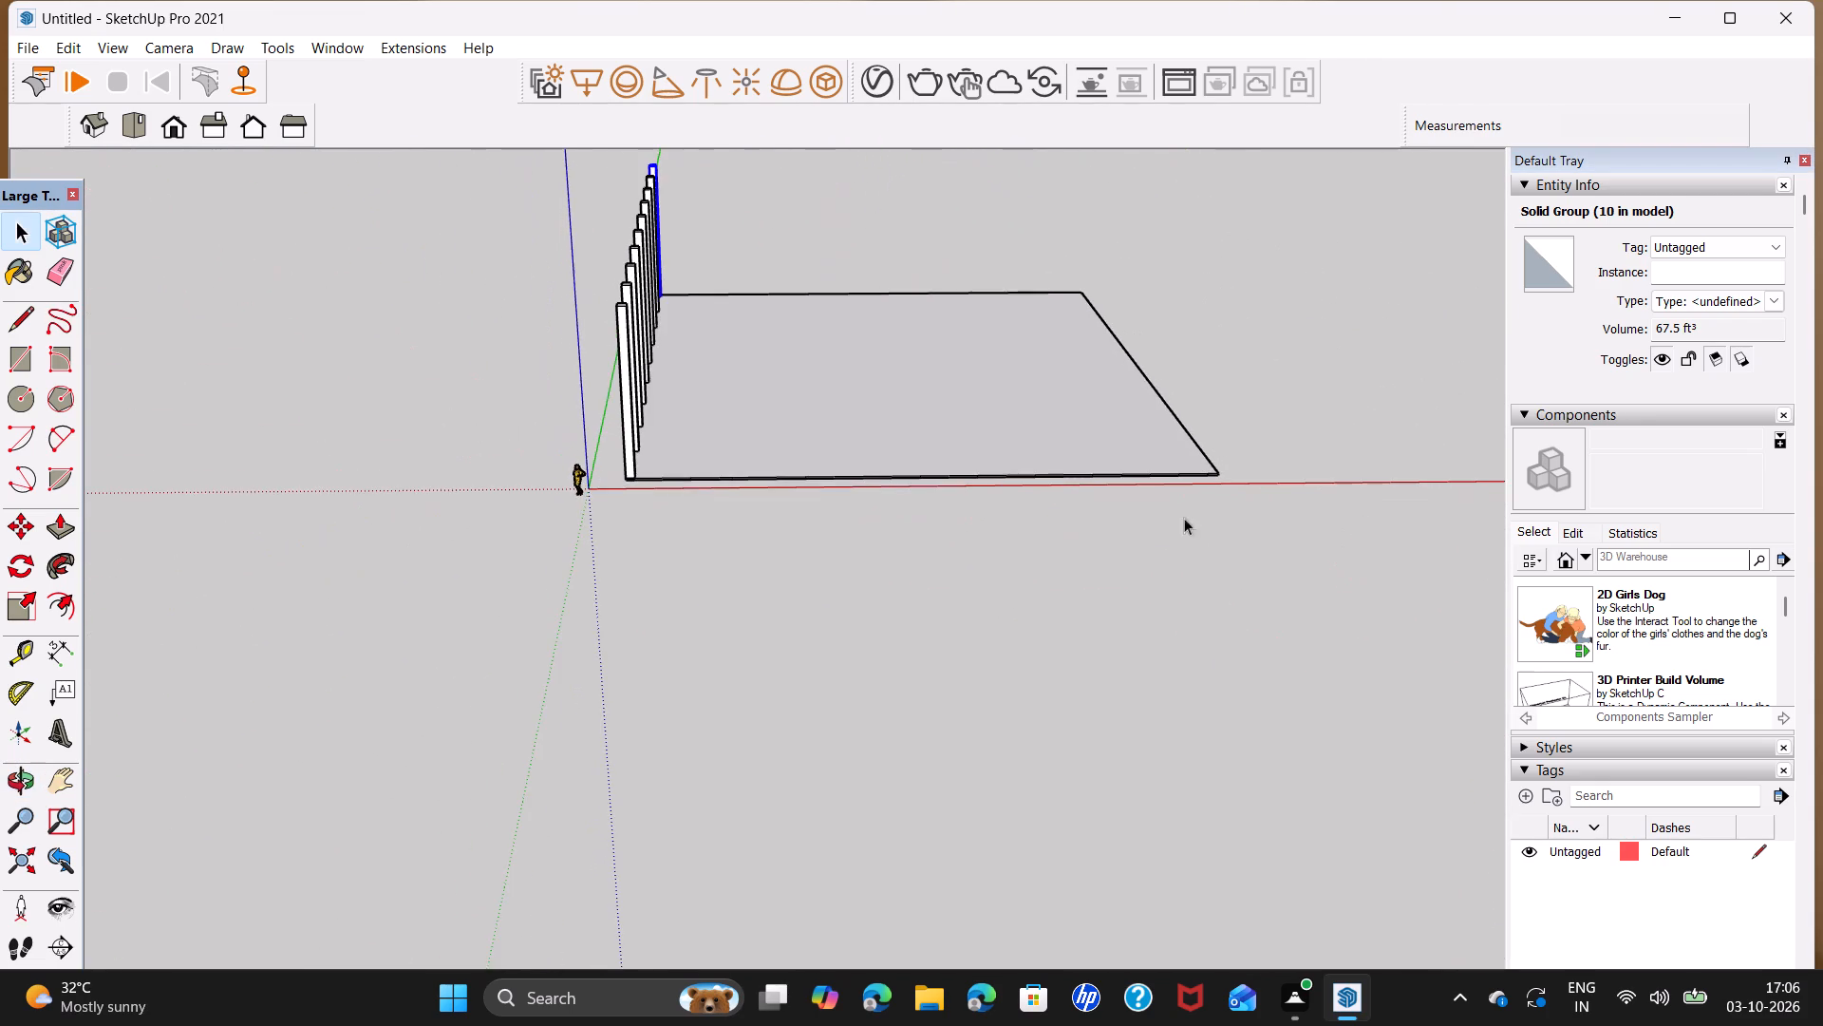
# Open the group of the first column, nearest the origin, and push its top face down 10'.
pyautogui.scroll(6, 573, 269)
pyautogui.moveTo(654, 352); pyautogui.dragTo(712, 563, button='middle')
pyautogui.scroll(3, 697, 558)
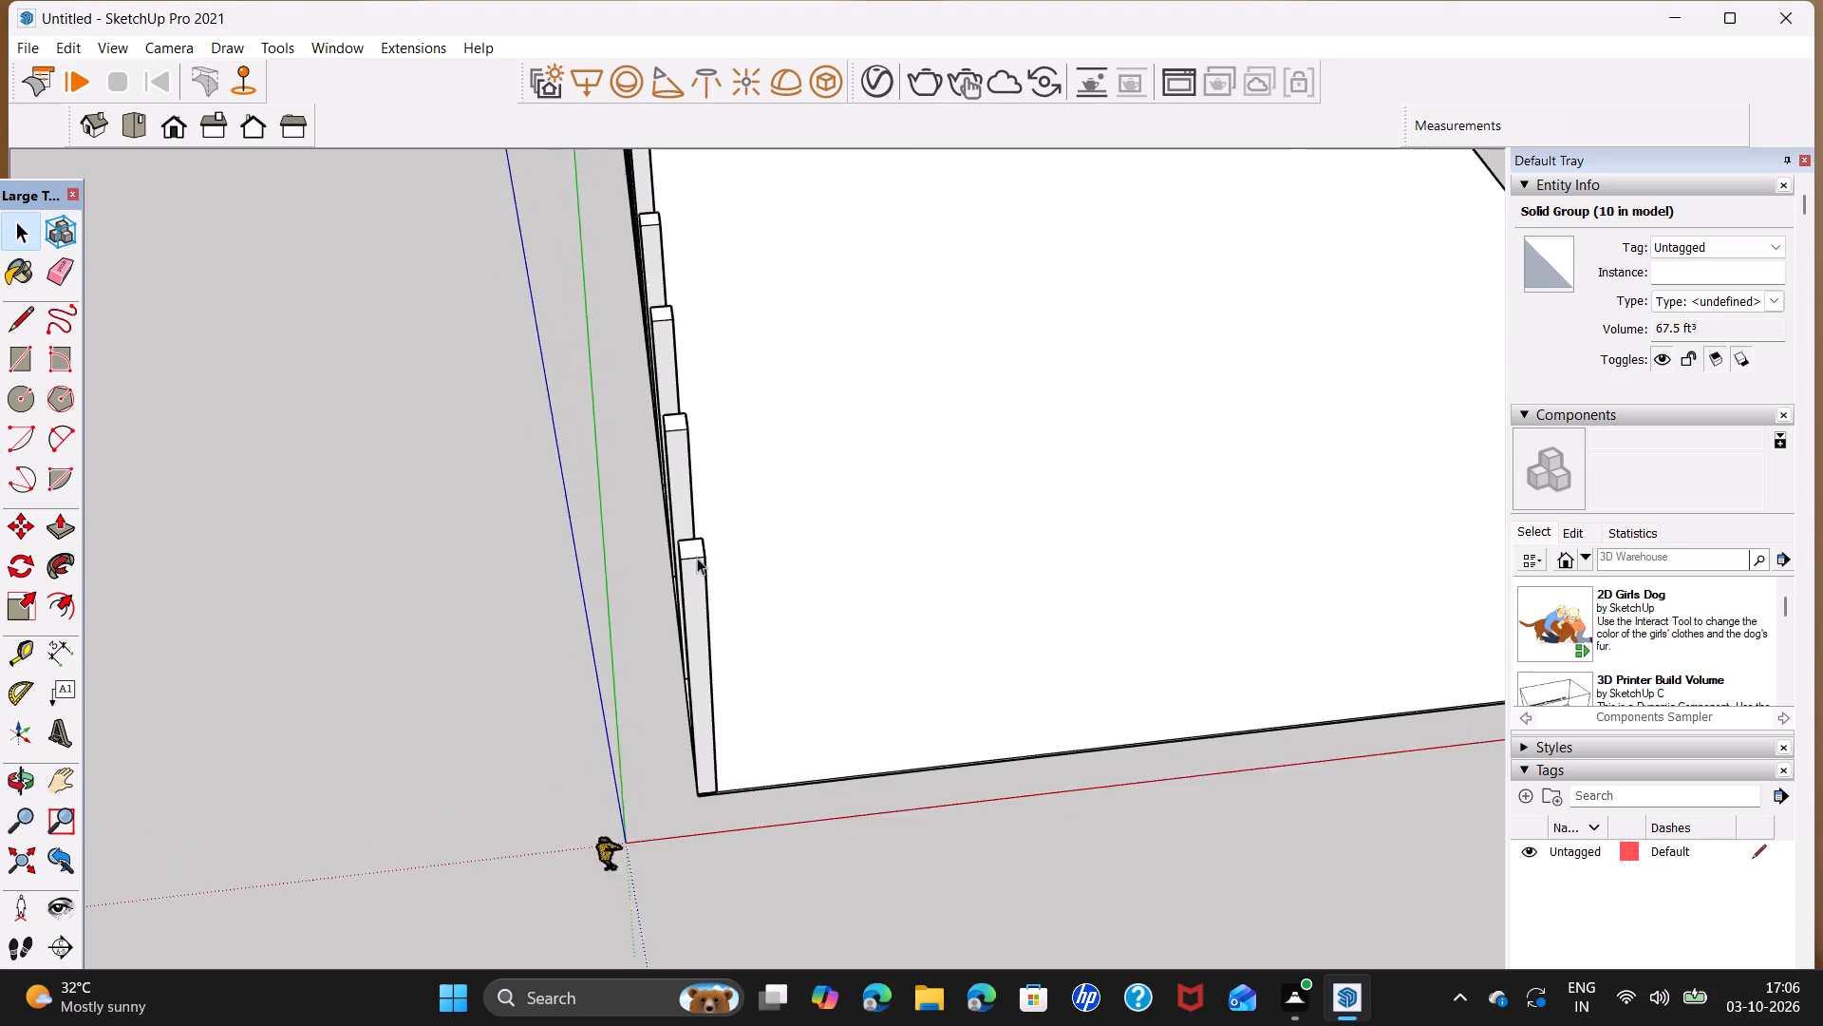
pyautogui.scroll(1, 697, 558)
pyautogui.tripleClick(700, 545)
pyautogui.click(685, 549)
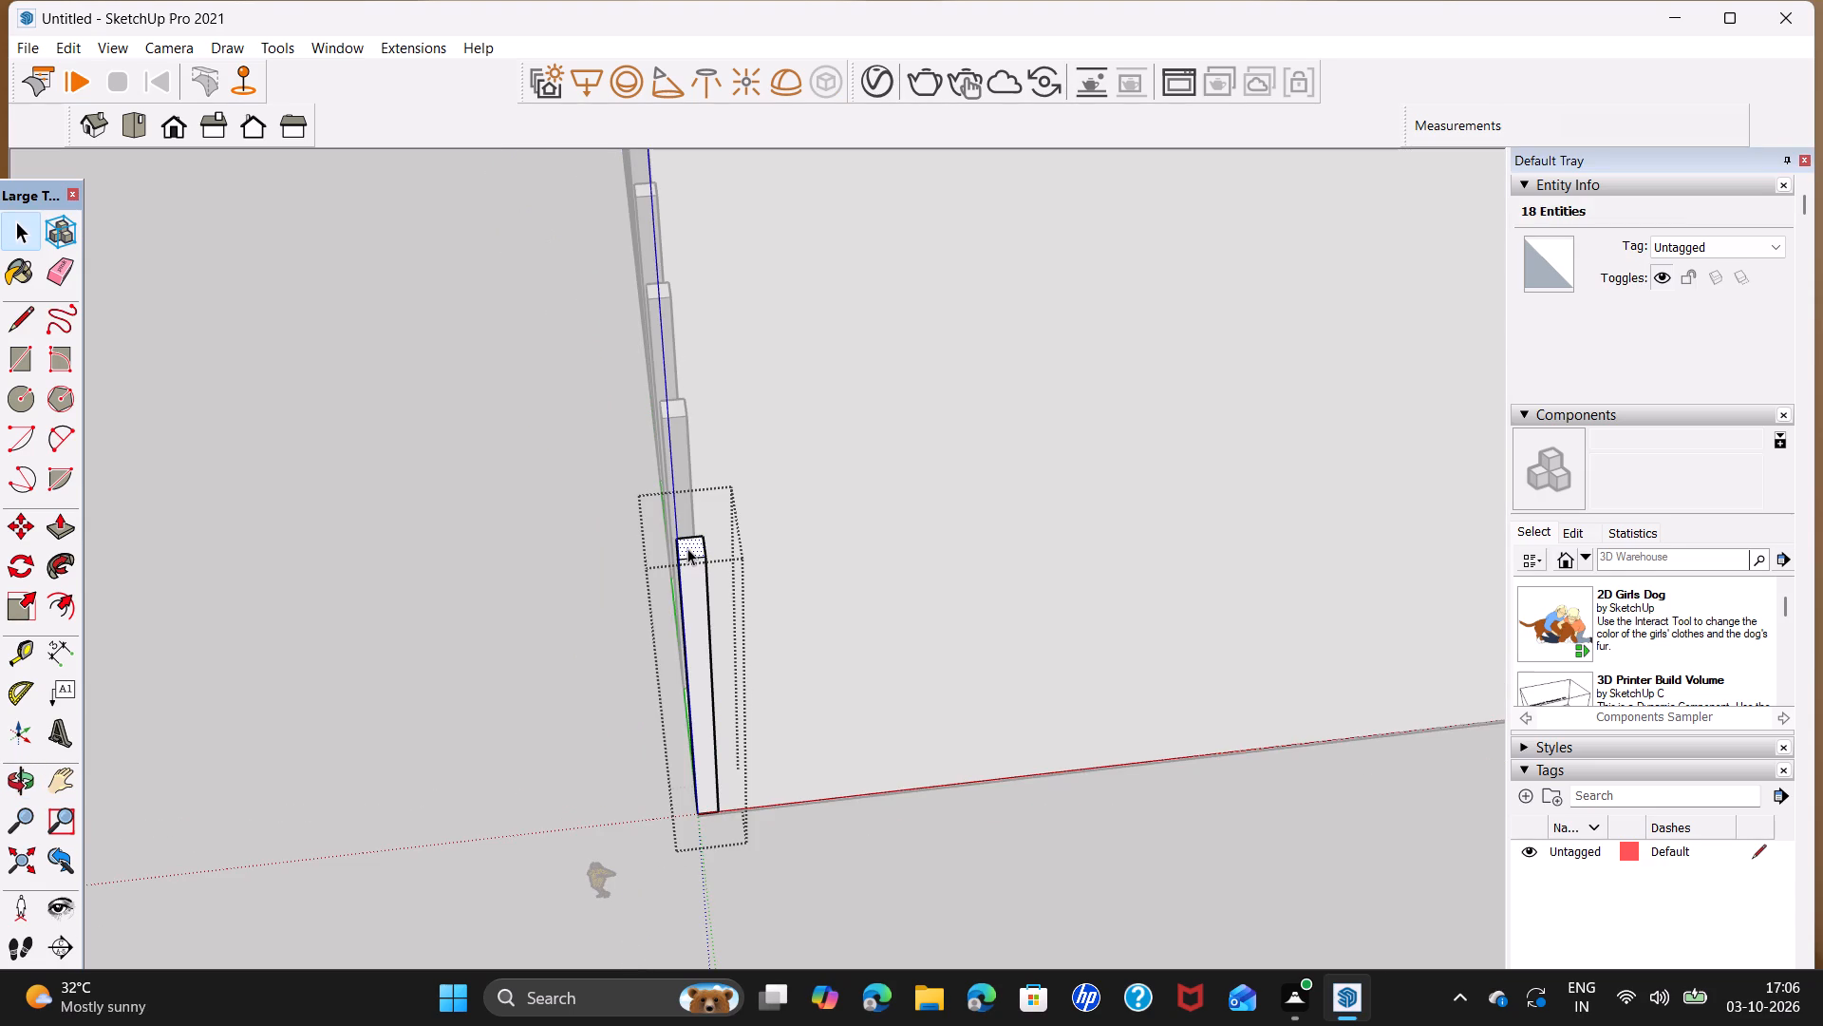
pyautogui.press('p')
pyautogui.click(687, 548)
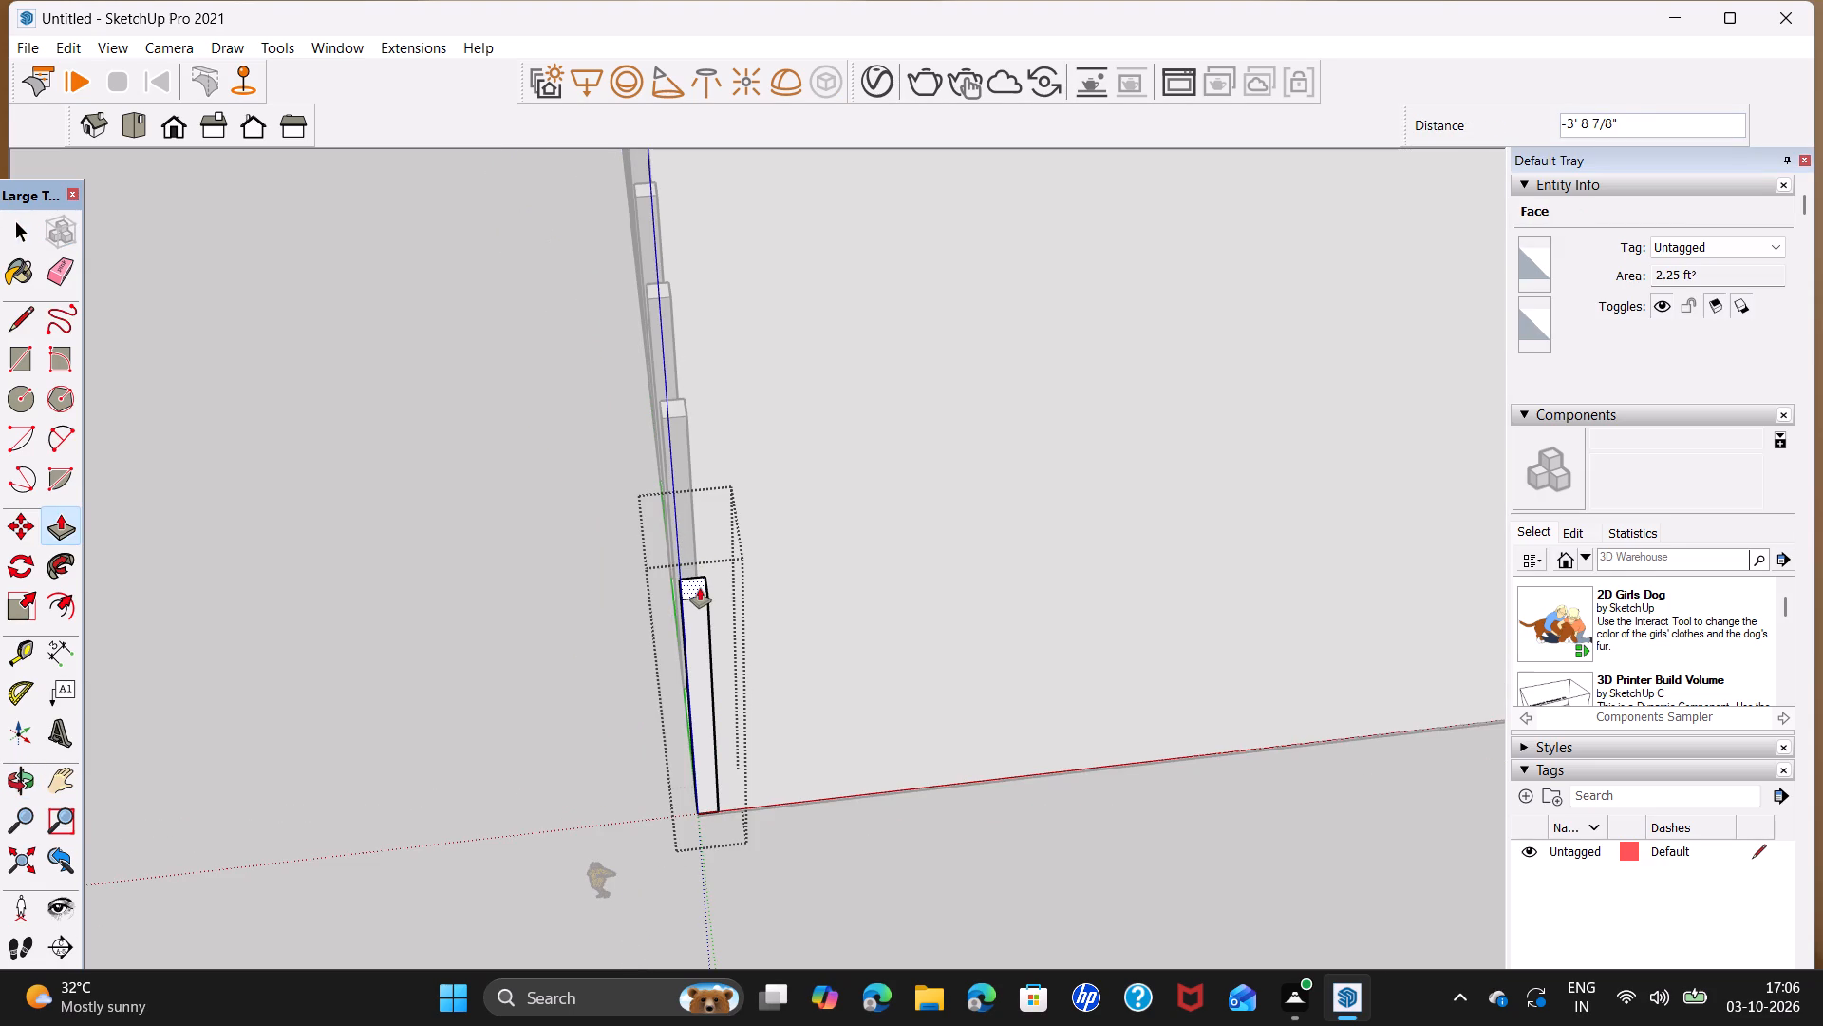
pyautogui.write("10'")
pyautogui.press('Return')
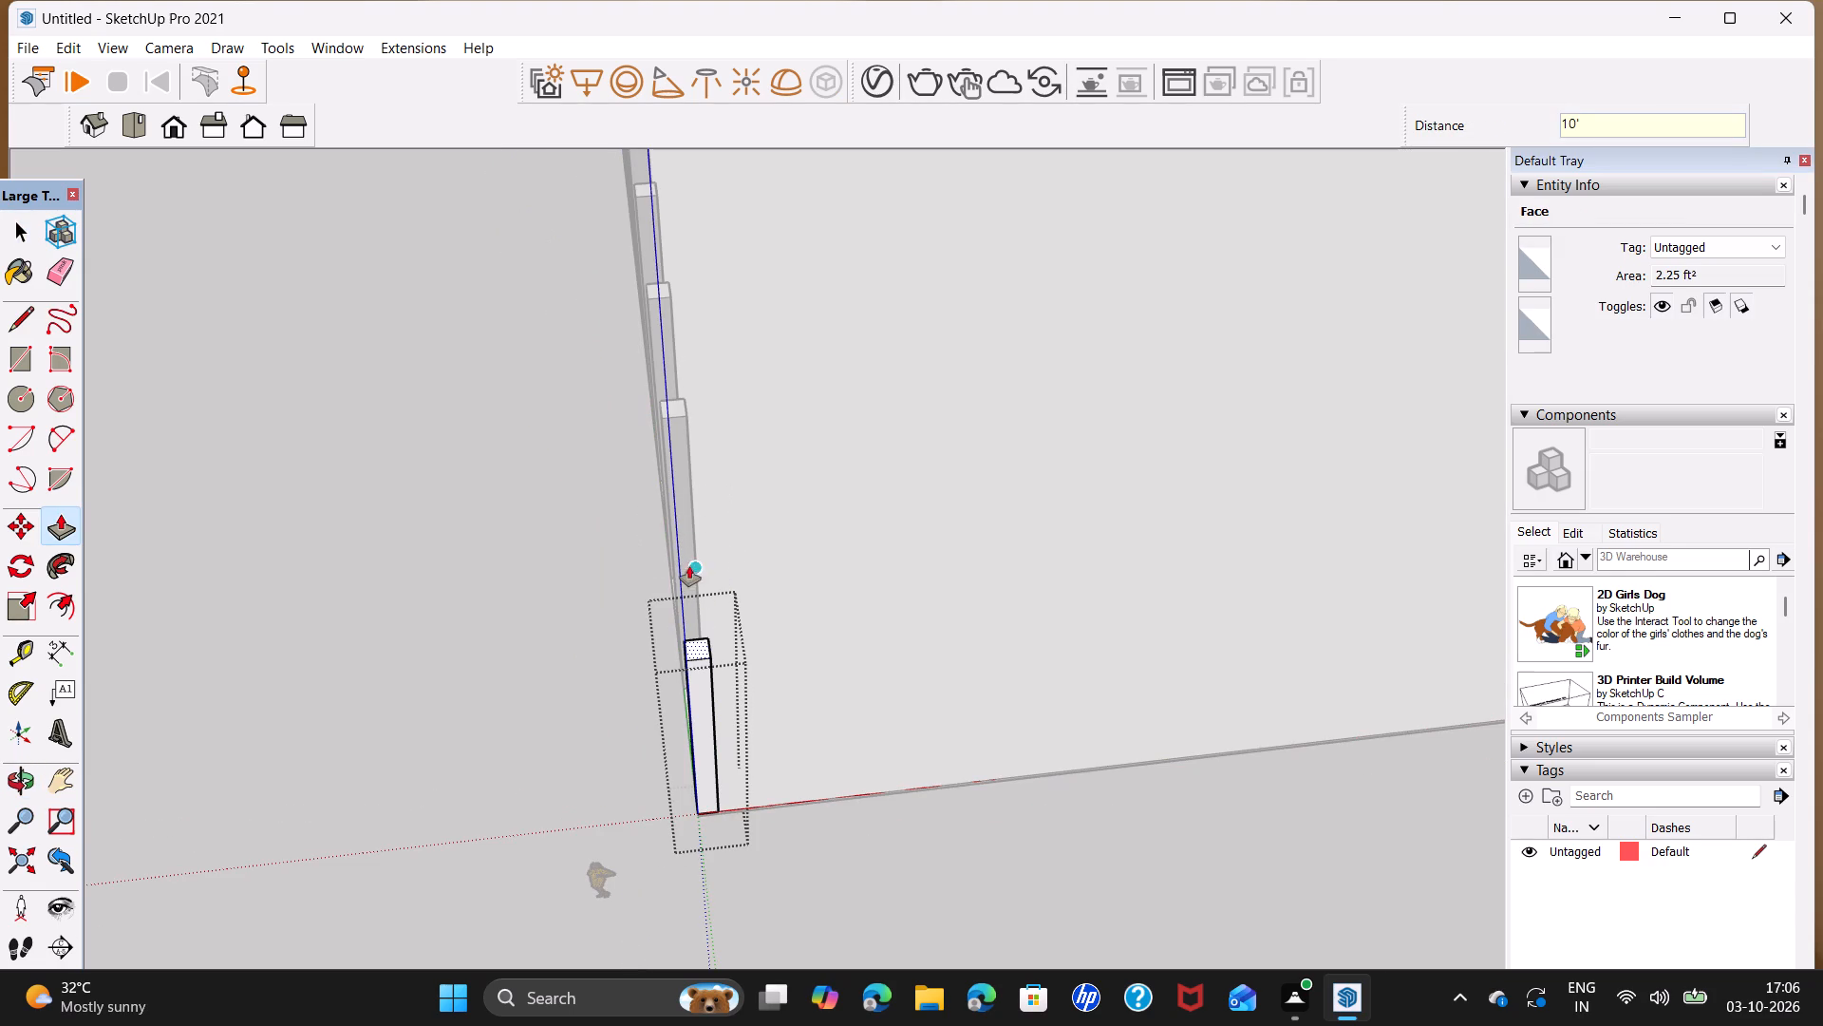
# Open the second column's group and lower its top face with Push/Pull by the same 10'.
pyautogui.press('space')
pyautogui.click(671, 414)
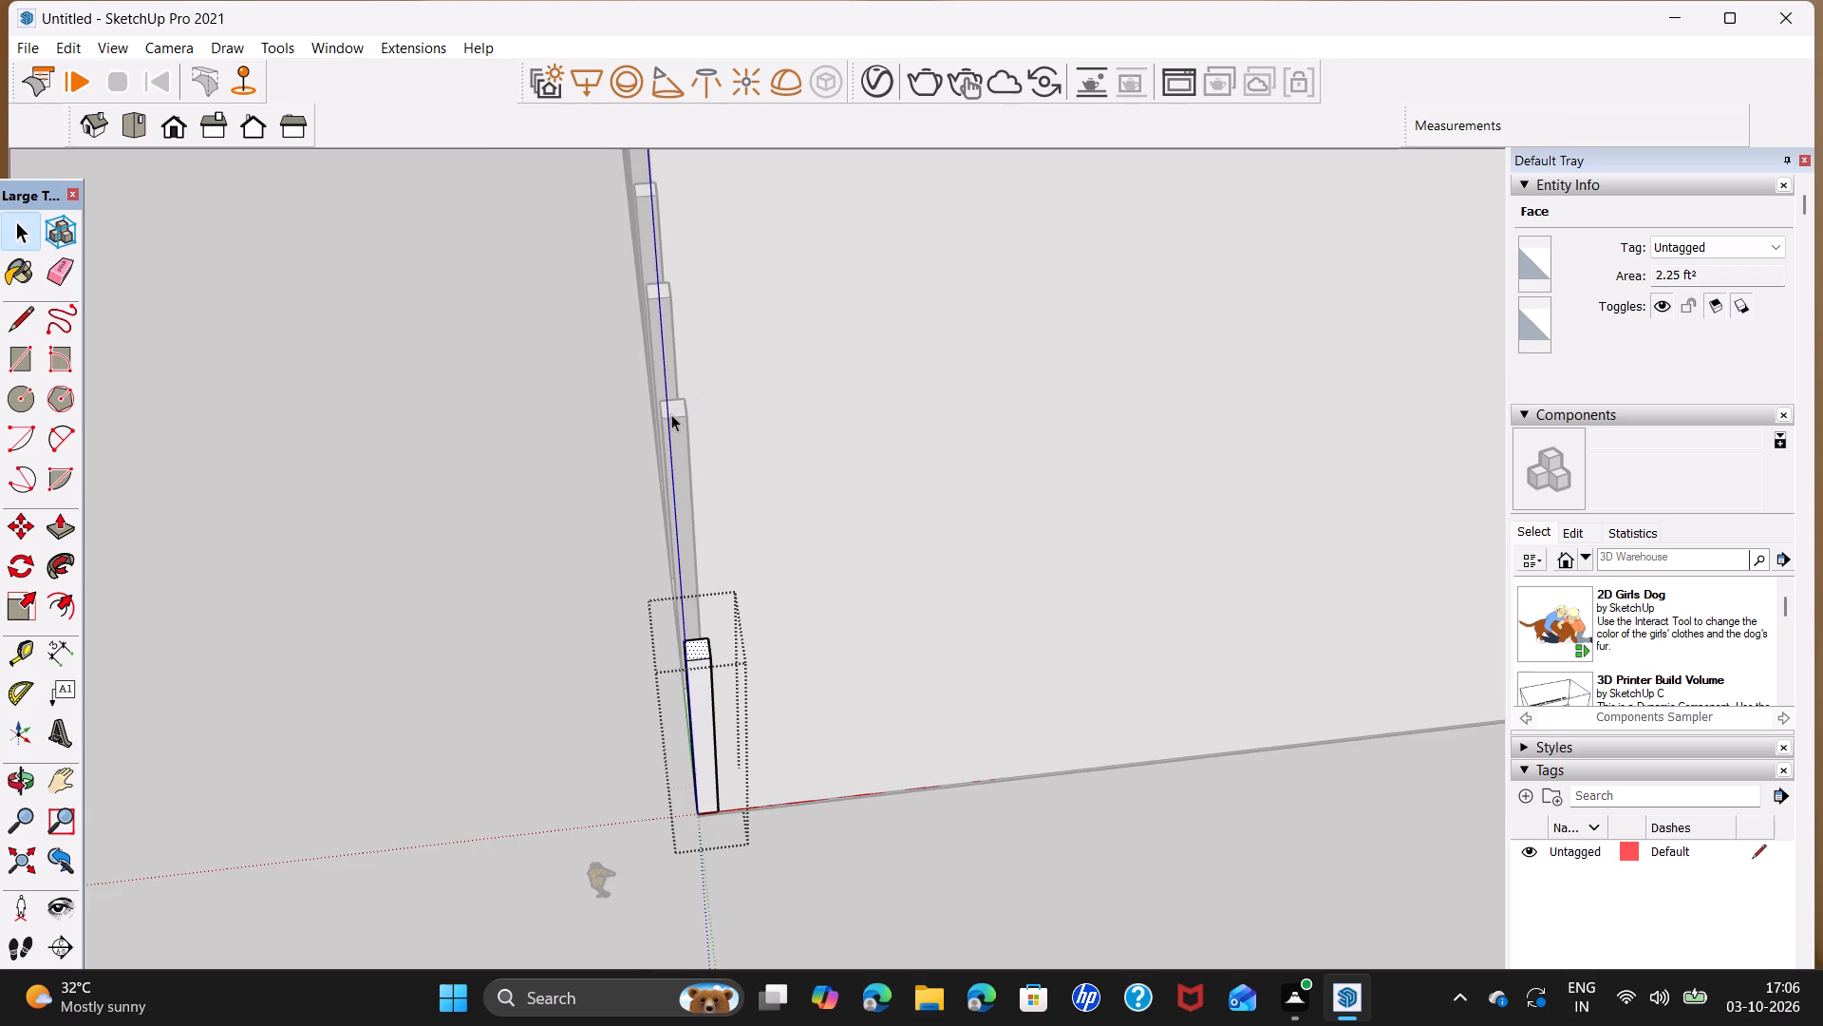
pyautogui.click(671, 414)
pyautogui.click(679, 399)
pyautogui.doubleClick(677, 408)
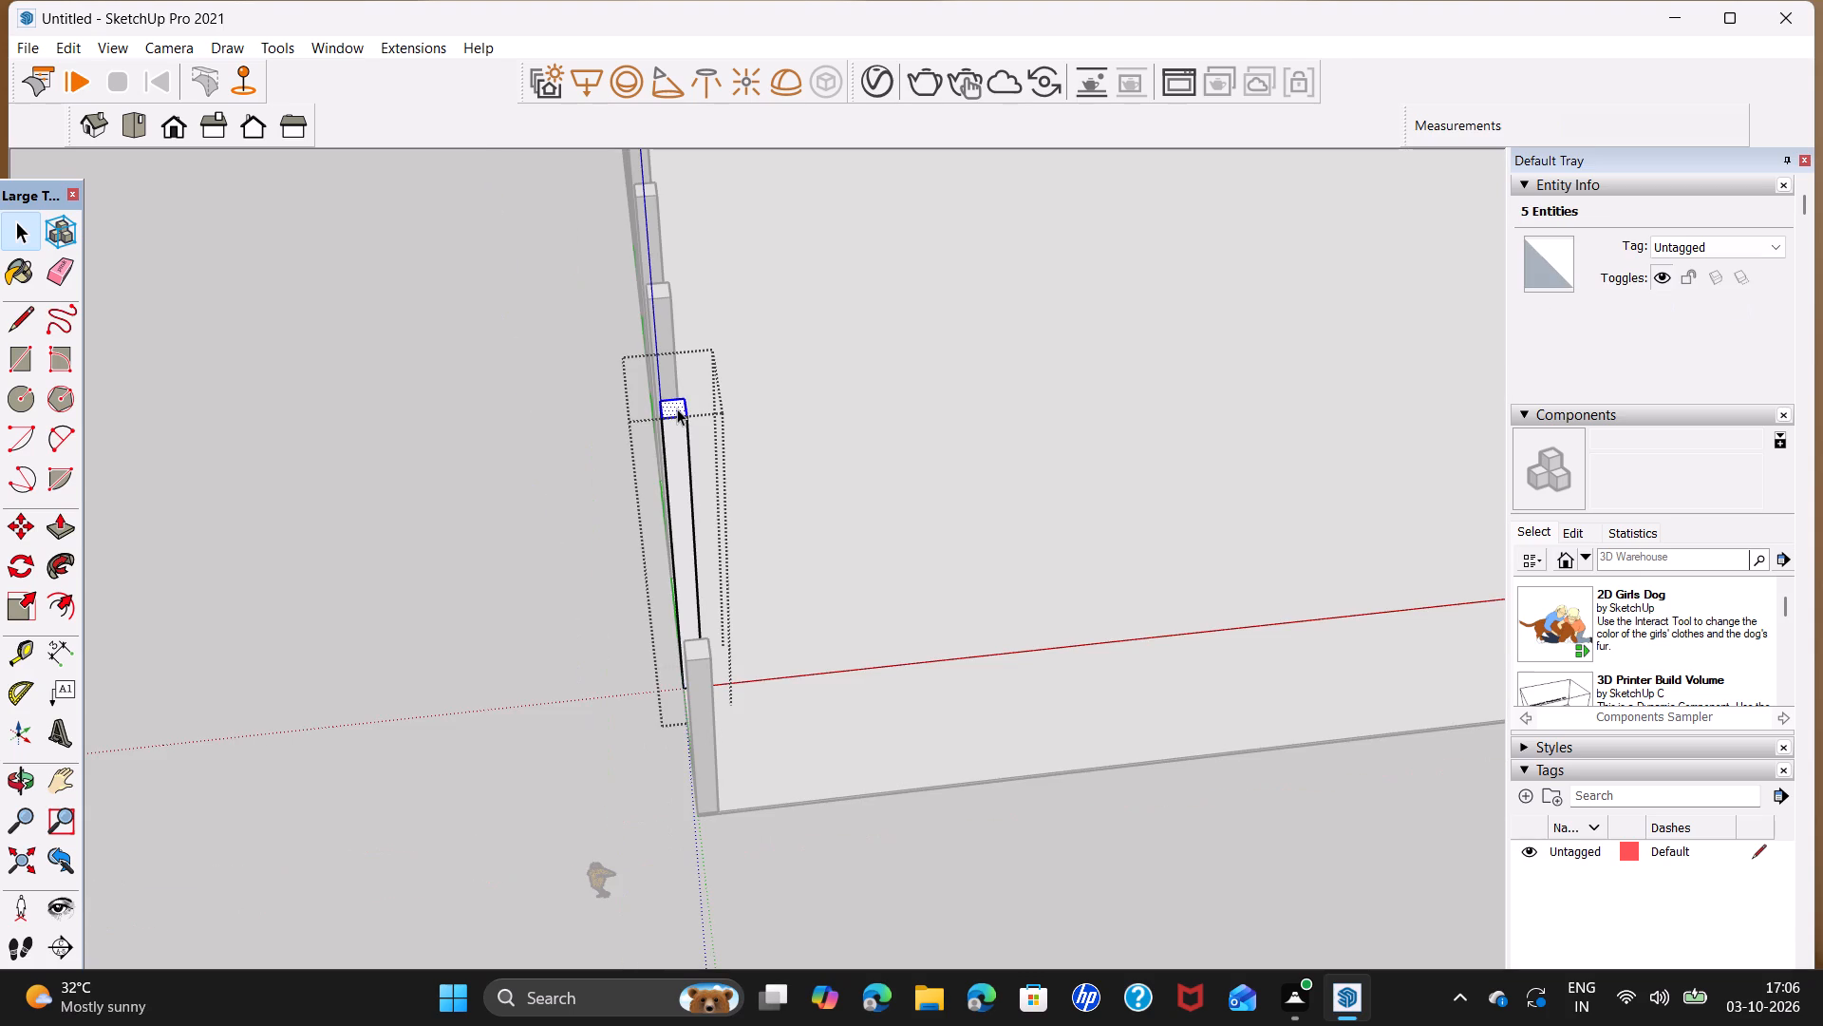
pyautogui.press('p')
pyautogui.doubleClick(677, 408)
pyautogui.press('space')
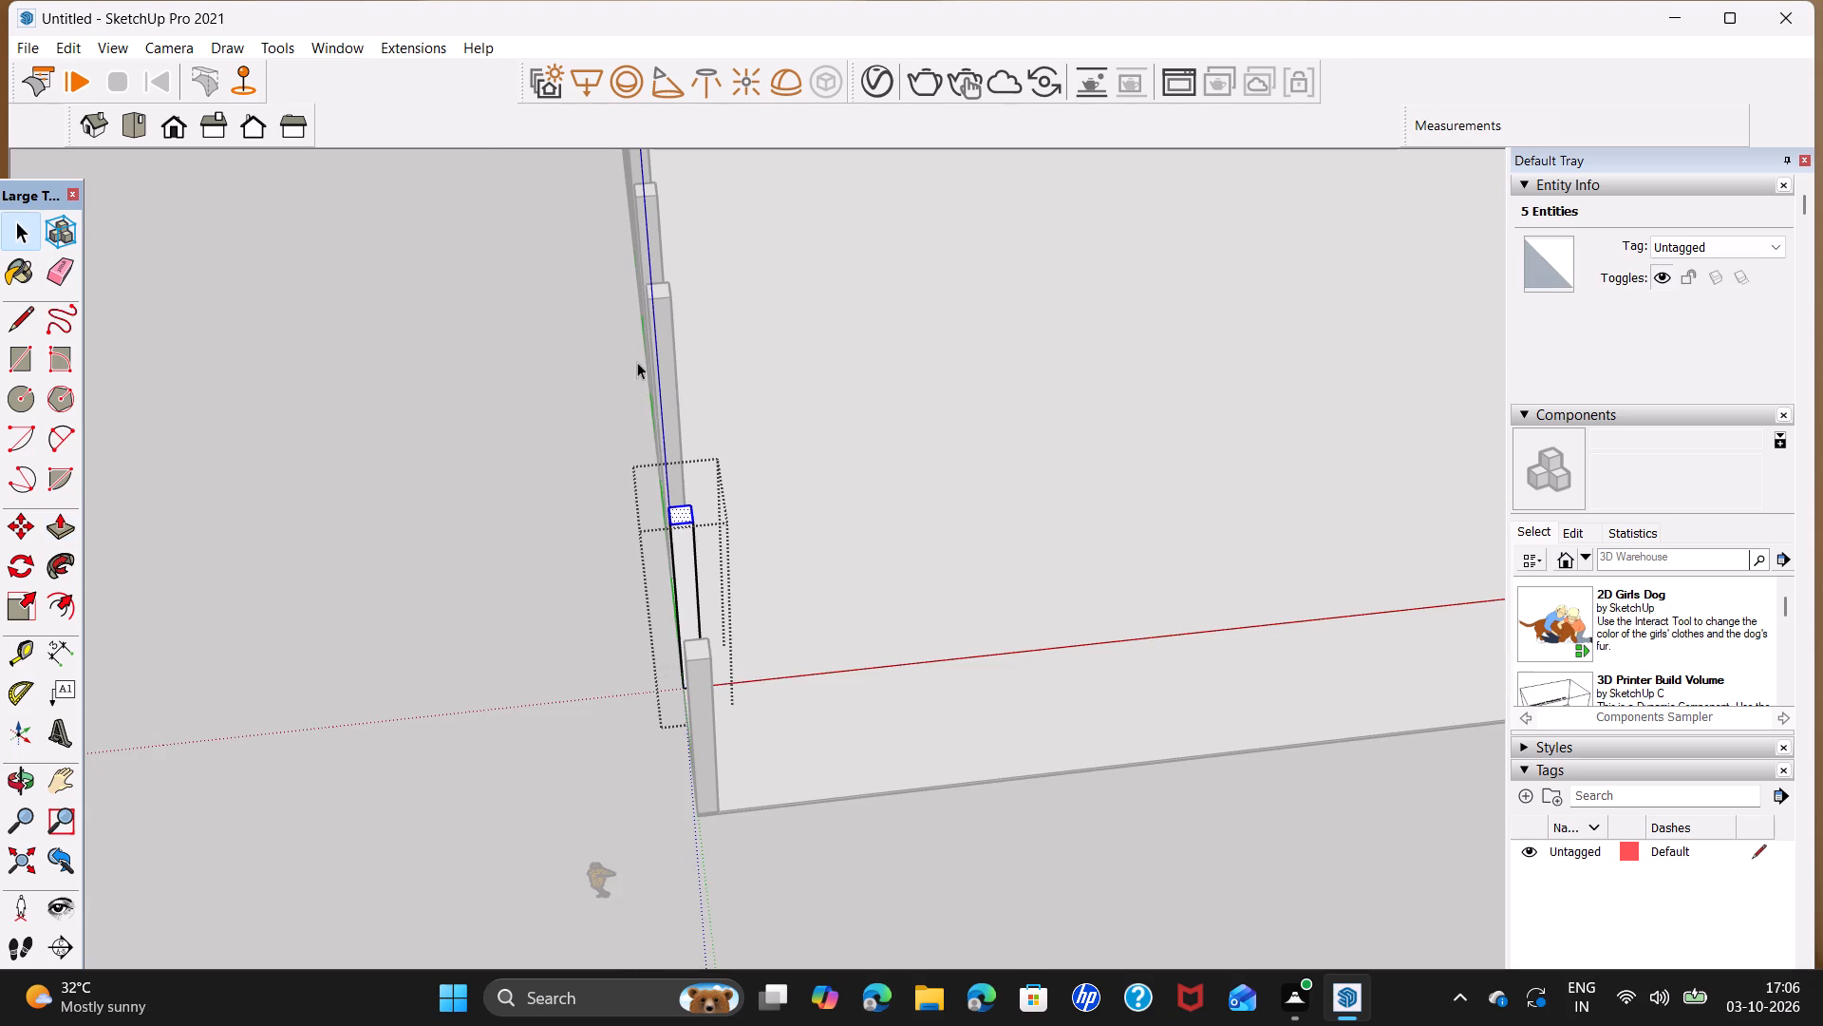
# Lower the top face of the third column by the same 10', editing inside its group.
pyautogui.scroll(-2, 665, 335)
pyautogui.keyDown('shift'); pyautogui.moveTo(665, 335); pyautogui.dragTo(723, 657, button='middle'); pyautogui.keyUp('shift')
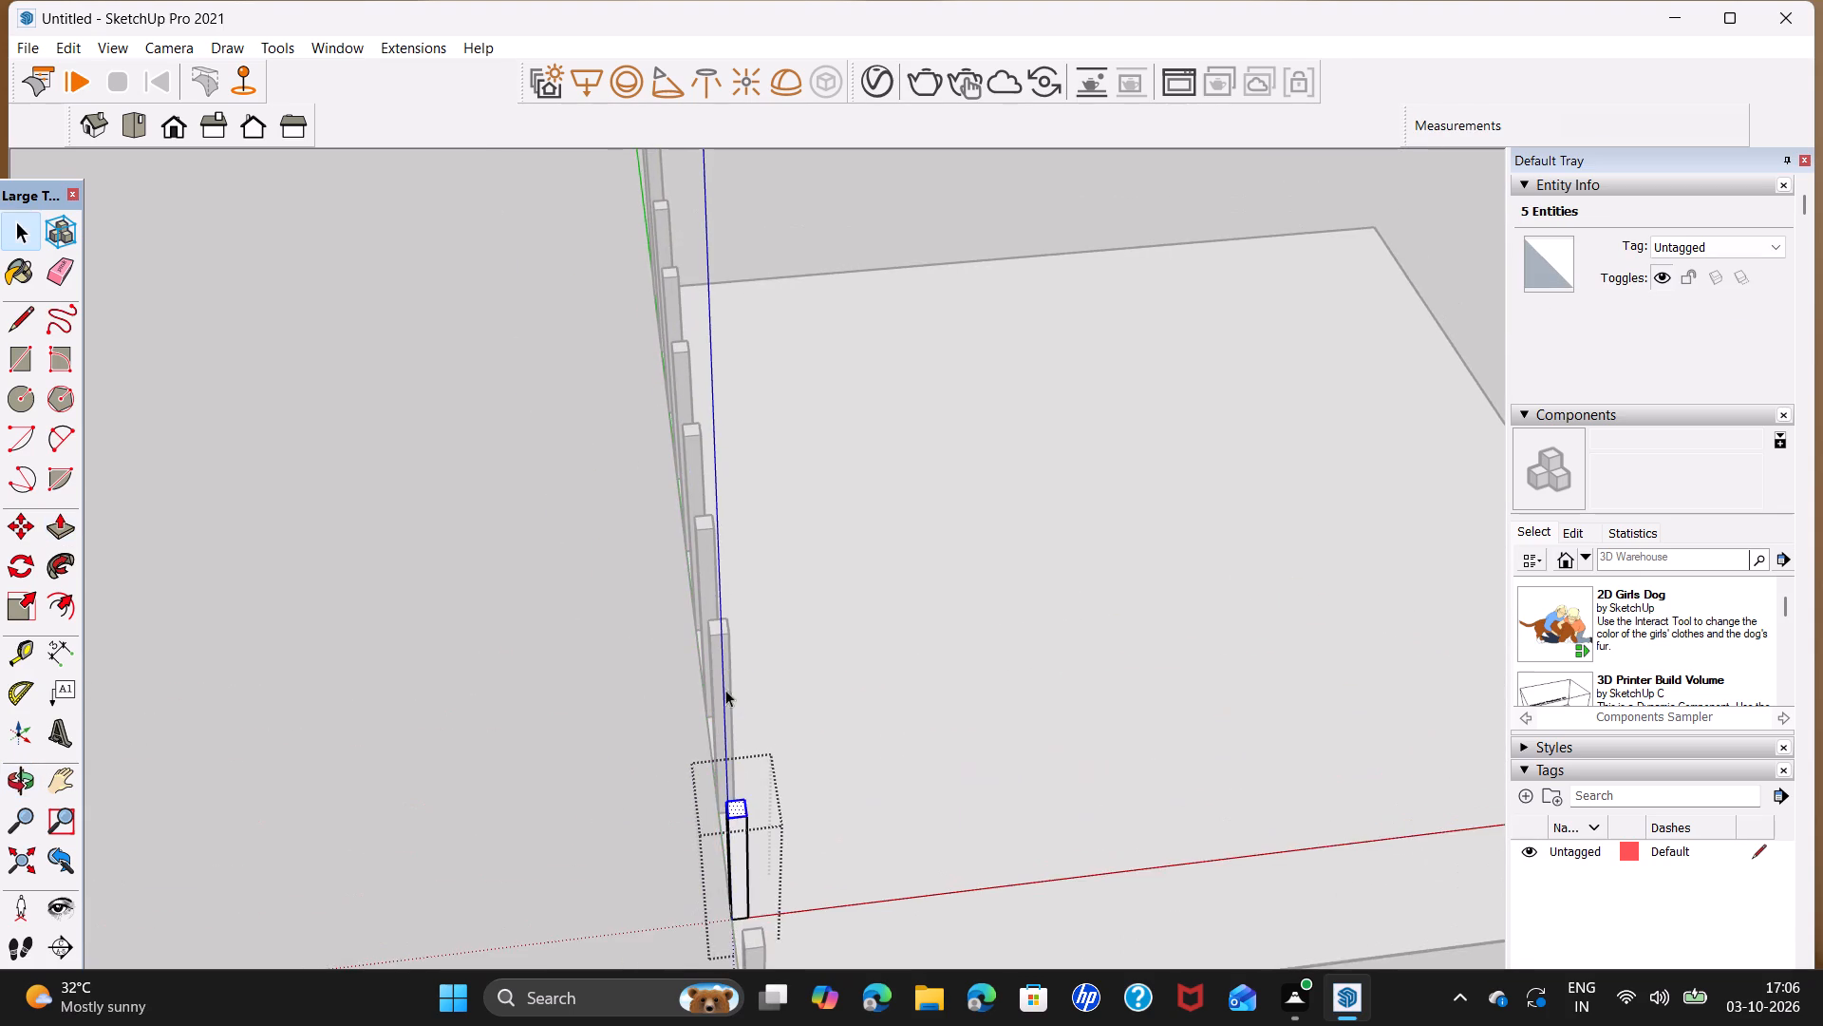
pyautogui.scroll(4, 720, 676)
pyautogui.tripleClick(725, 611)
pyautogui.click(725, 606)
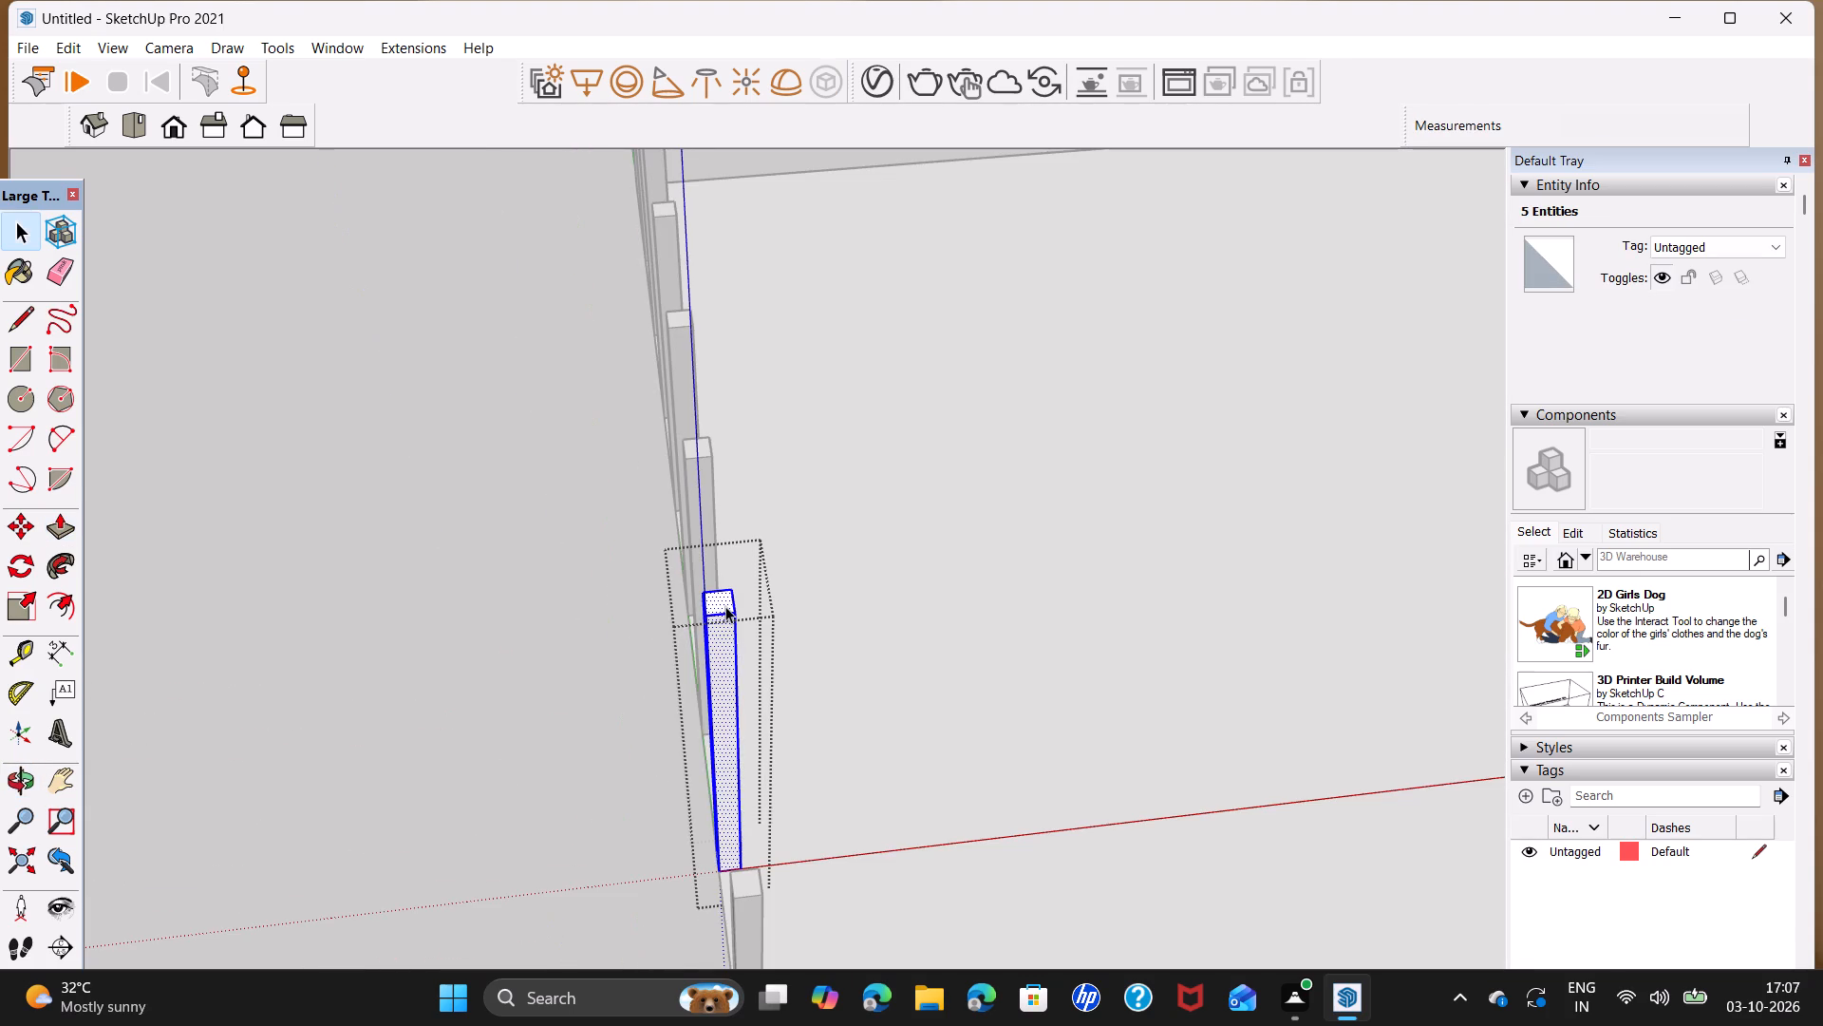
pyautogui.click(725, 606)
pyautogui.press('p')
pyautogui.doubleClick(725, 606)
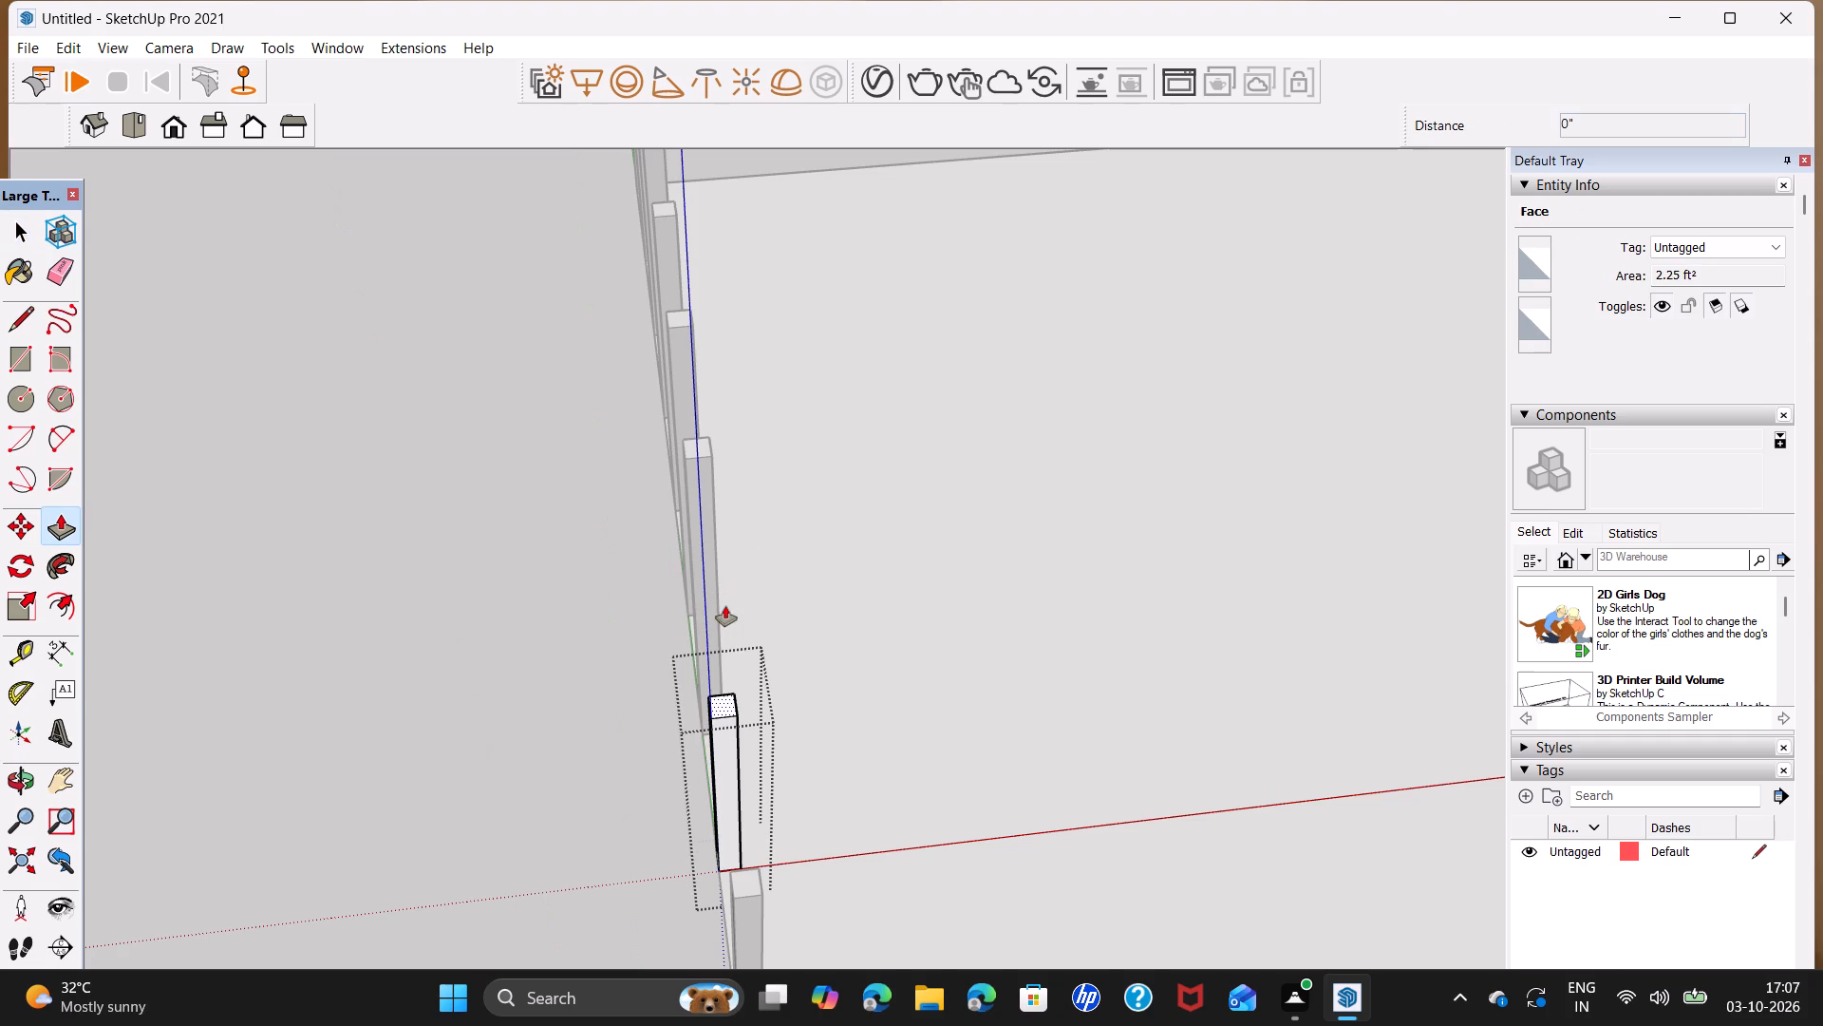
pyautogui.press('space')
# Repeat the 10' Push/Pull on the top face of the fourth column inside its group.
pyautogui.scroll(2, 703, 445)
pyautogui.keyDown('shift'); pyautogui.moveTo(703, 445); pyautogui.dragTo(743, 635, button='middle'); pyautogui.keyUp('shift')
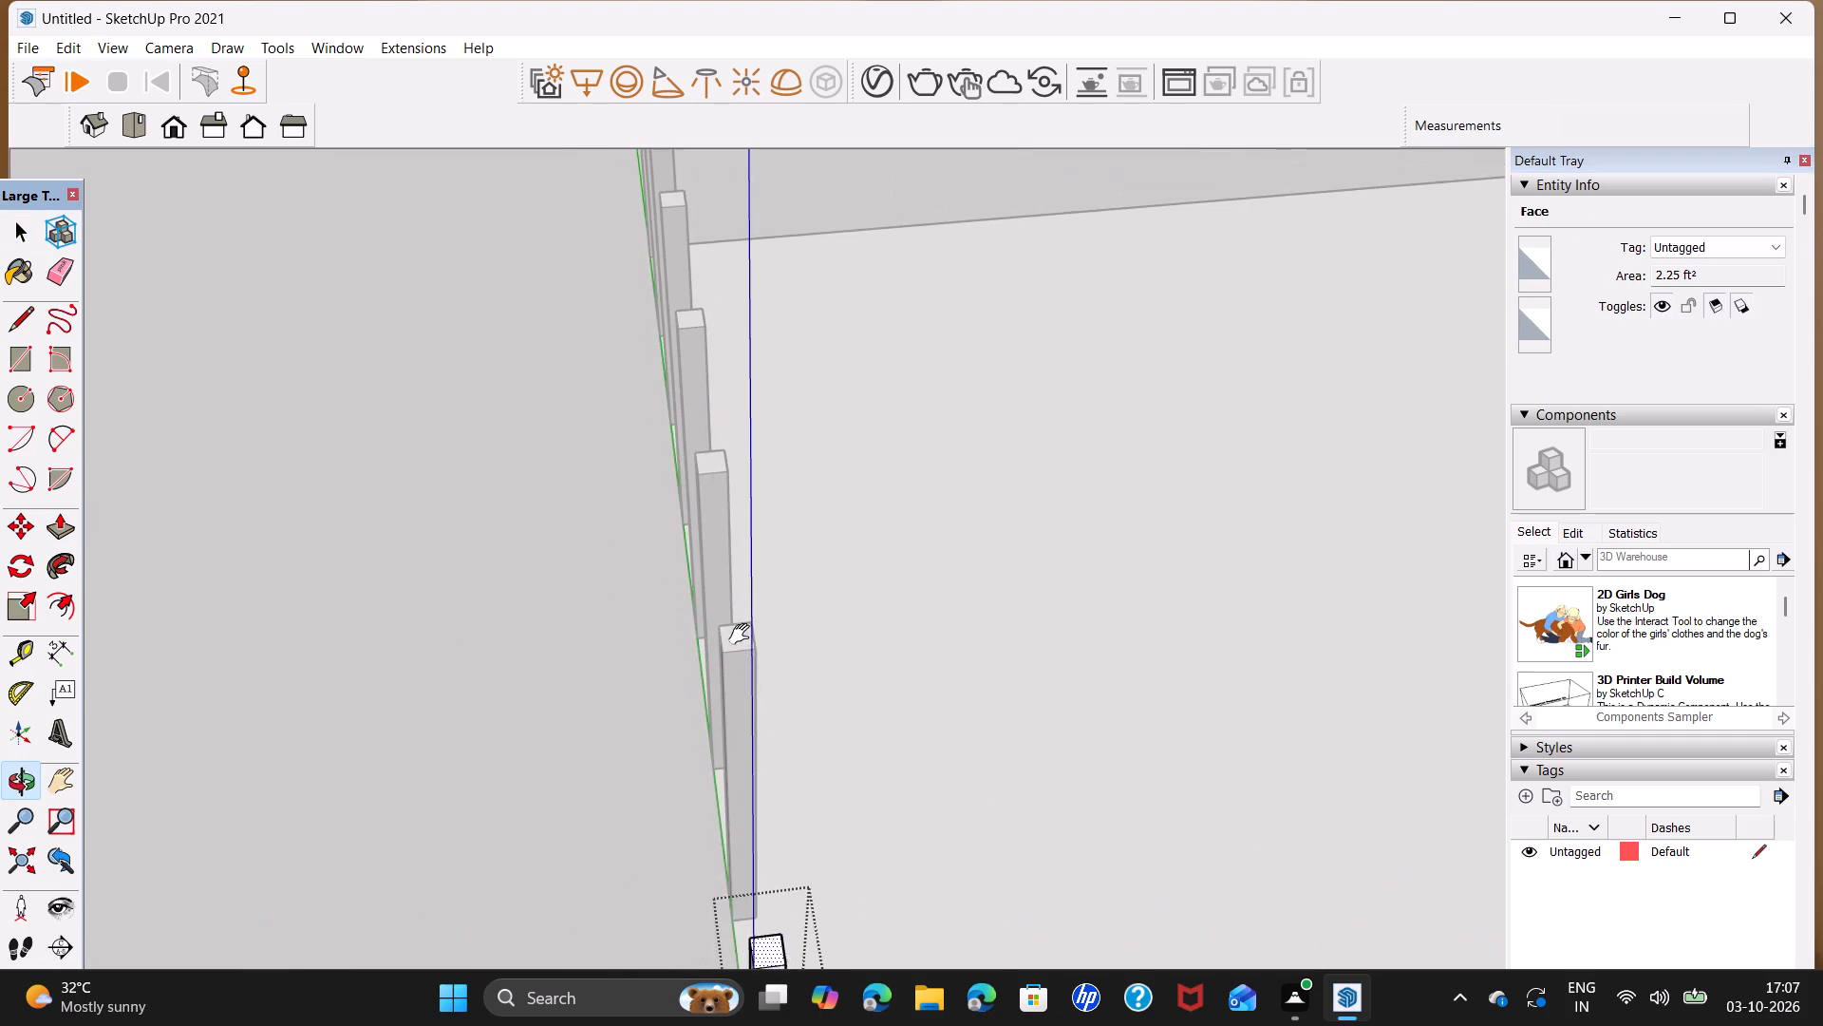
pyautogui.keyDown('shift'); pyautogui.moveTo(743, 635); pyautogui.dragTo(743, 636, button='middle'); pyautogui.keyUp('shift')
pyautogui.tripleClick(737, 633)
pyautogui.click(737, 633)
pyautogui.click(737, 636)
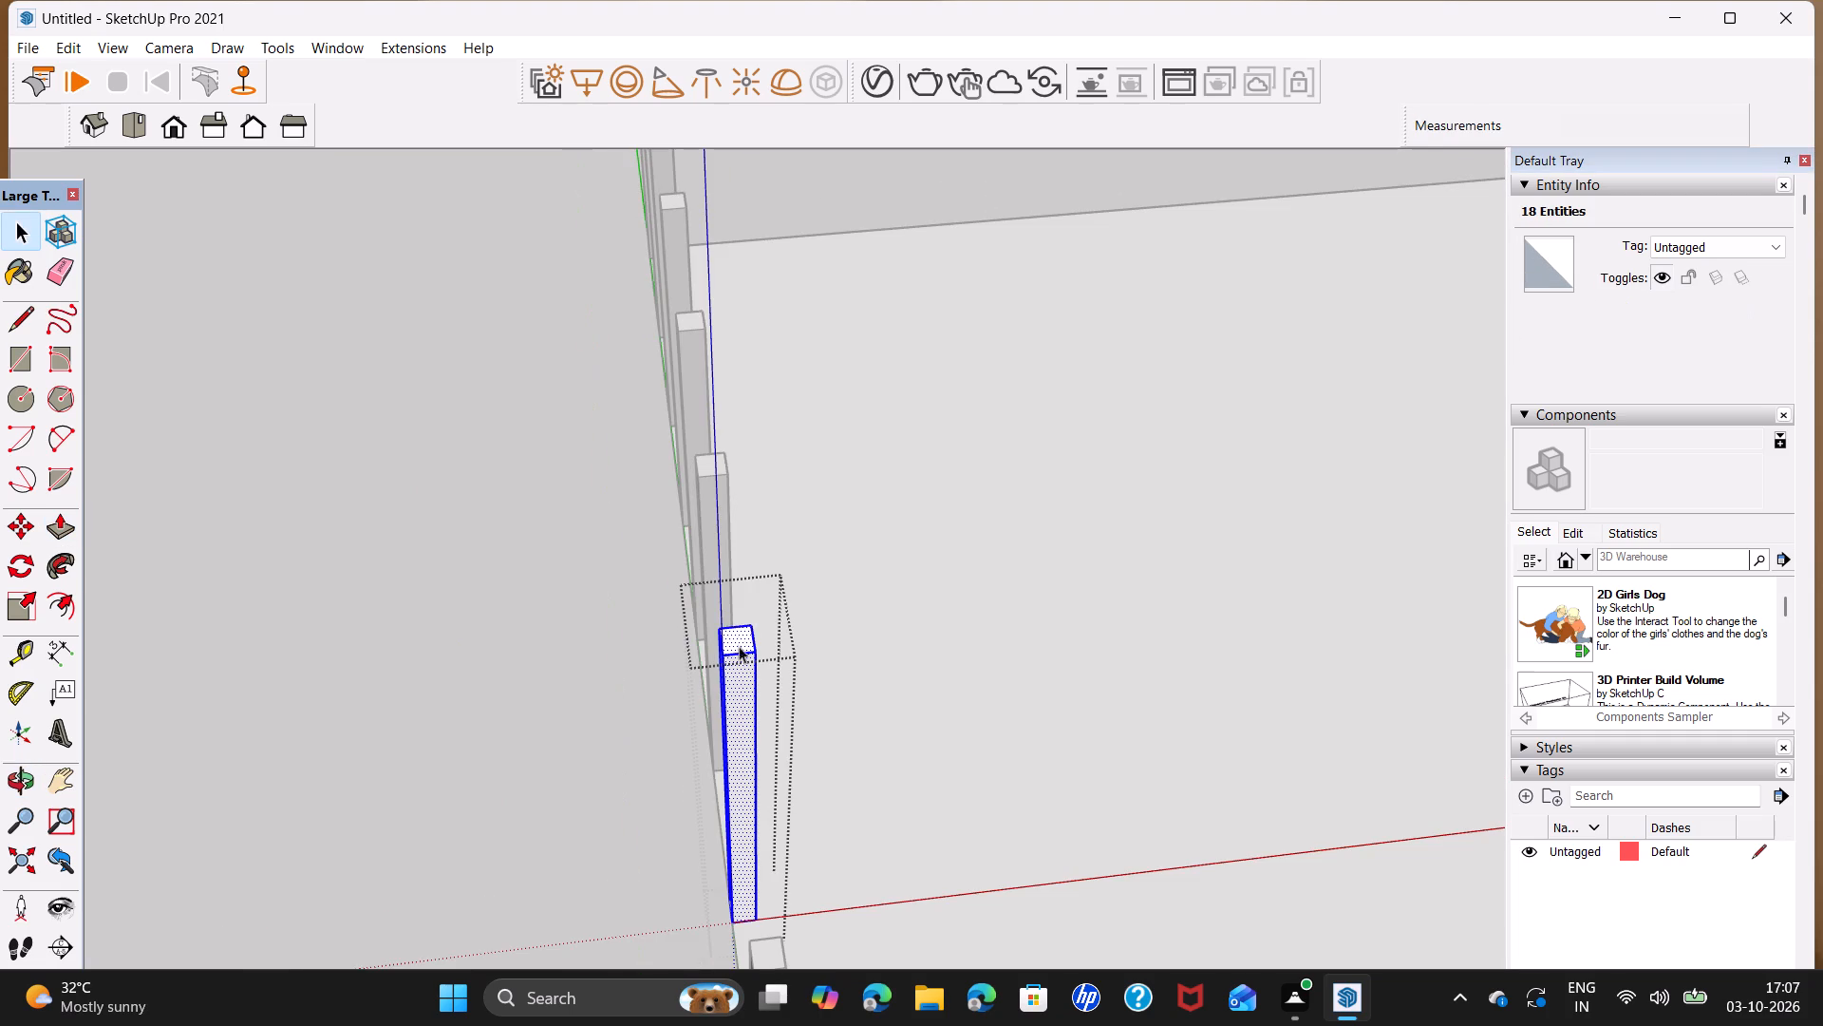
pyautogui.click(739, 648)
pyautogui.press('p')
pyautogui.doubleClick(739, 644)
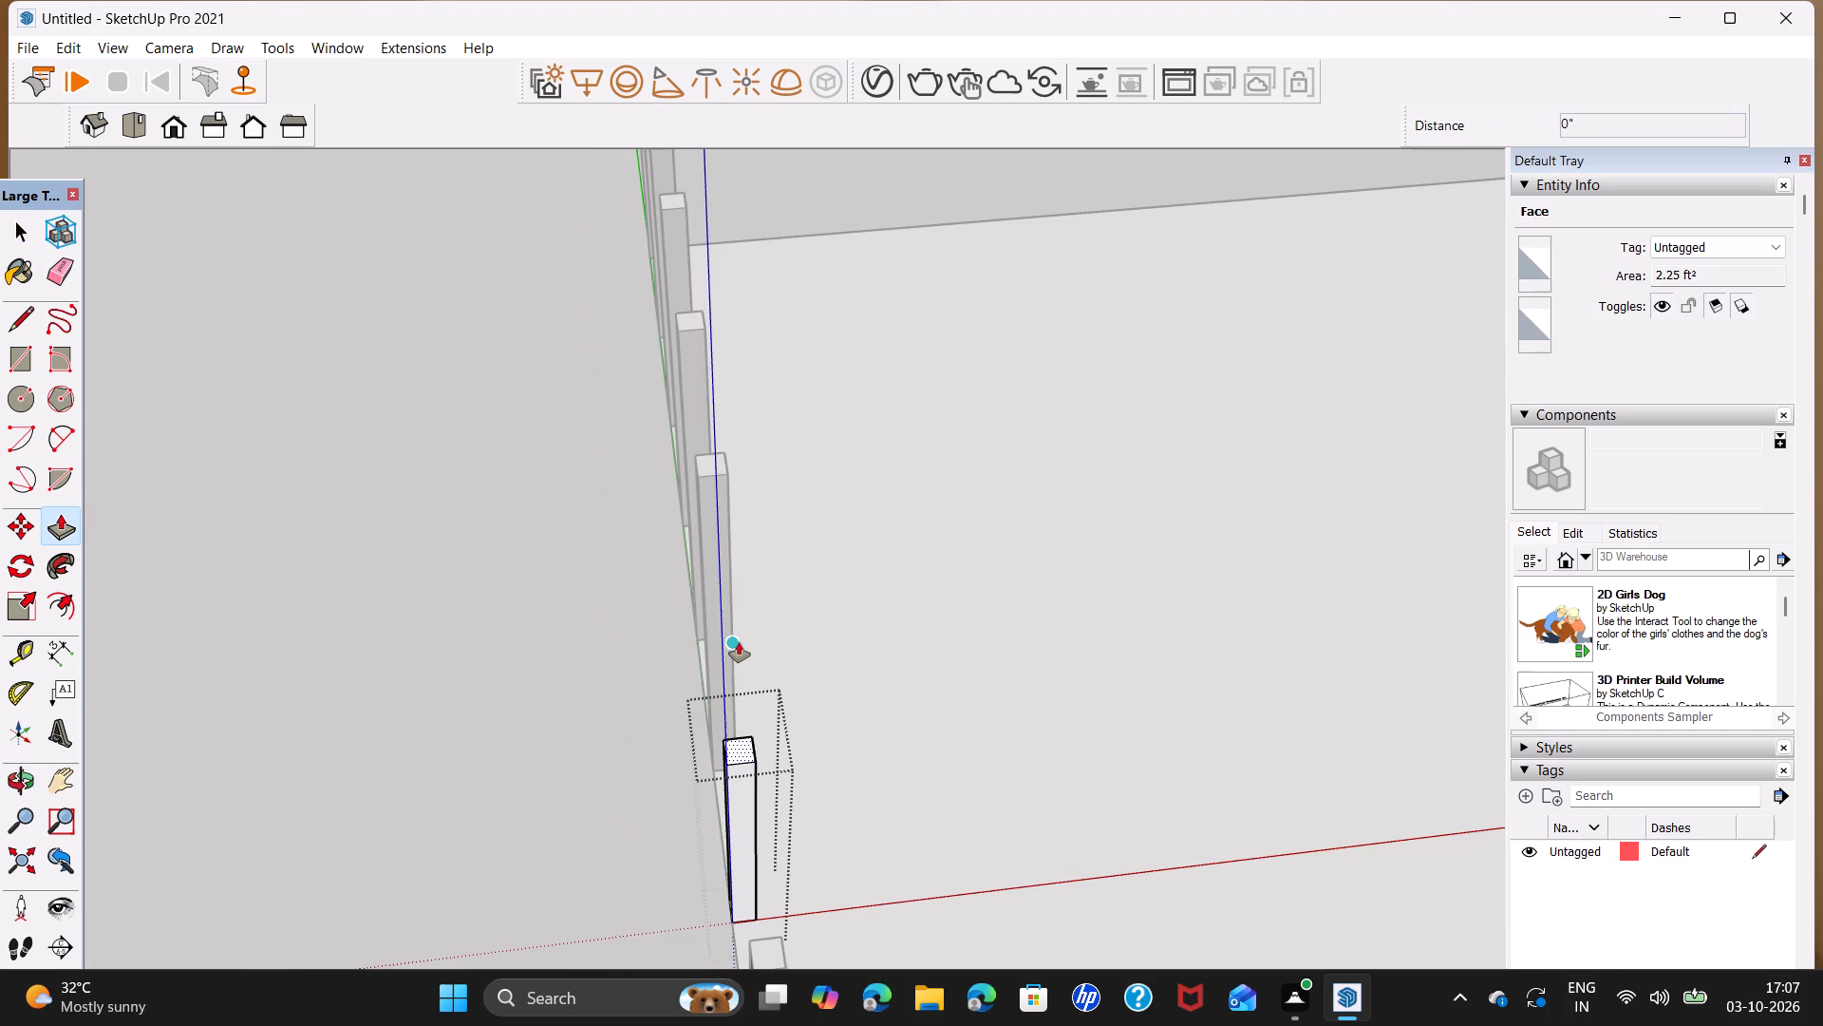
pyautogui.press('space')
# Open the fifth column's group and push its top face down by the same 10'.
pyautogui.scroll(-1, 719, 462)
pyautogui.keyDown('shift'); pyautogui.moveTo(718, 462); pyautogui.dragTo(733, 711, button='middle'); pyautogui.keyUp('shift')
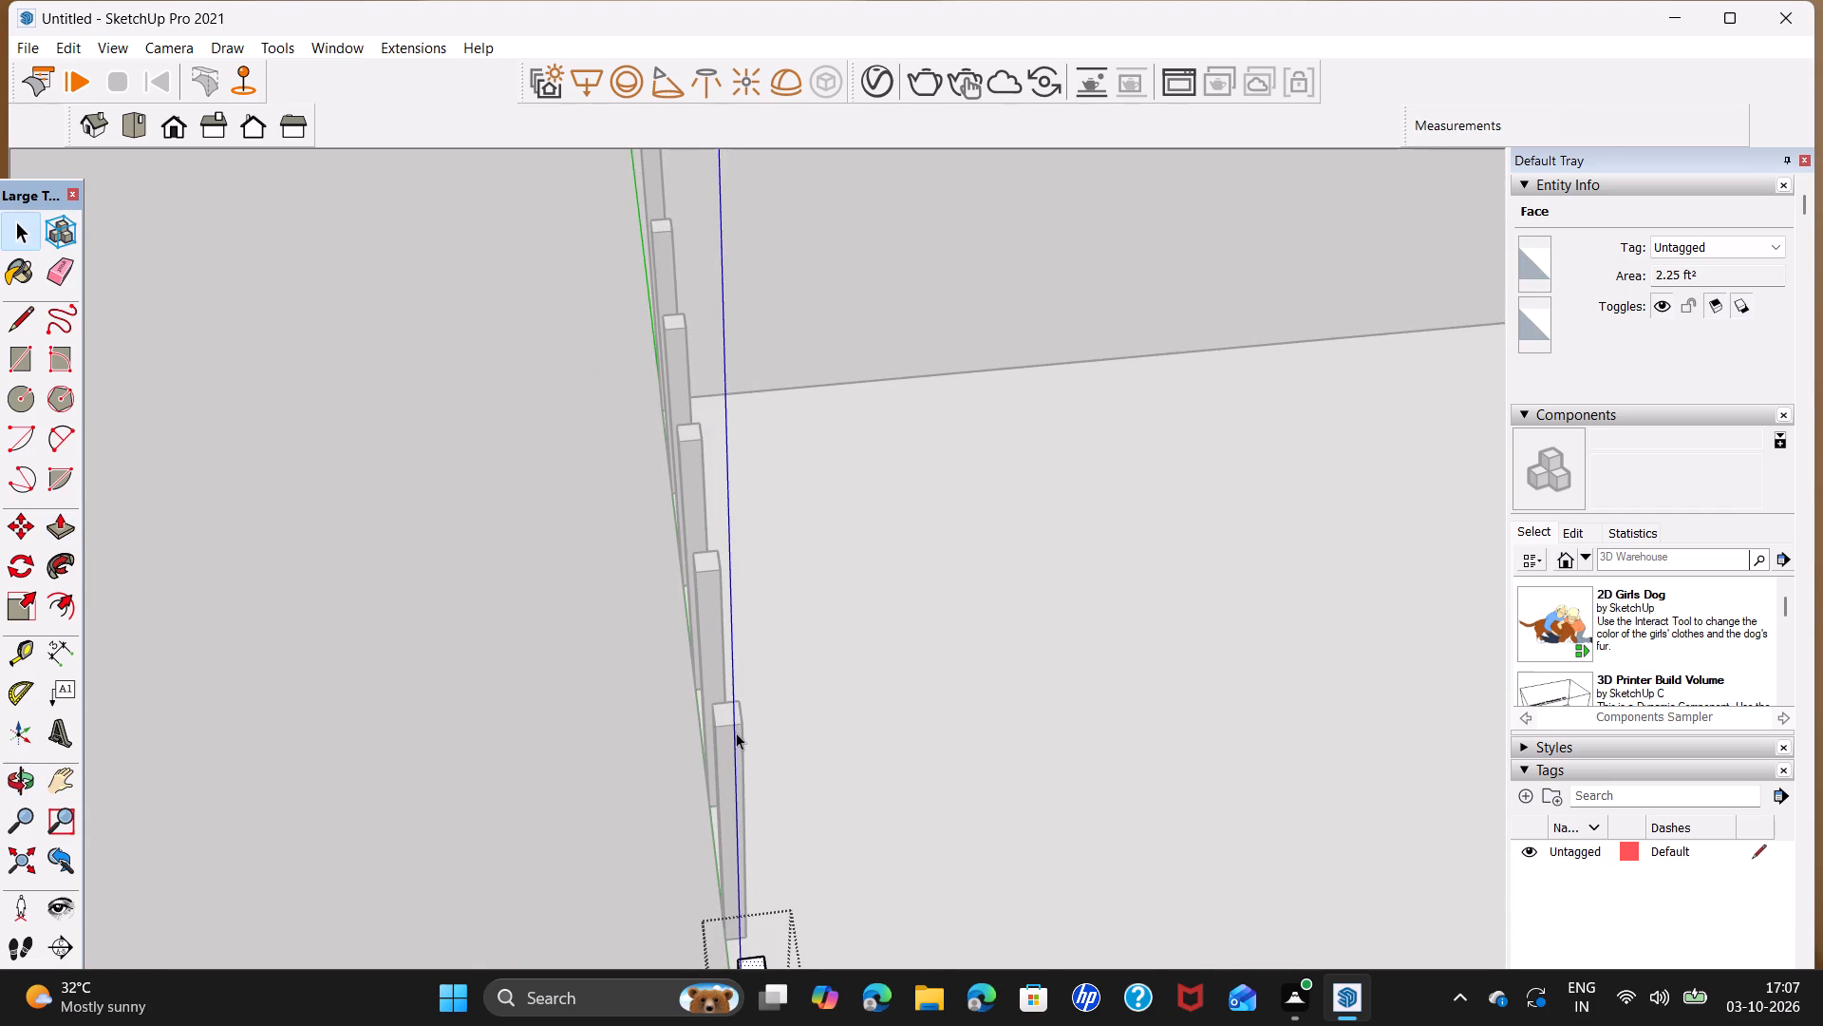
pyautogui.click(730, 709)
pyautogui.tripleClick(729, 710)
pyautogui.click(729, 711)
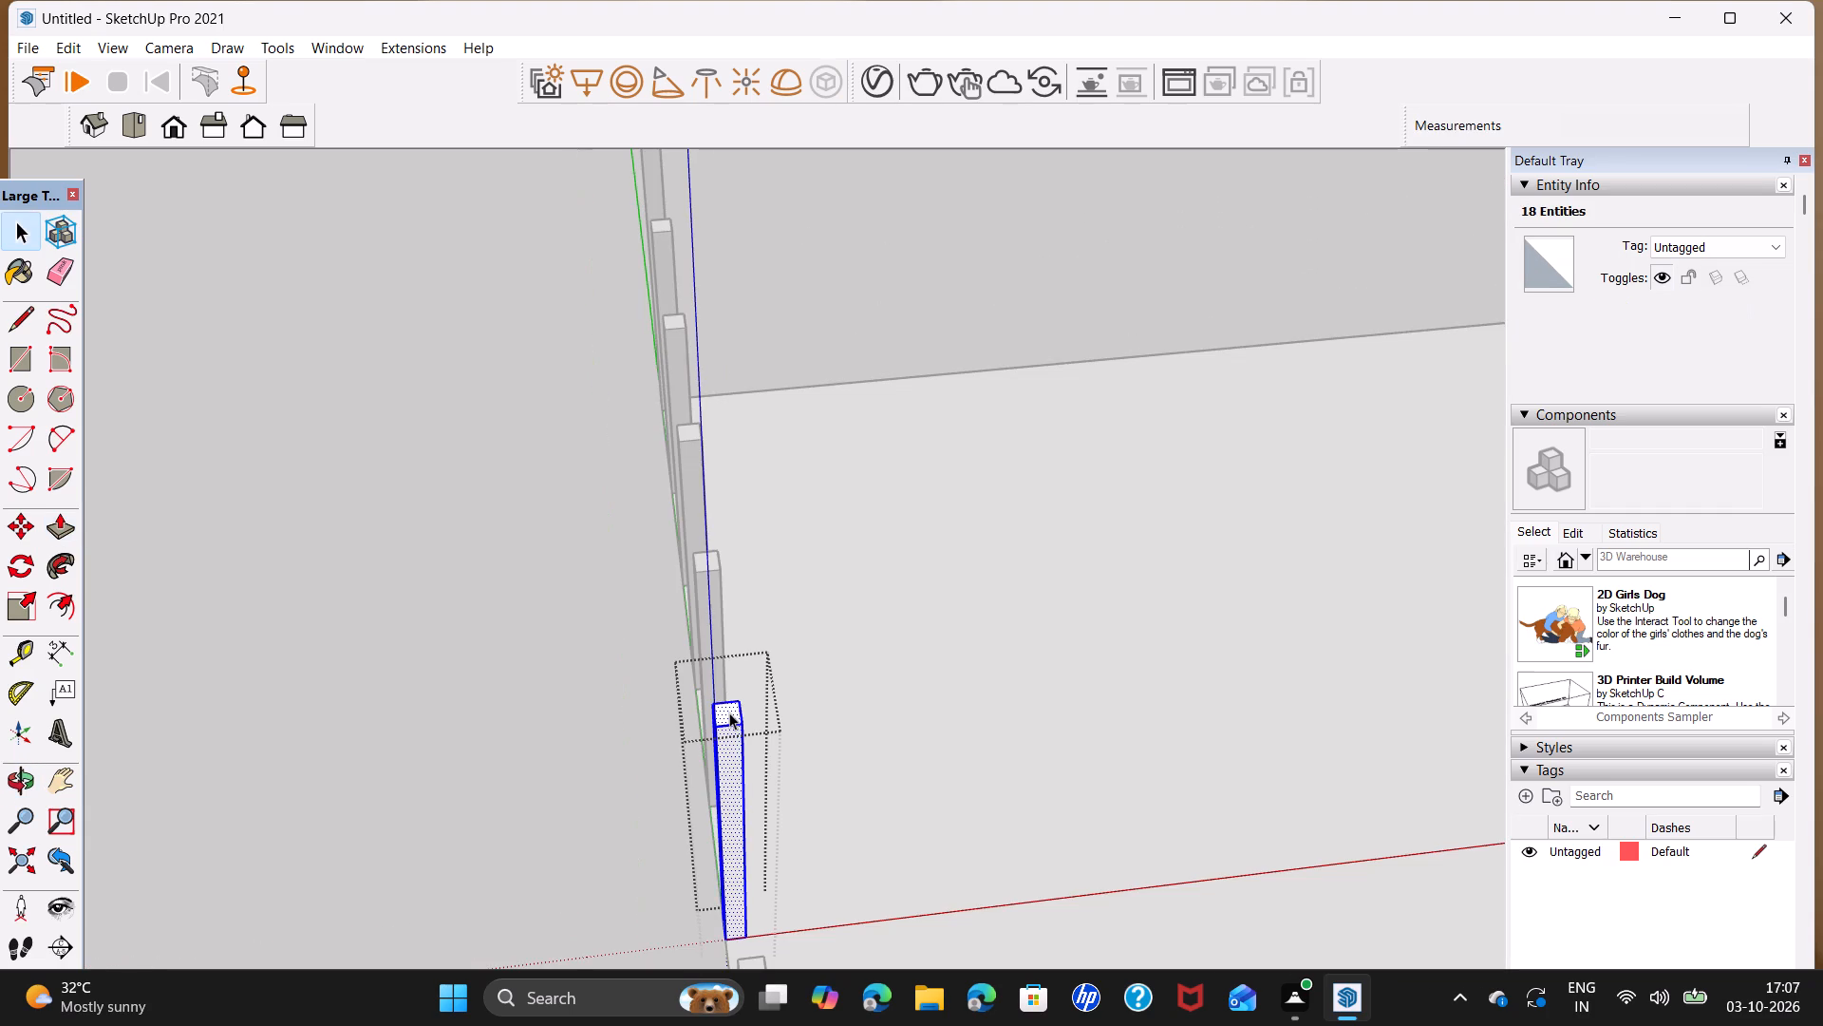
pyautogui.doubleClick(731, 712)
pyautogui.click(733, 706)
pyautogui.press('p')
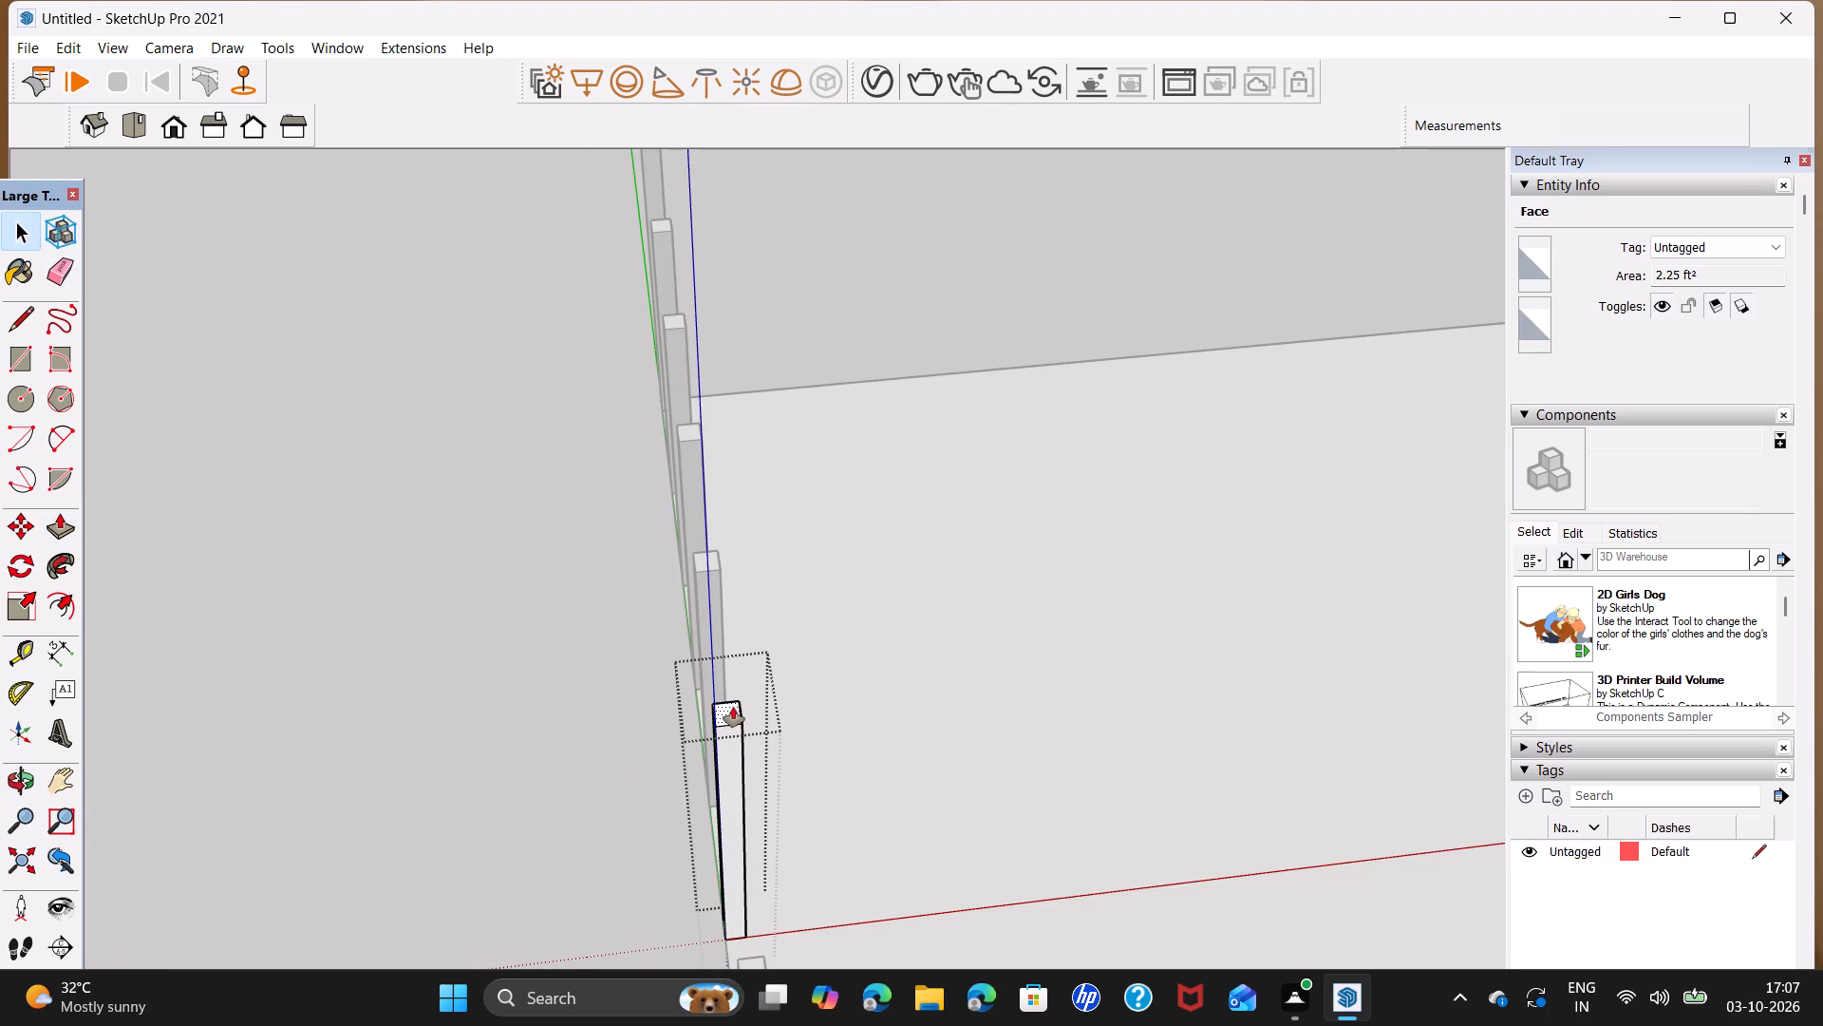
pyautogui.doubleClick(733, 707)
pyautogui.press('Return')
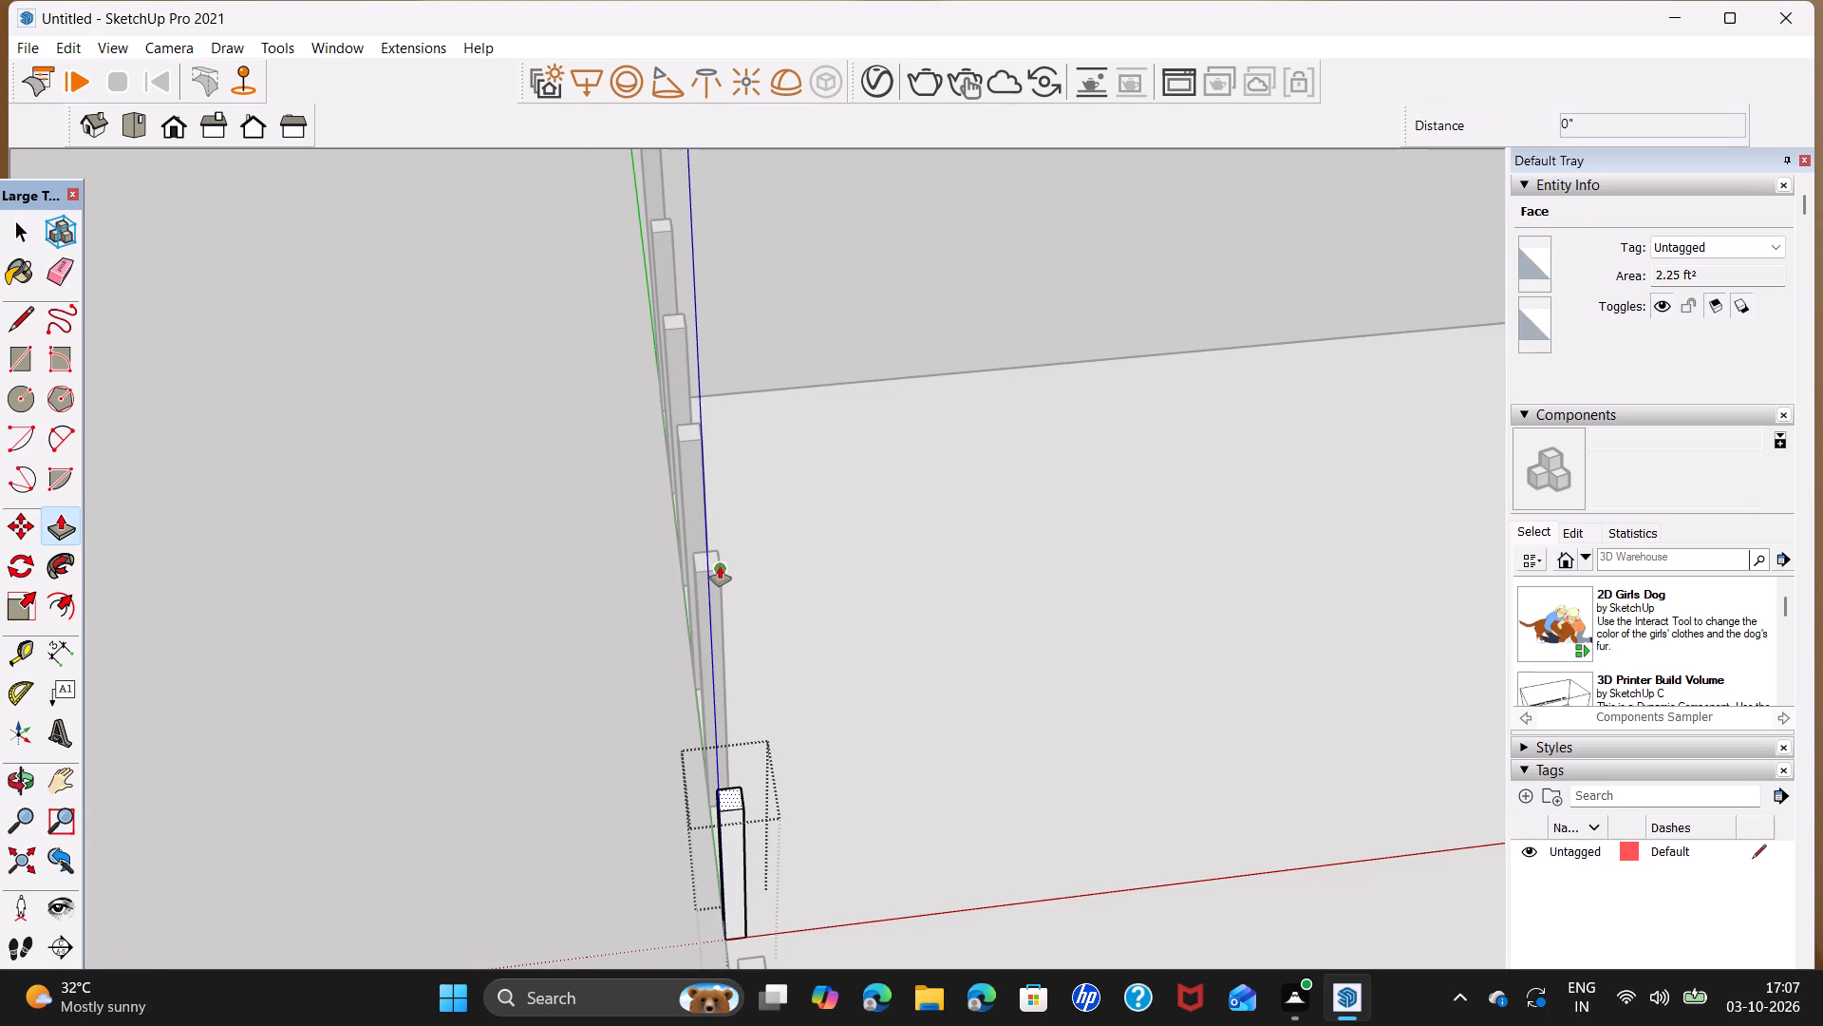
pyautogui.press('space')
# Open the sixth column's group and repeat the 10' downward Push/Pull on its top face.
pyautogui.tripleClick(710, 559)
pyautogui.doubleClick(710, 559)
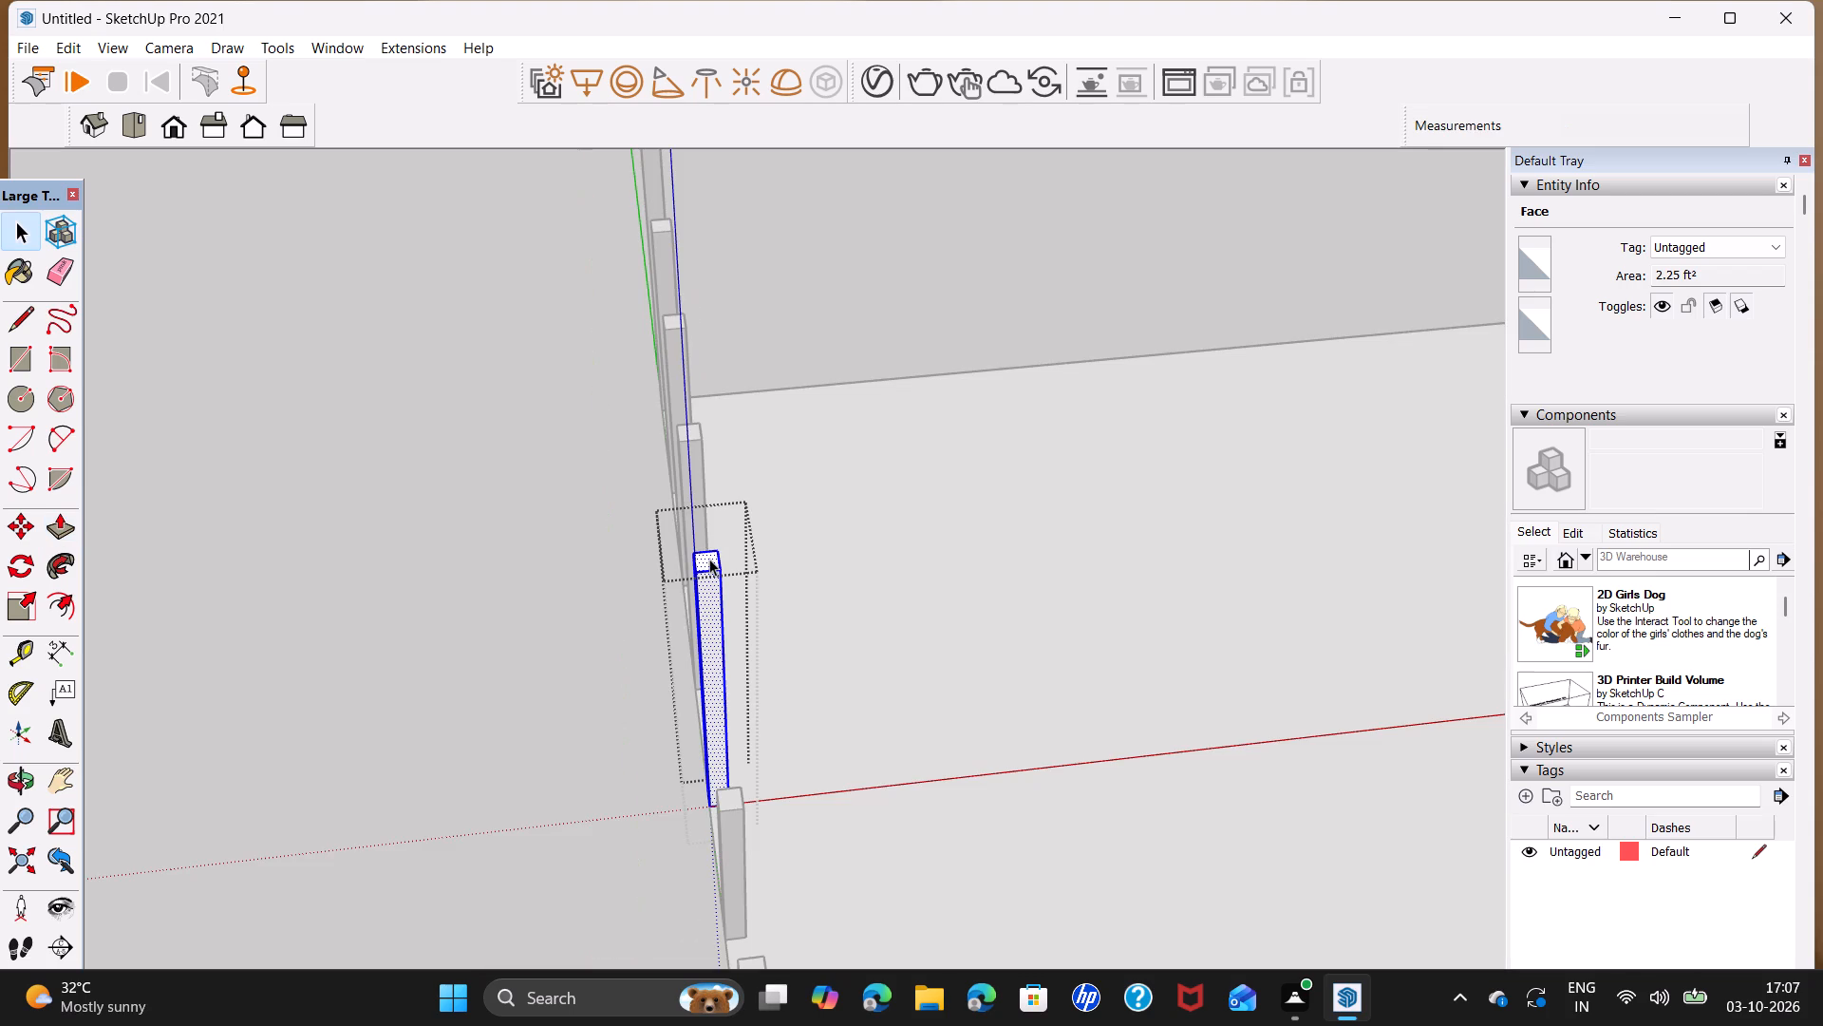
pyautogui.click(709, 559)
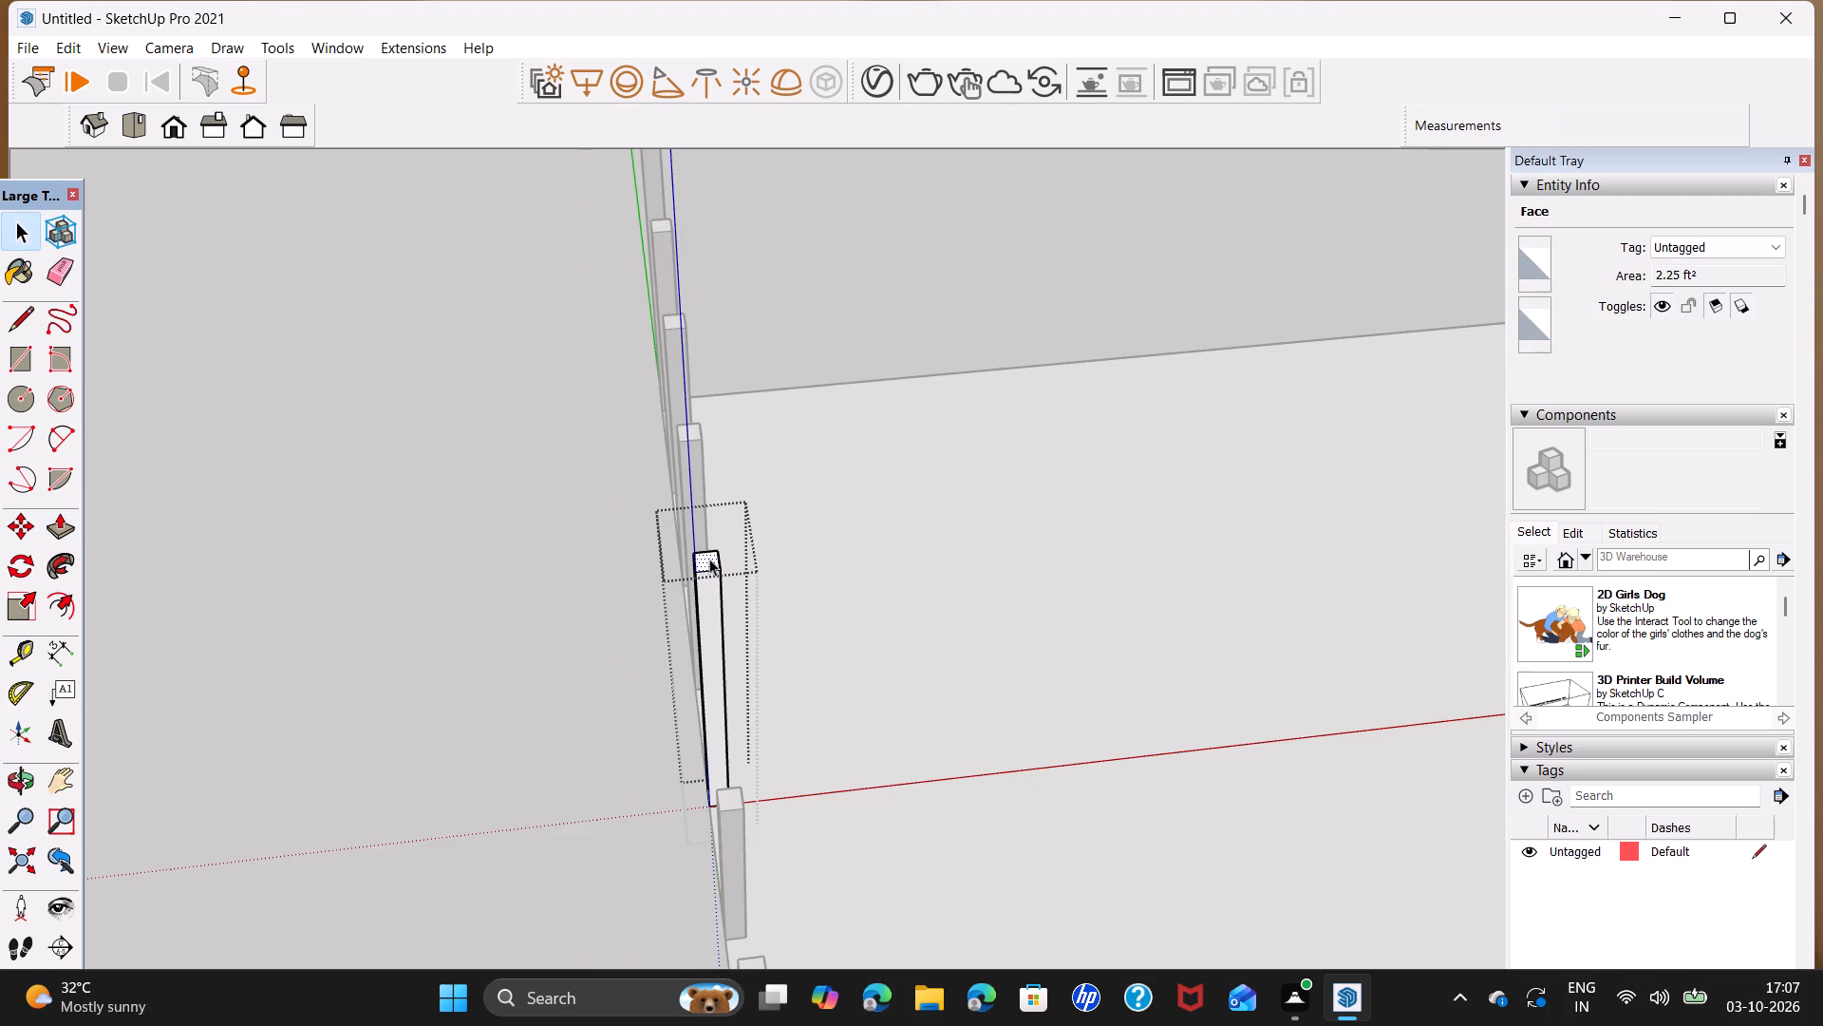
pyautogui.press('p')
pyautogui.press('Return')
pyautogui.press('Return')
pyautogui.doubleClick(709, 559)
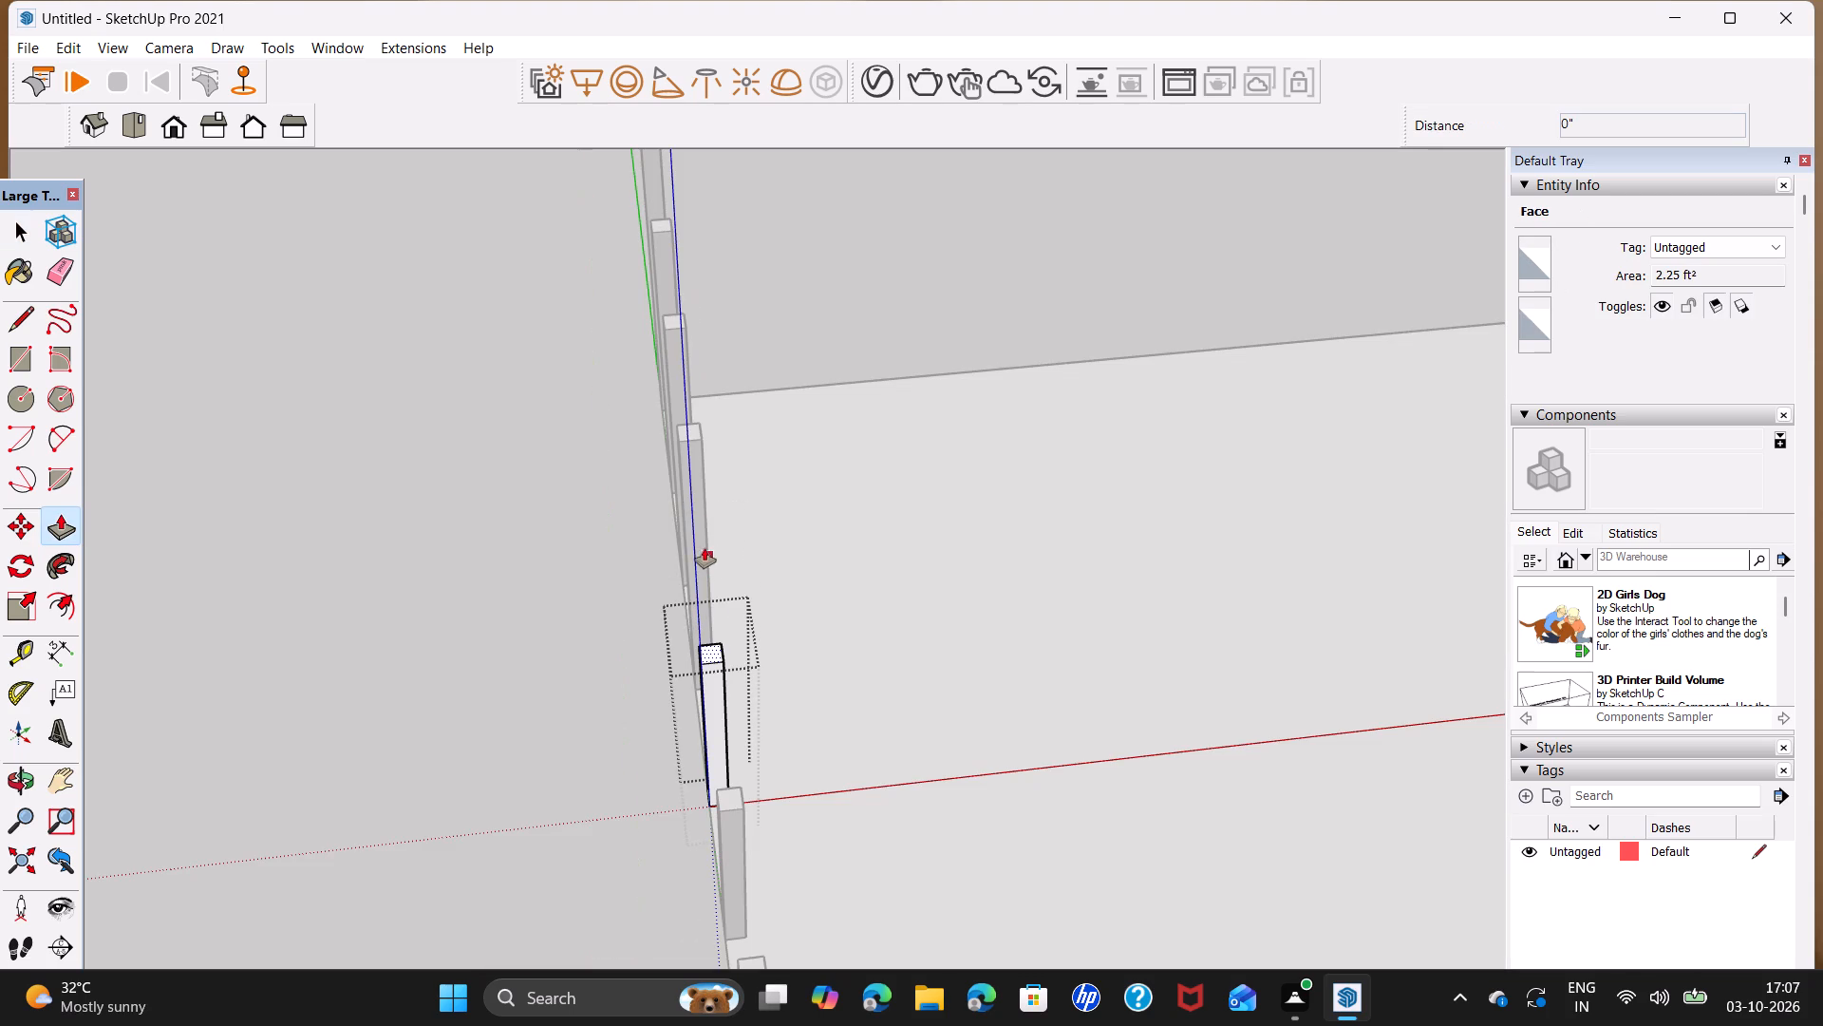
# Open the seventh column's group and push its top face down by the same 10'.
pyautogui.press('space')
pyautogui.tripleClick(686, 433)
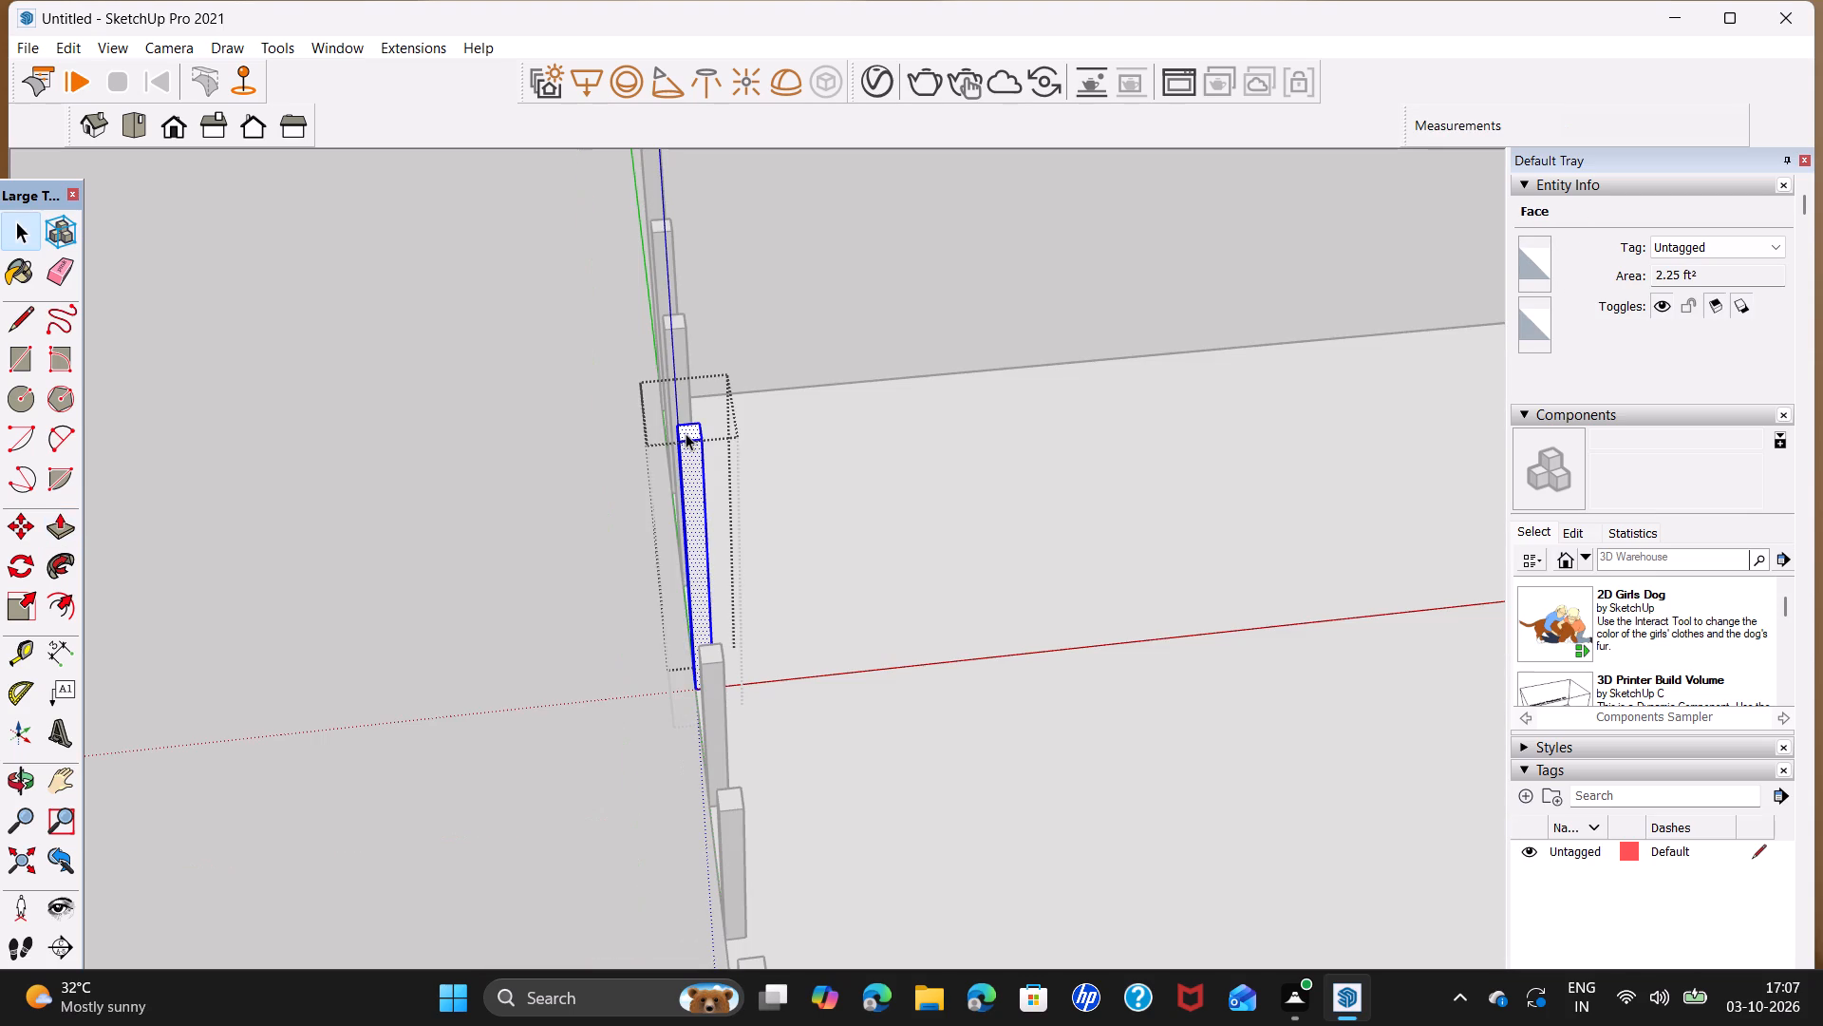
pyautogui.click(686, 433)
pyautogui.click(695, 427)
pyautogui.scroll(1, 689, 433)
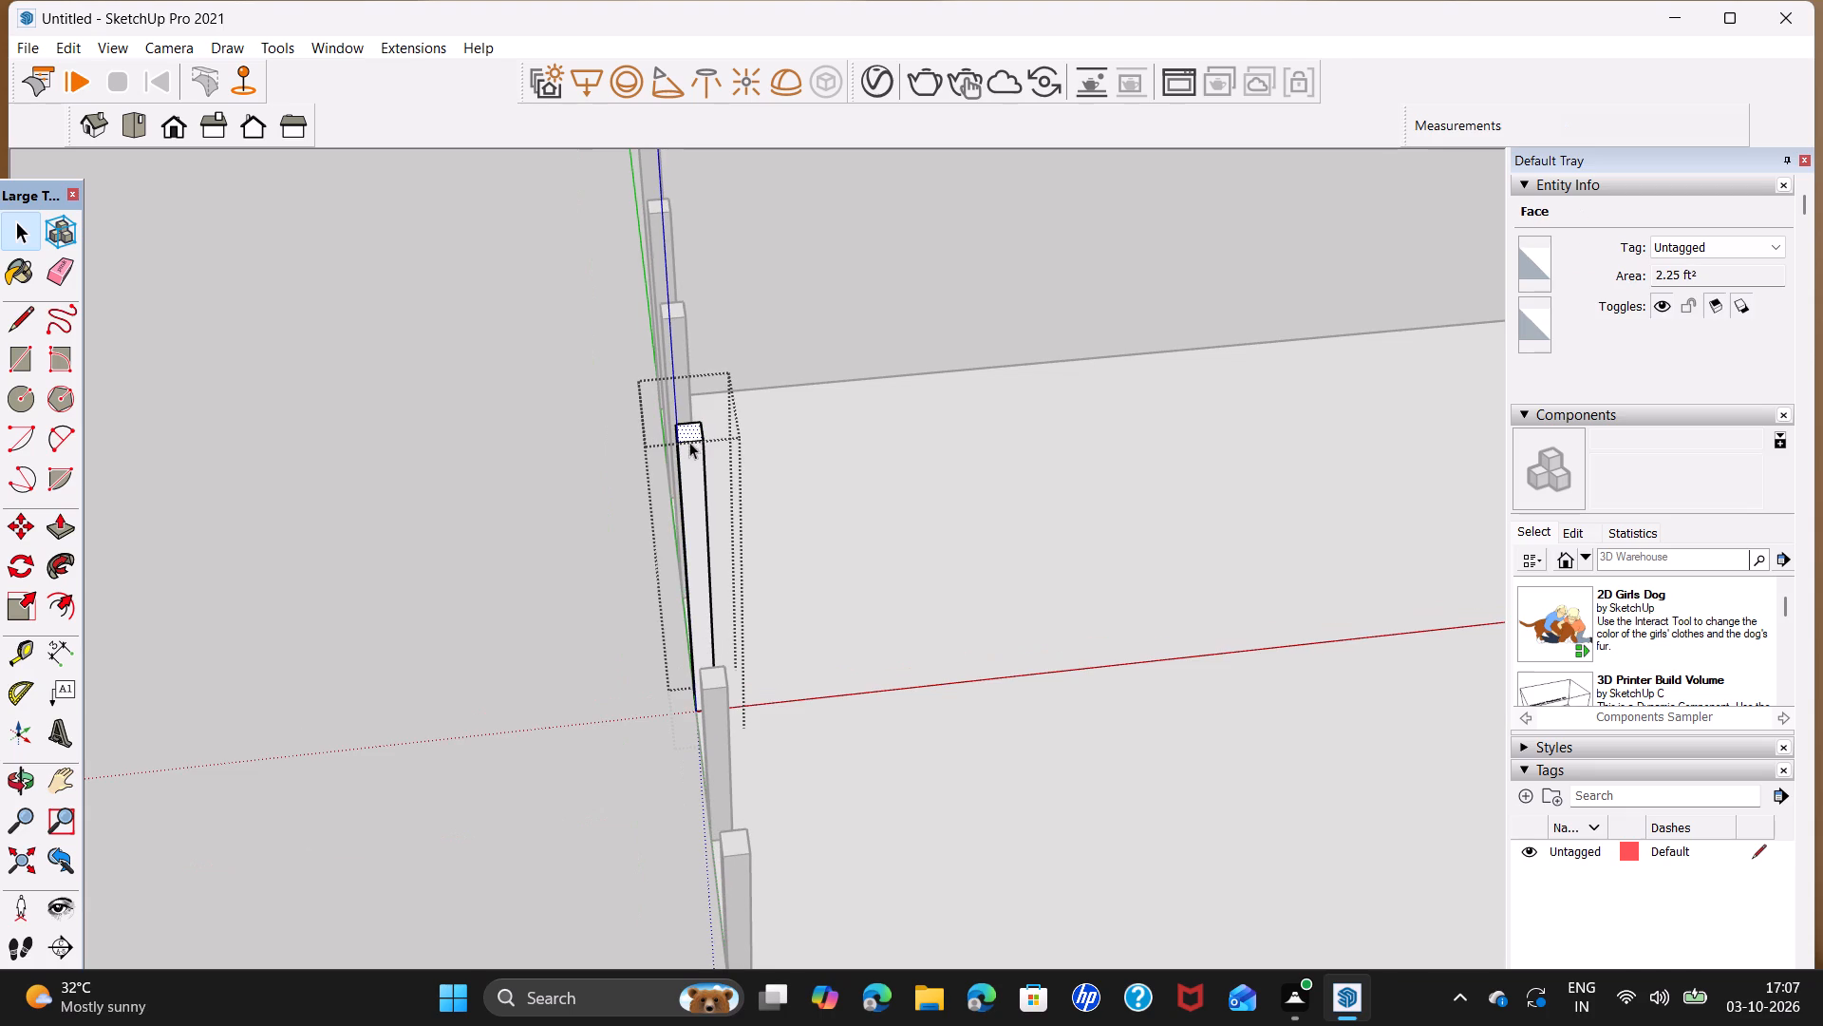
pyautogui.press('p')
pyautogui.doubleClick(687, 434)
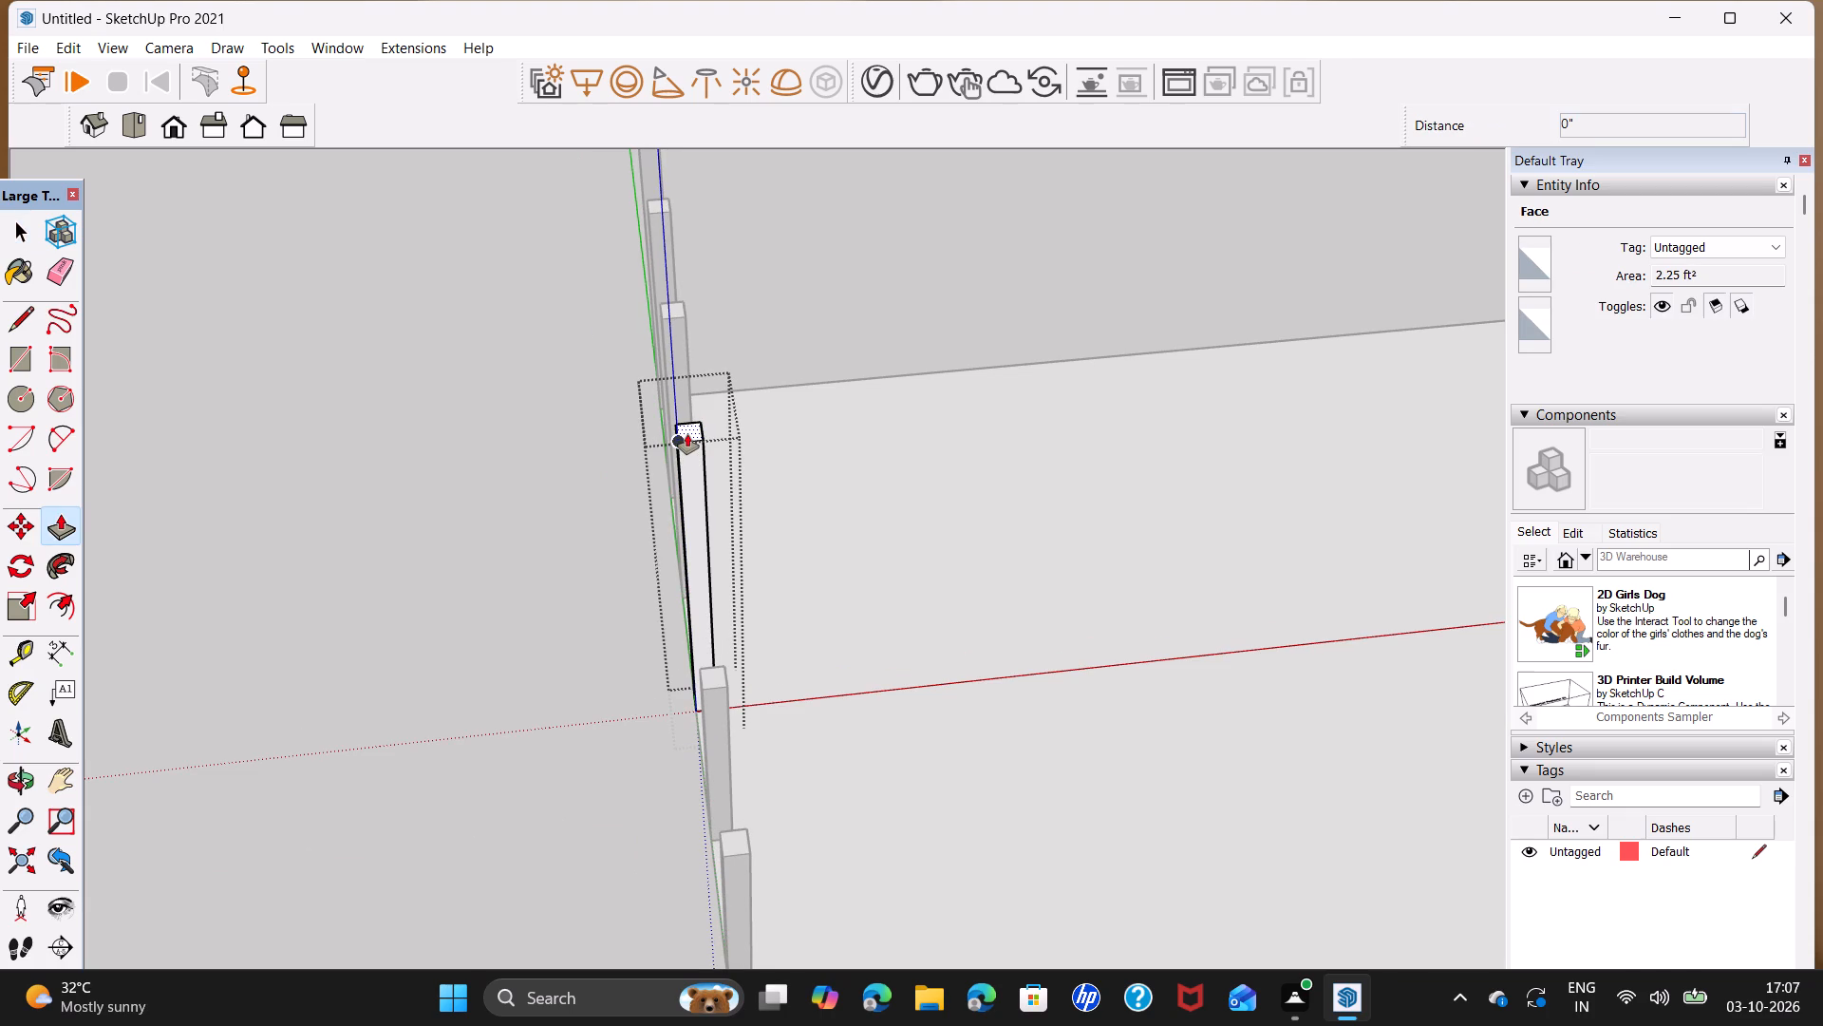
# Open the eighth column's group and repeat the 10' downward Push/Pull on its top face.
pyautogui.moveTo(686, 412); pyautogui.dragTo(754, 669, button='middle')
pyautogui.scroll(1, 760, 598)
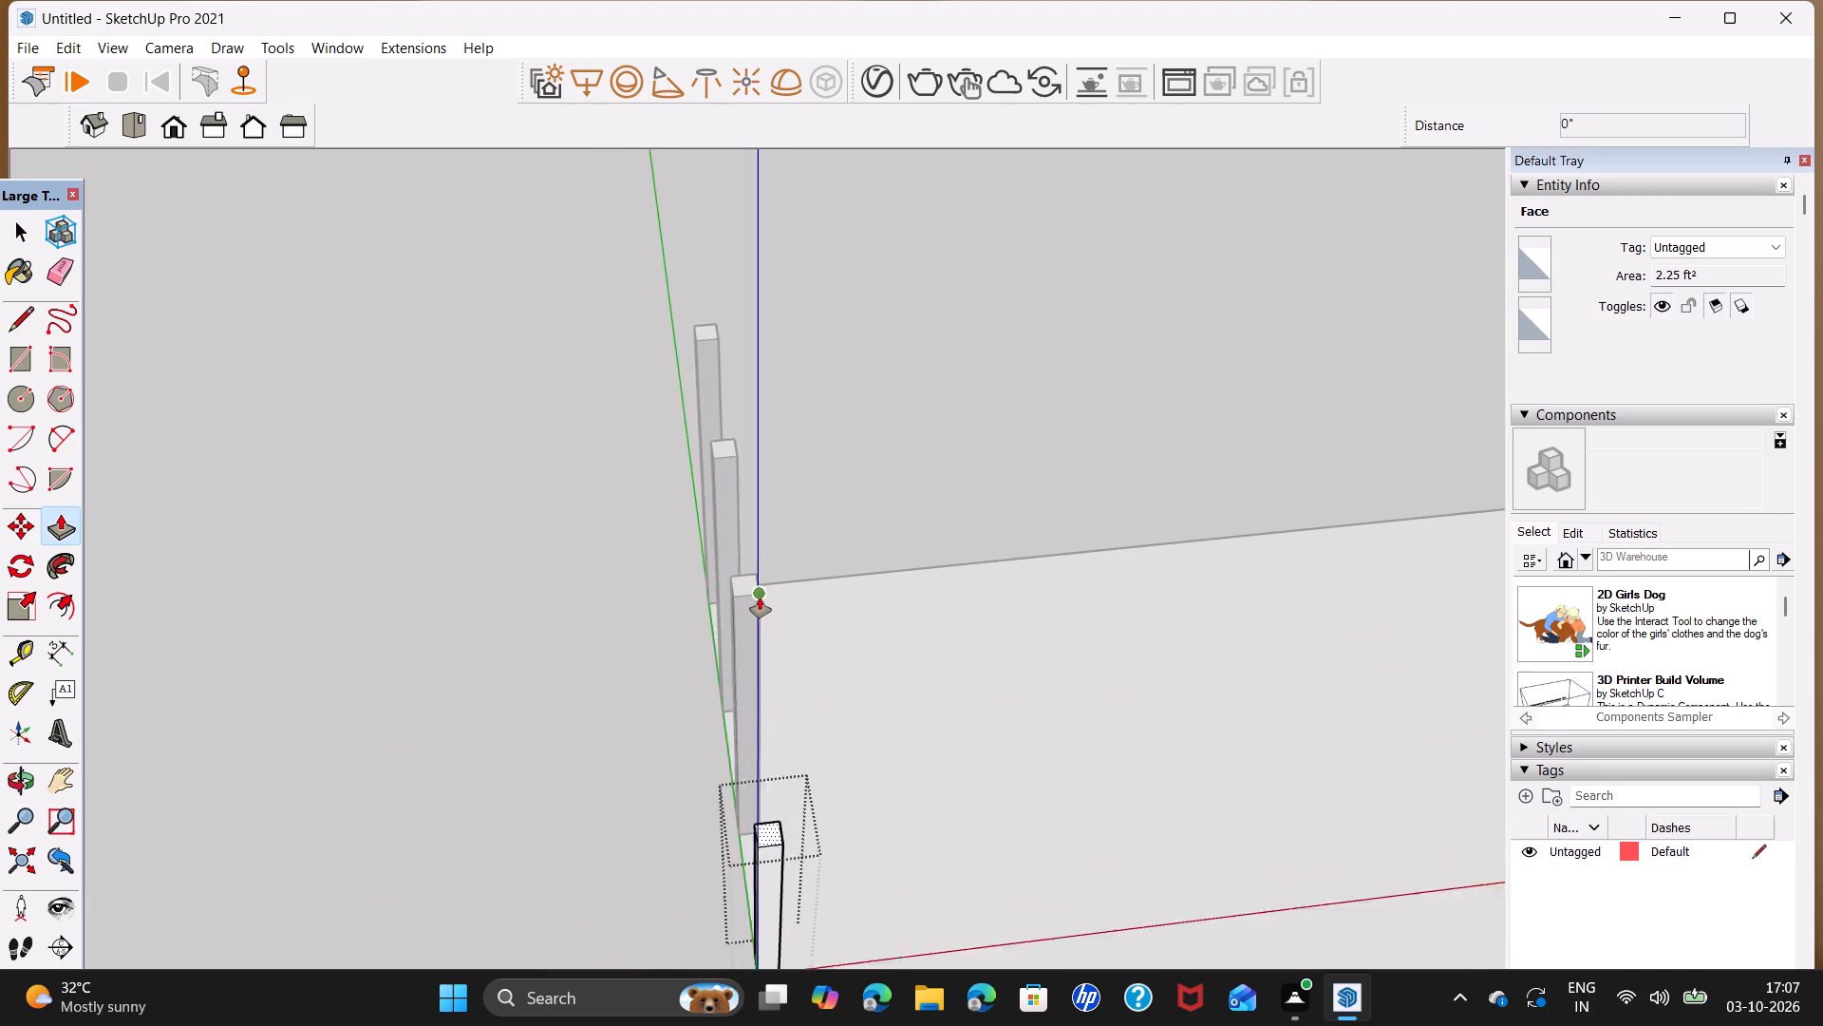
pyautogui.scroll(3, 760, 598)
pyautogui.click(744, 575)
pyautogui.press('space')
pyautogui.tripleClick(744, 575)
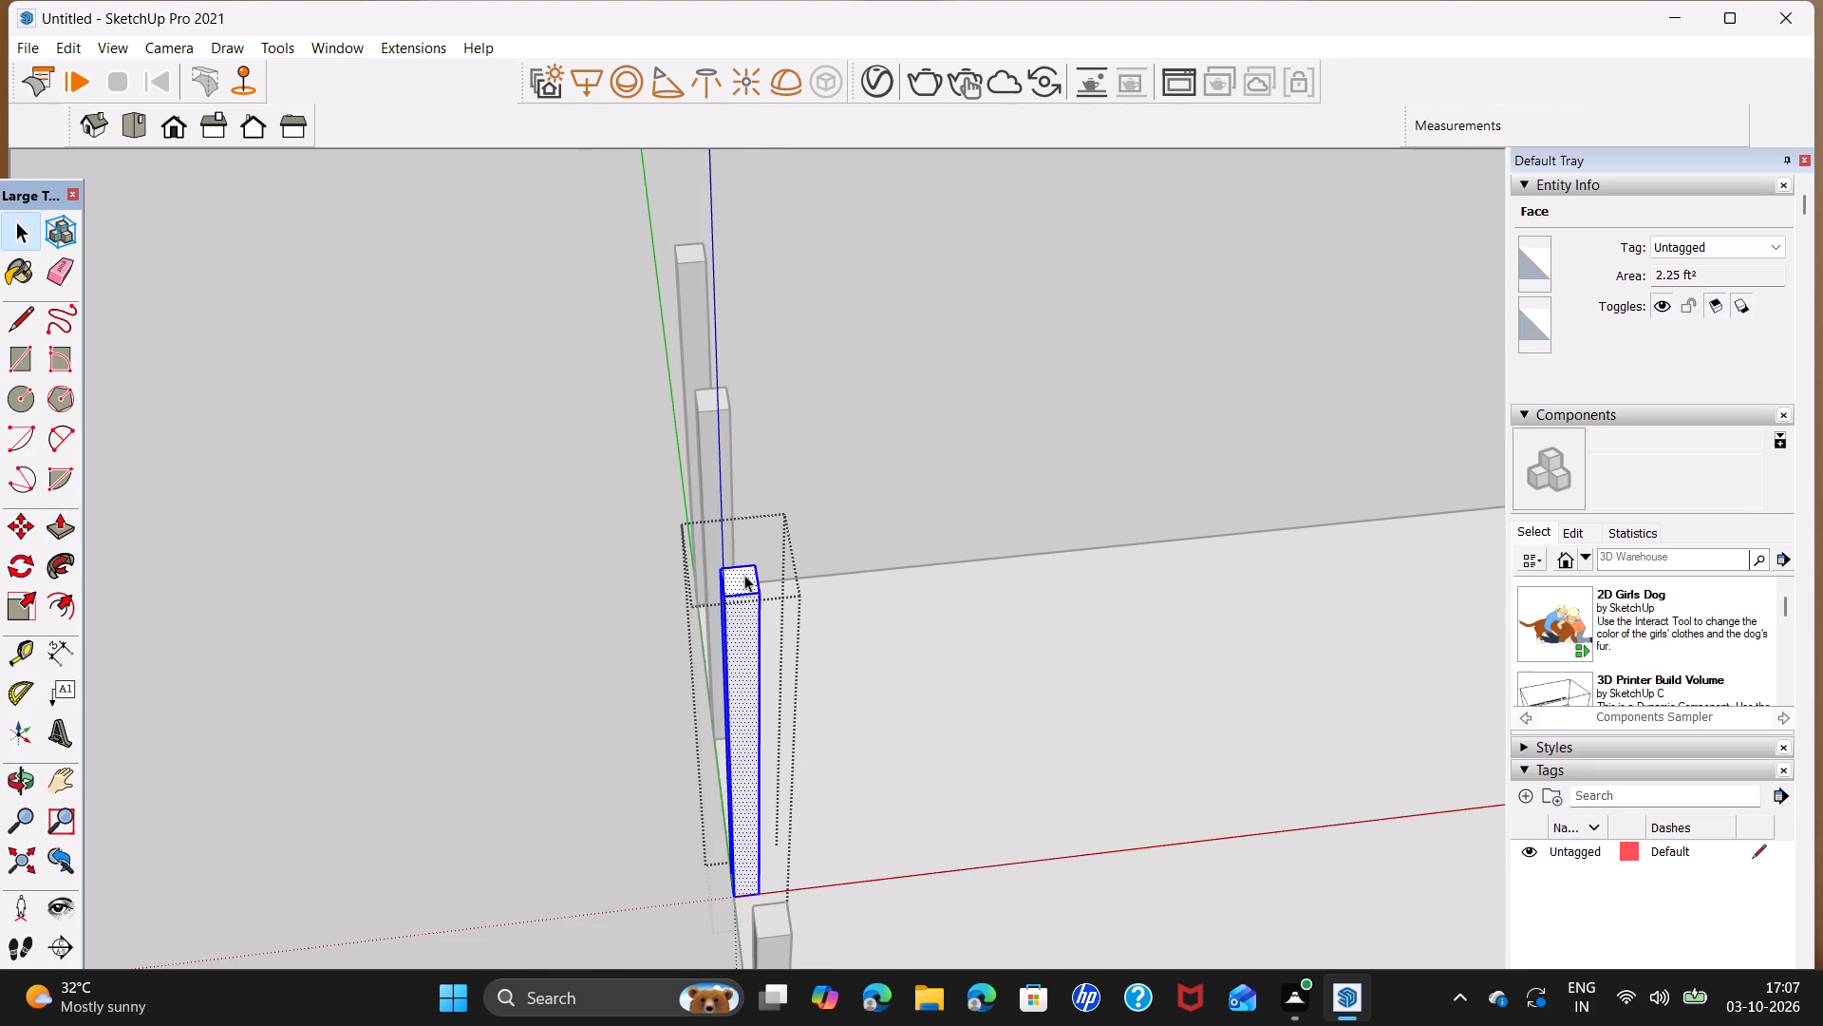
pyautogui.click(744, 575)
pyautogui.click(743, 579)
pyautogui.click(743, 579)
pyautogui.click(743, 581)
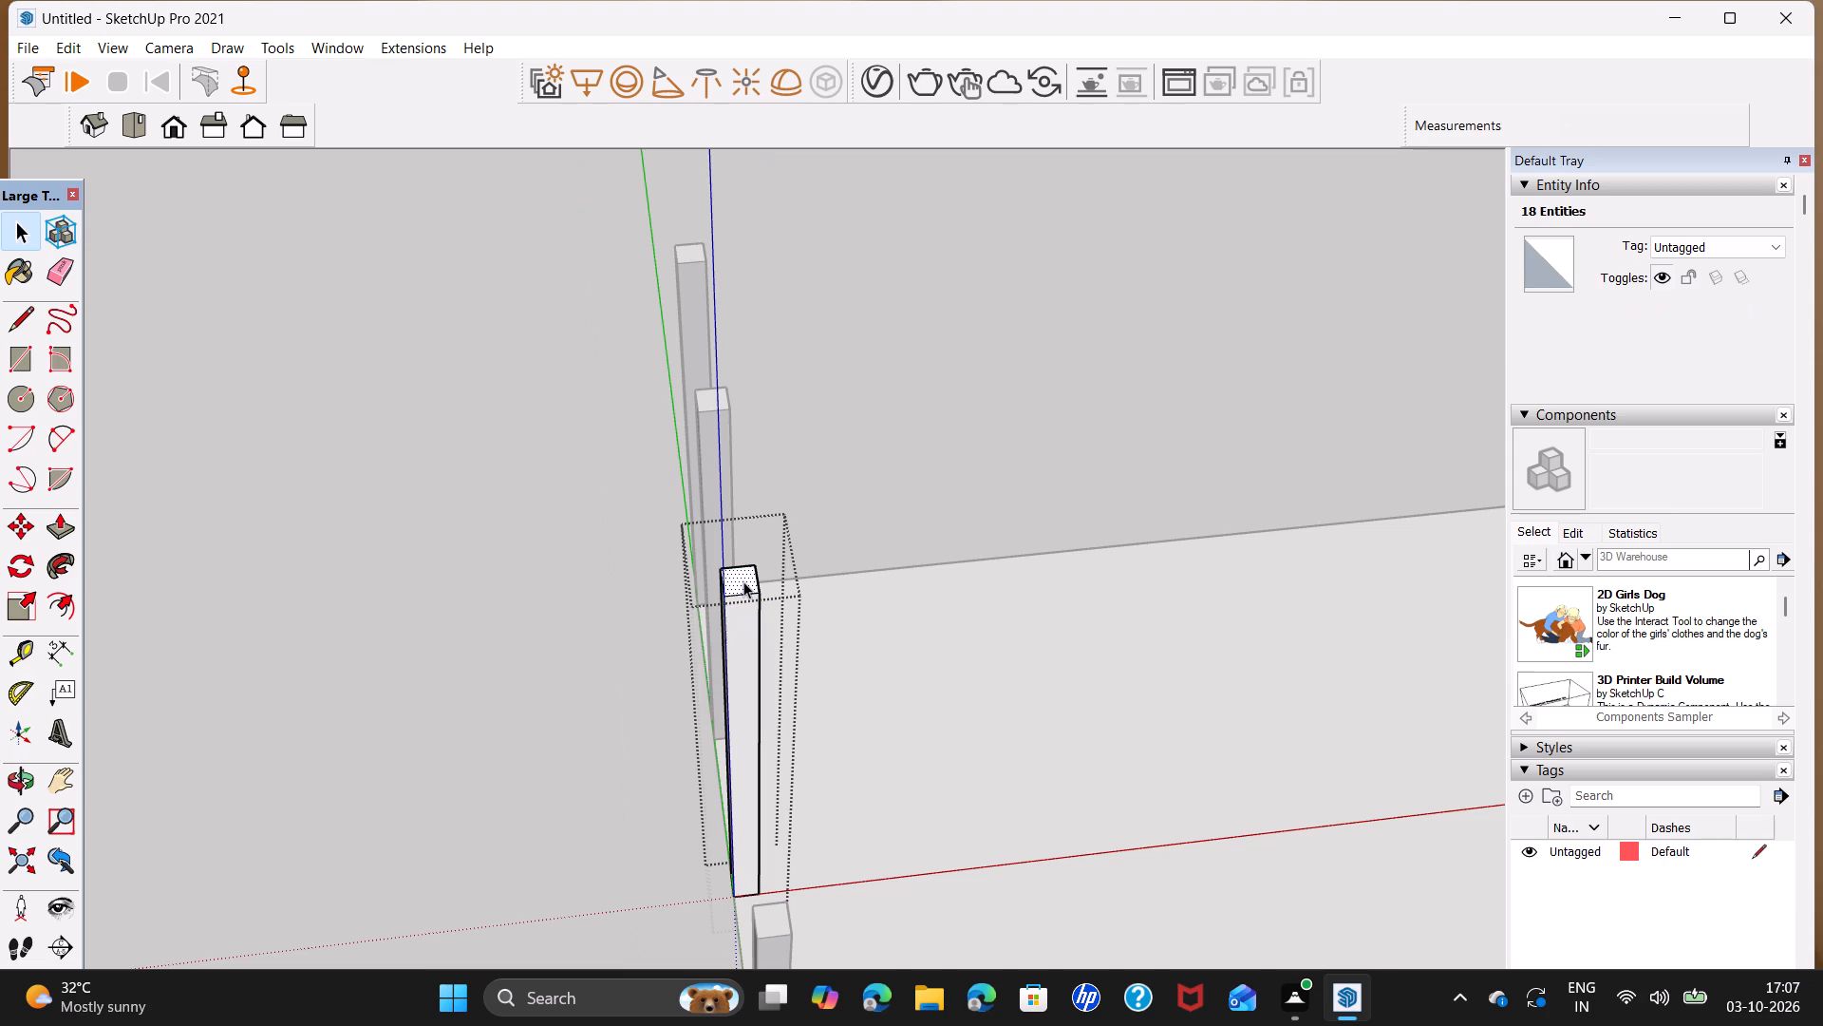
pyautogui.press('p')
pyautogui.doubleClick(743, 581)
# Lower the ninth column's top face by the same 10' inside its group.
pyautogui.press('space')
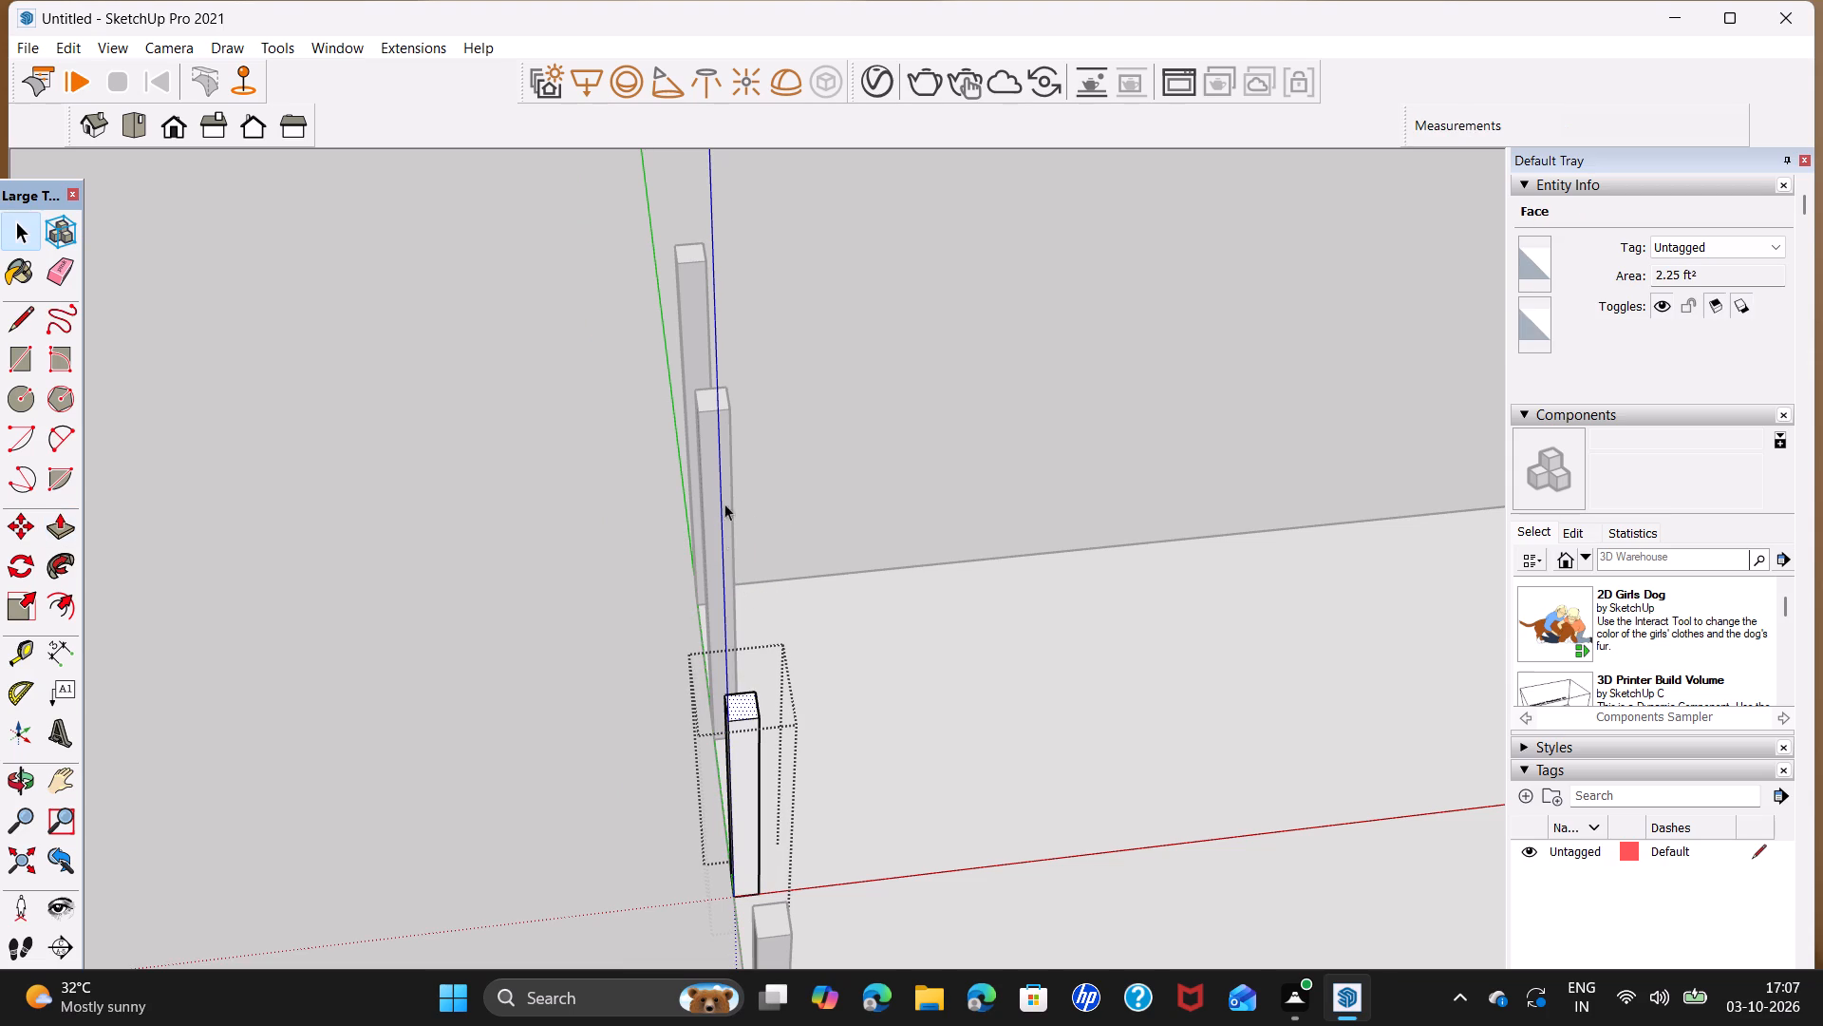
pyautogui.doubleClick(706, 408)
pyautogui.doubleClick(705, 403)
pyautogui.click(705, 401)
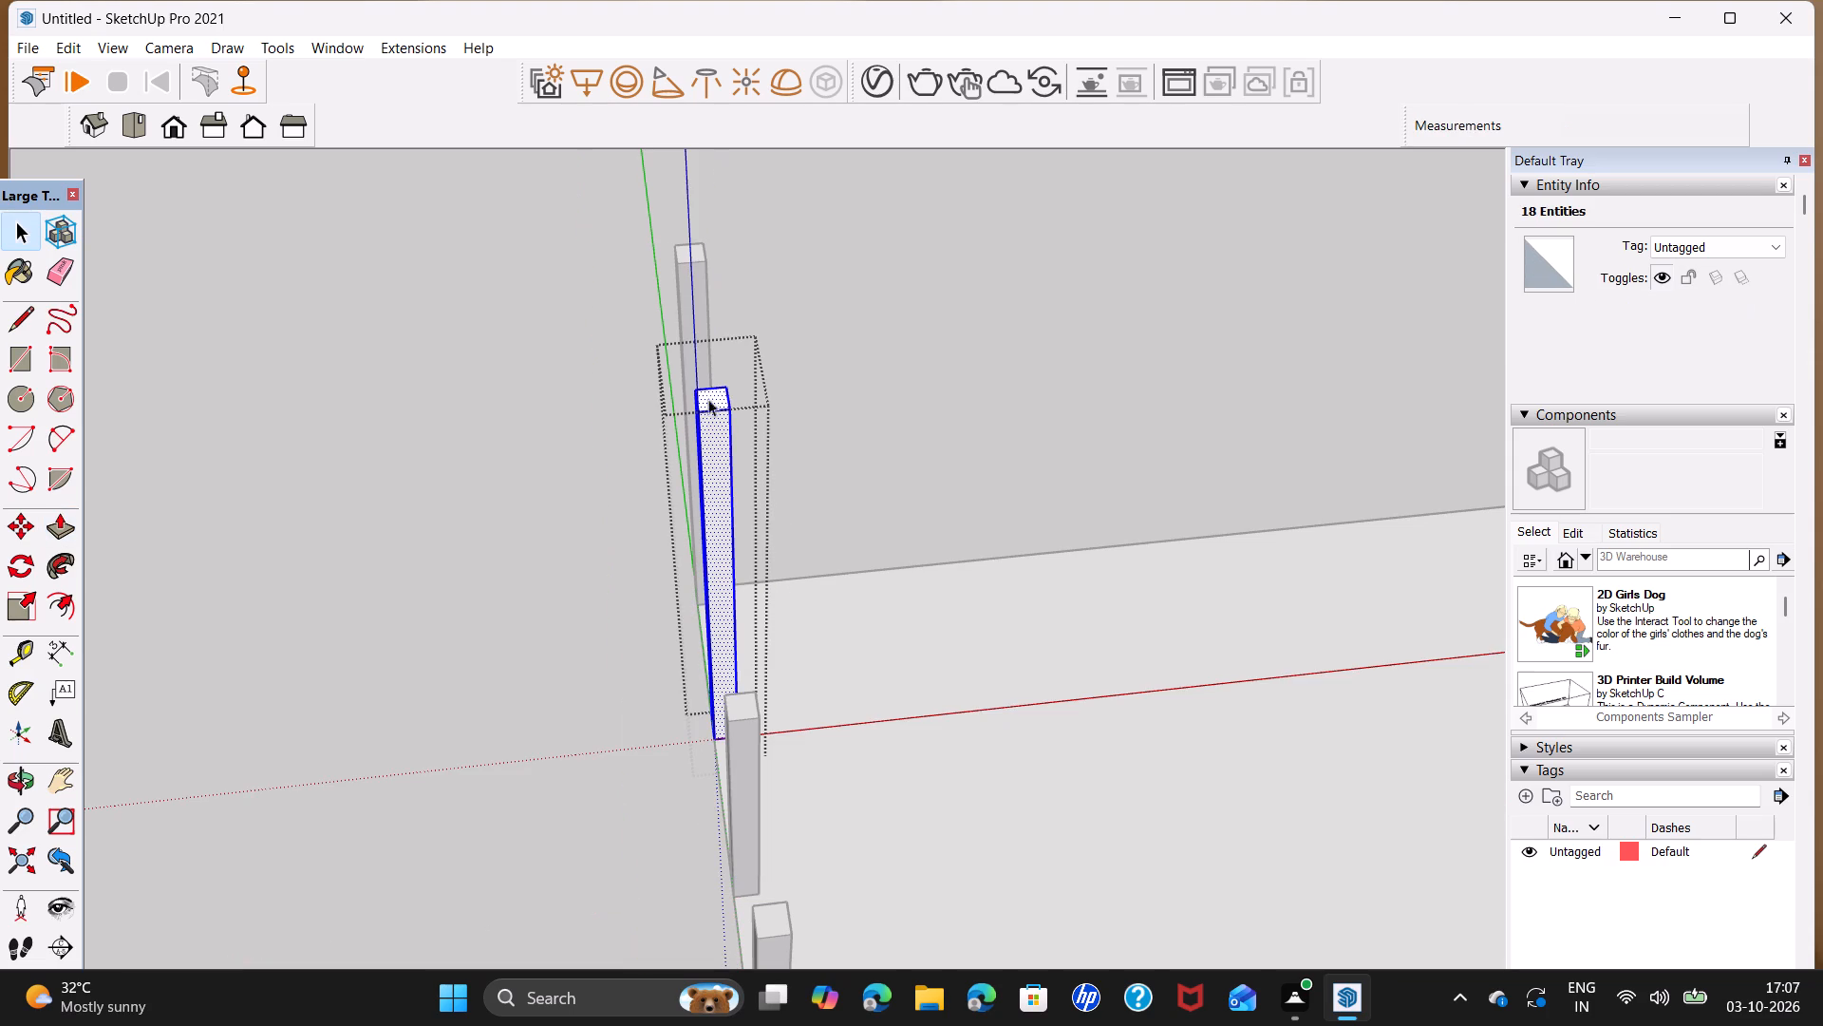
pyautogui.click(710, 397)
pyautogui.press('p')
pyautogui.doubleClick(716, 397)
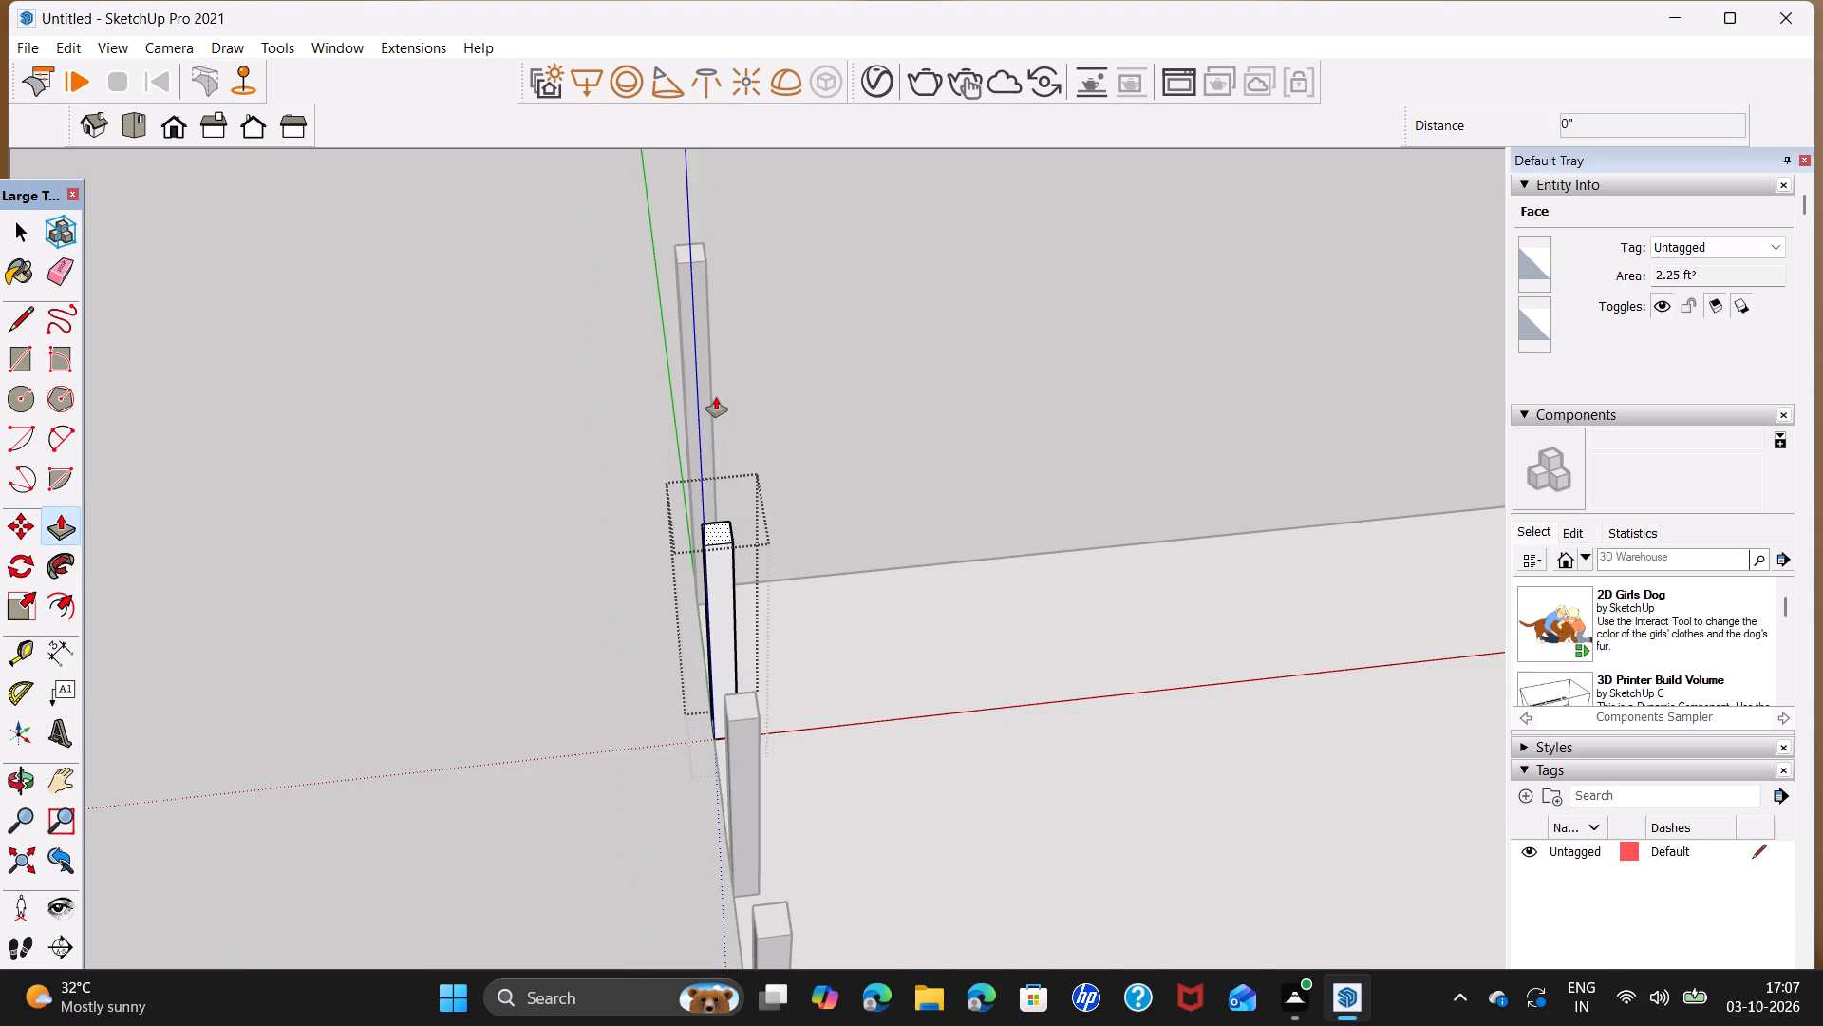
# Lower the tenth column's top face by the same 10' inside its group and close the group.
pyautogui.press('space')
pyautogui.doubleClick(684, 260)
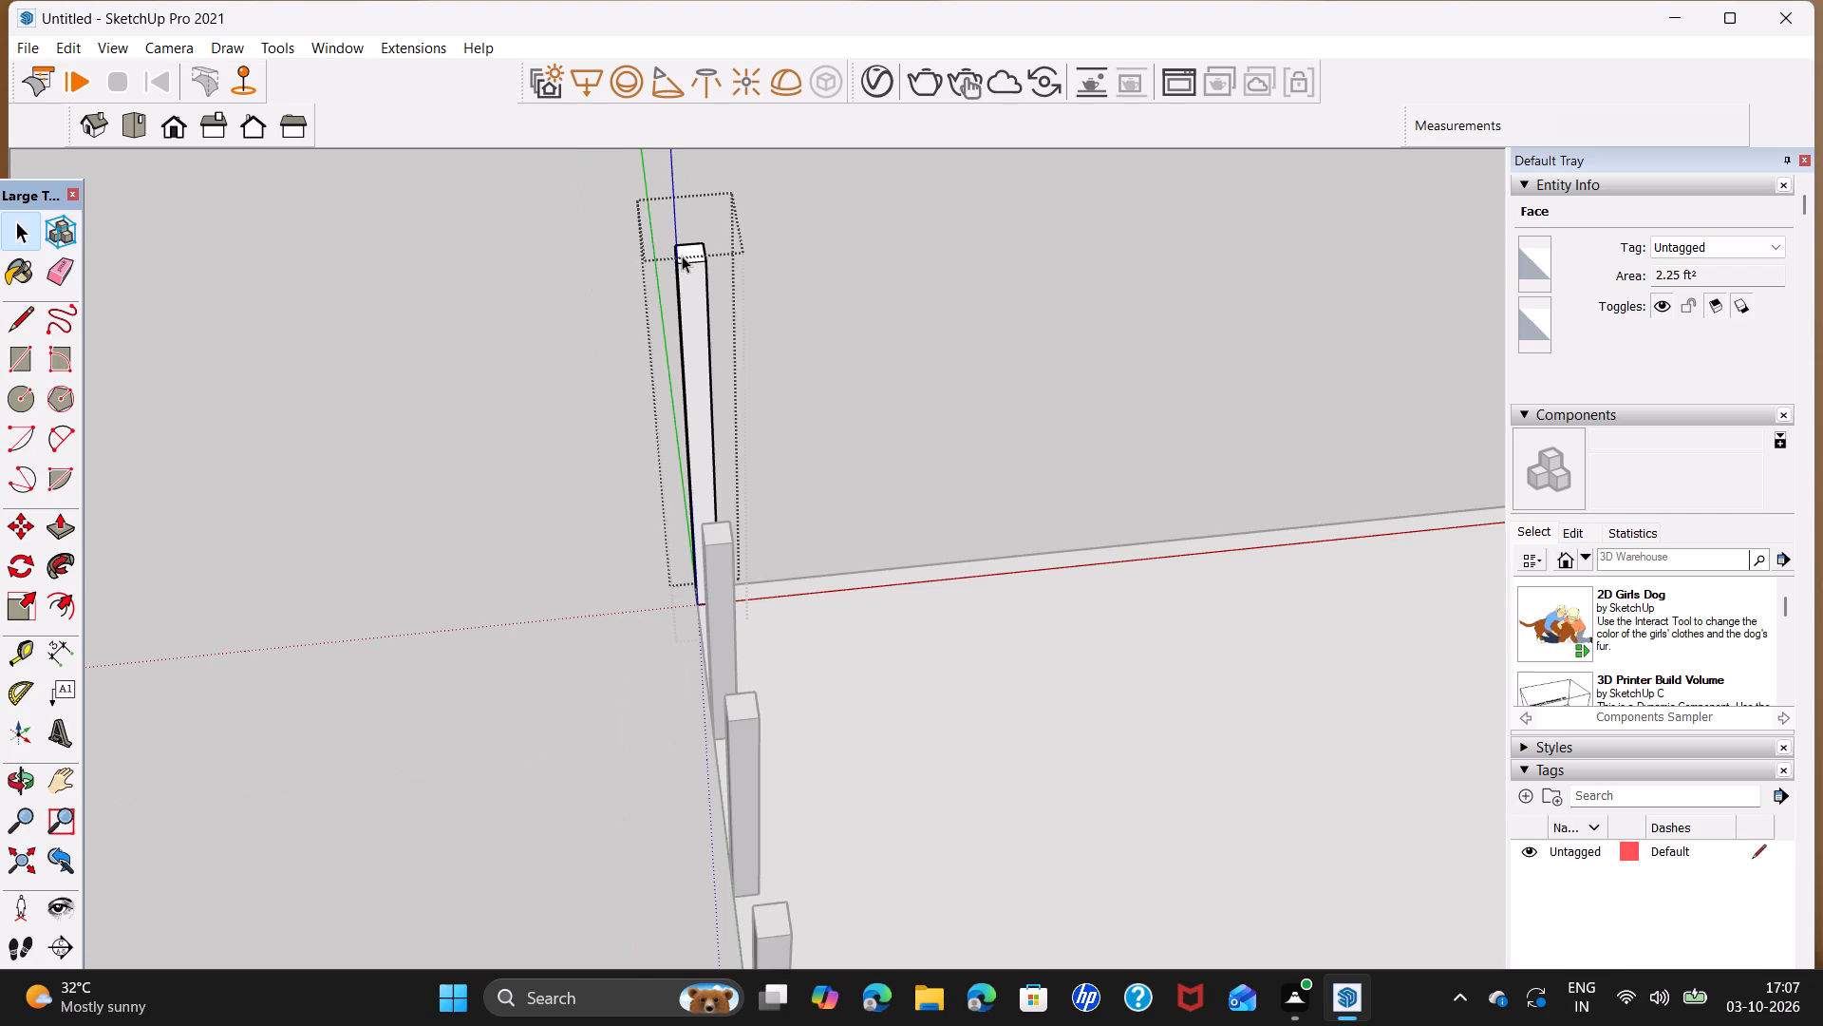
pyautogui.doubleClick(682, 255)
pyautogui.click(684, 251)
pyautogui.click(694, 246)
pyautogui.click(698, 247)
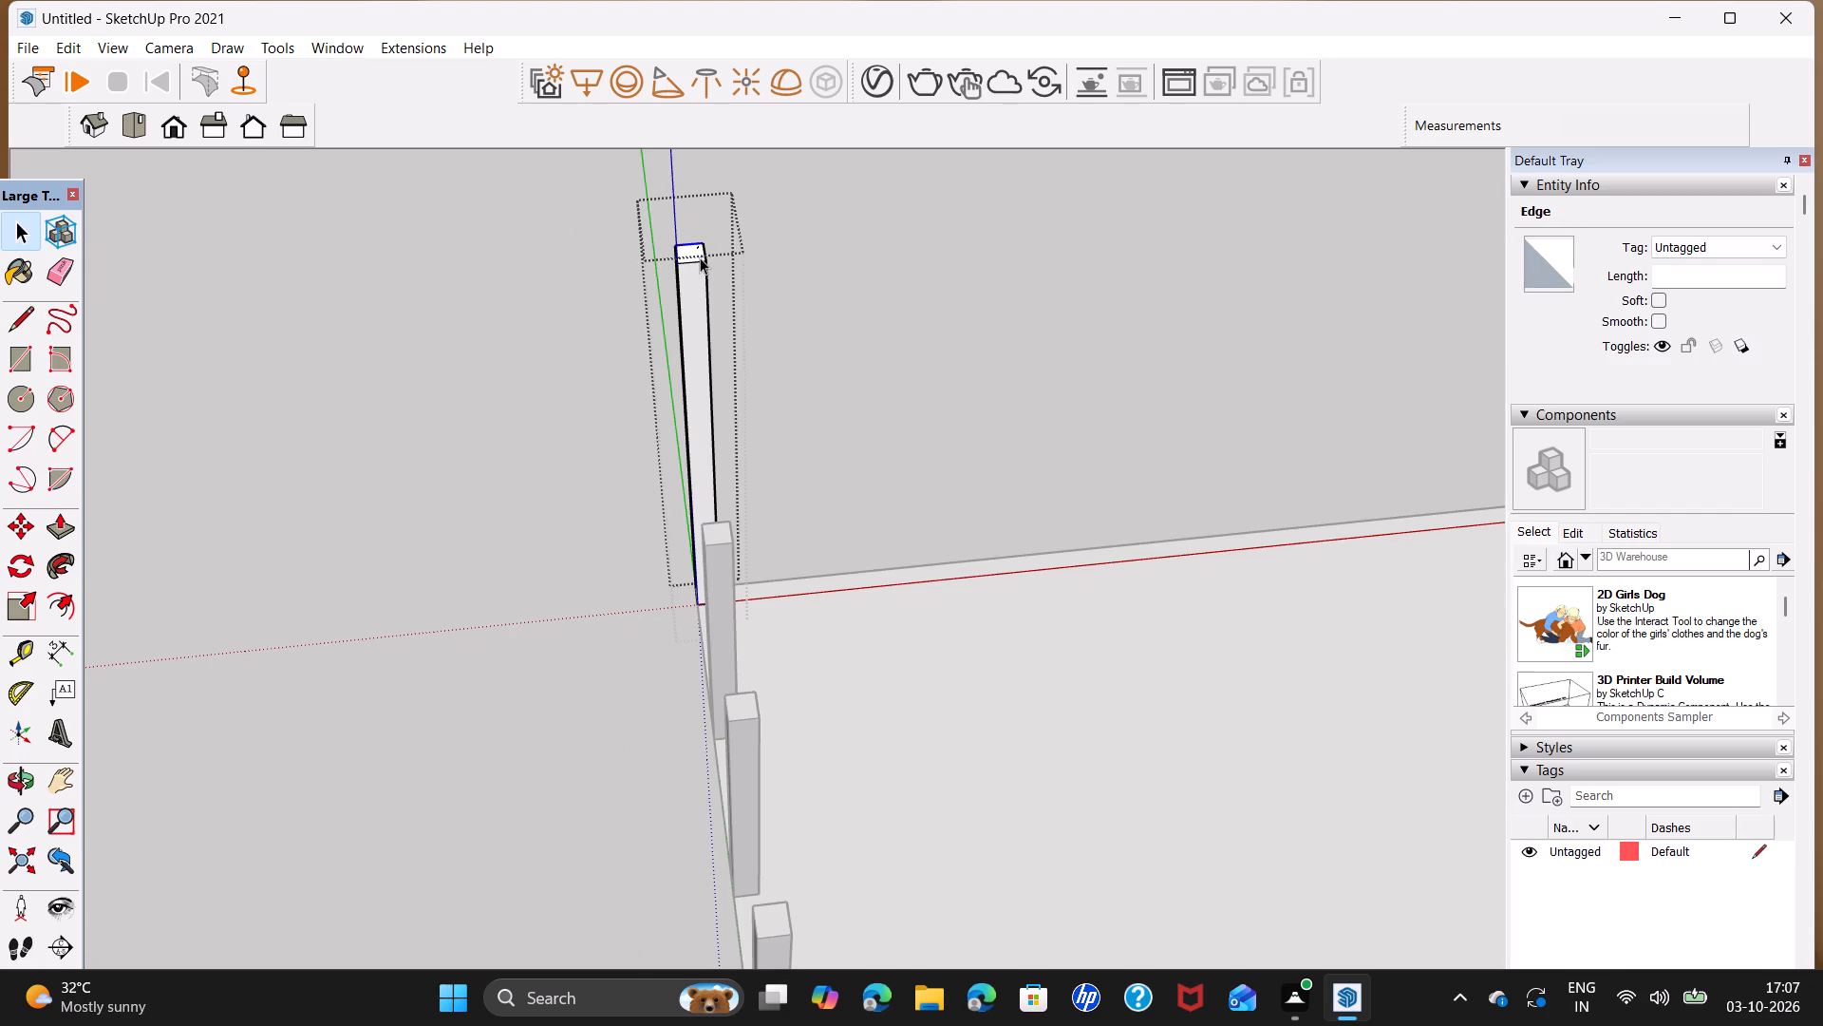
pyautogui.press('p')
pyautogui.doubleClick(691, 258)
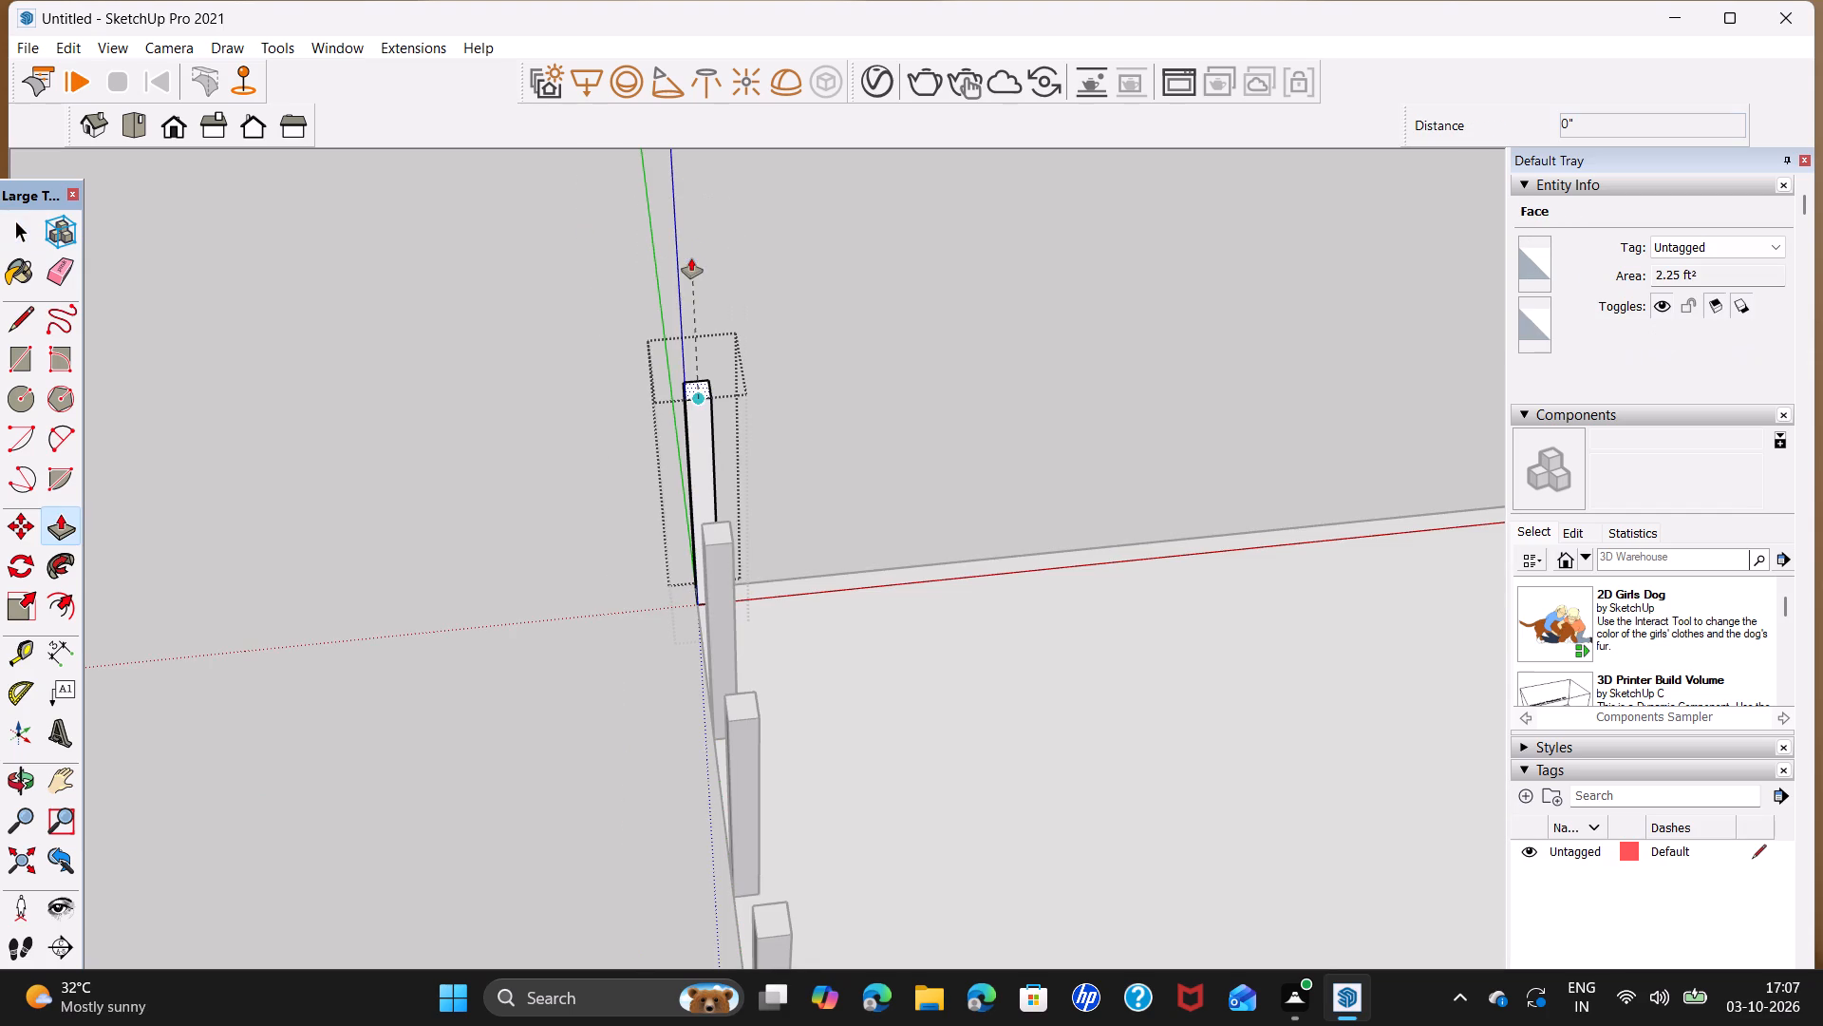
pyautogui.press('space')
pyautogui.scroll(-5, 797, 321)
pyautogui.moveTo(918, 786); pyautogui.dragTo(500, 497, button='middle')
pyautogui.scroll(-7, 505, 499)
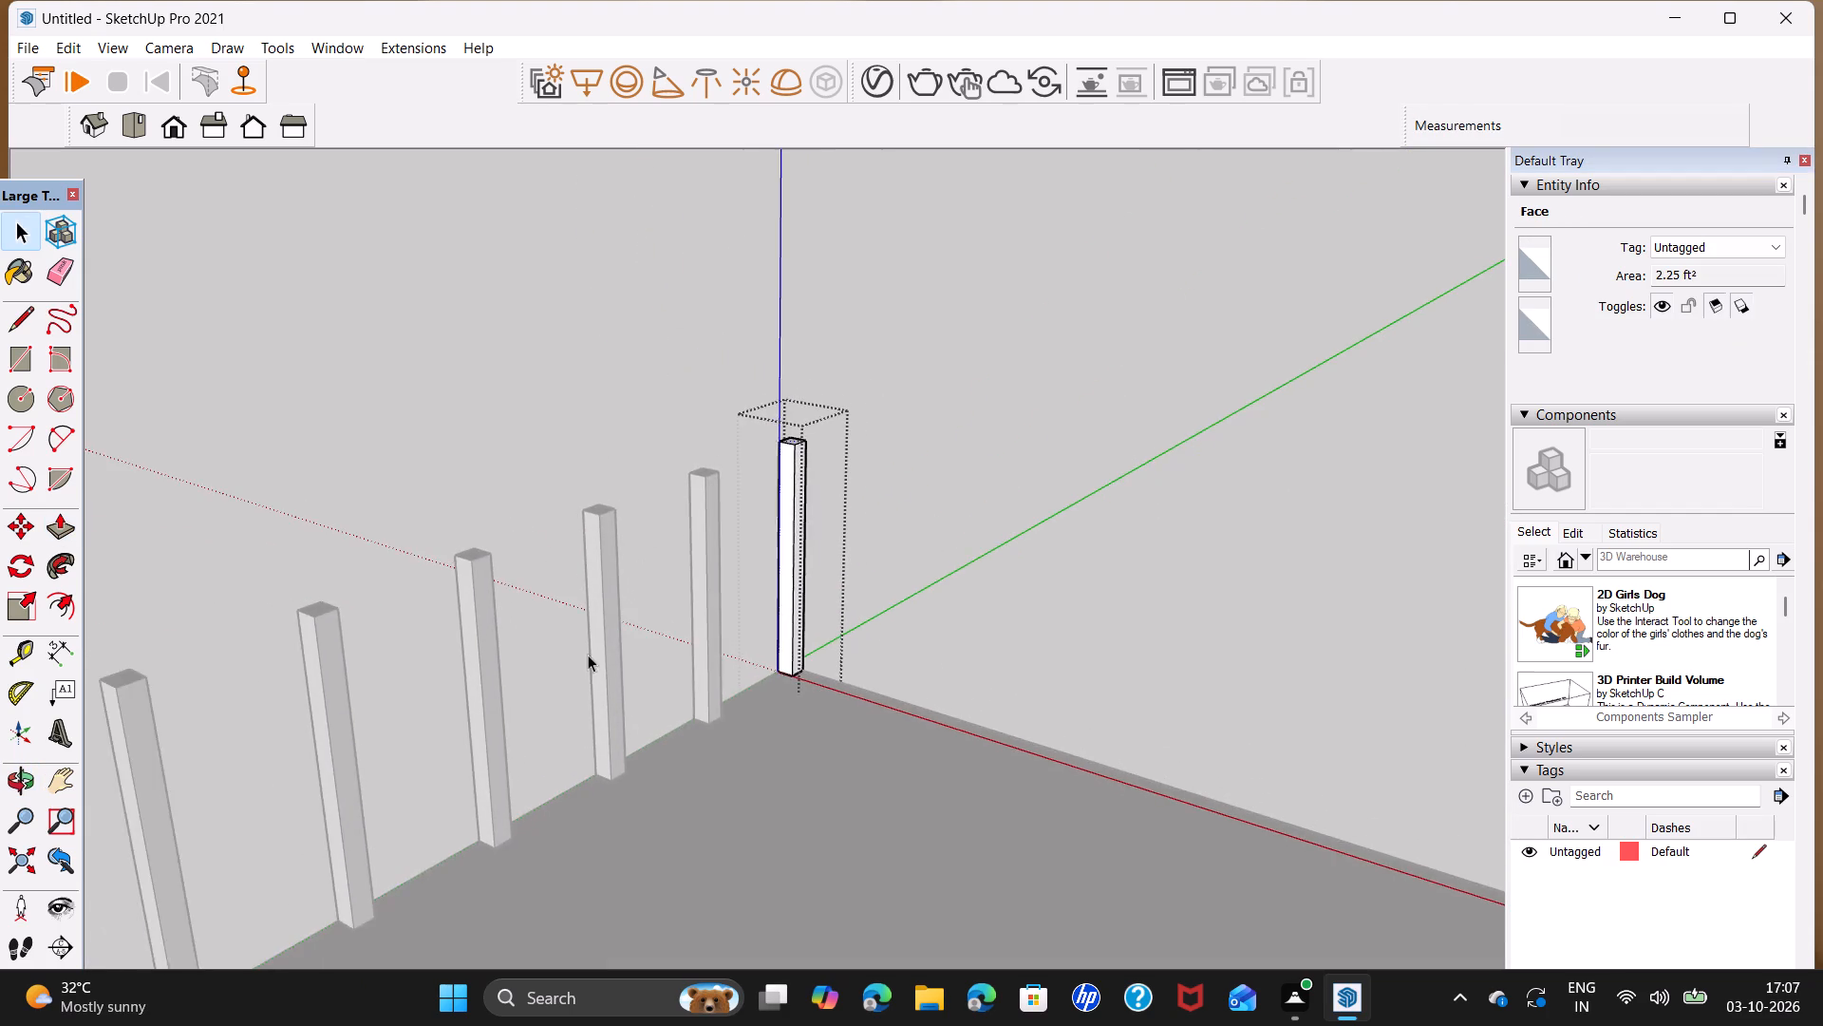
pyautogui.scroll(-12, 592, 698)
pyautogui.moveTo(565, 786); pyautogui.dragTo(949, 462, button='middle')
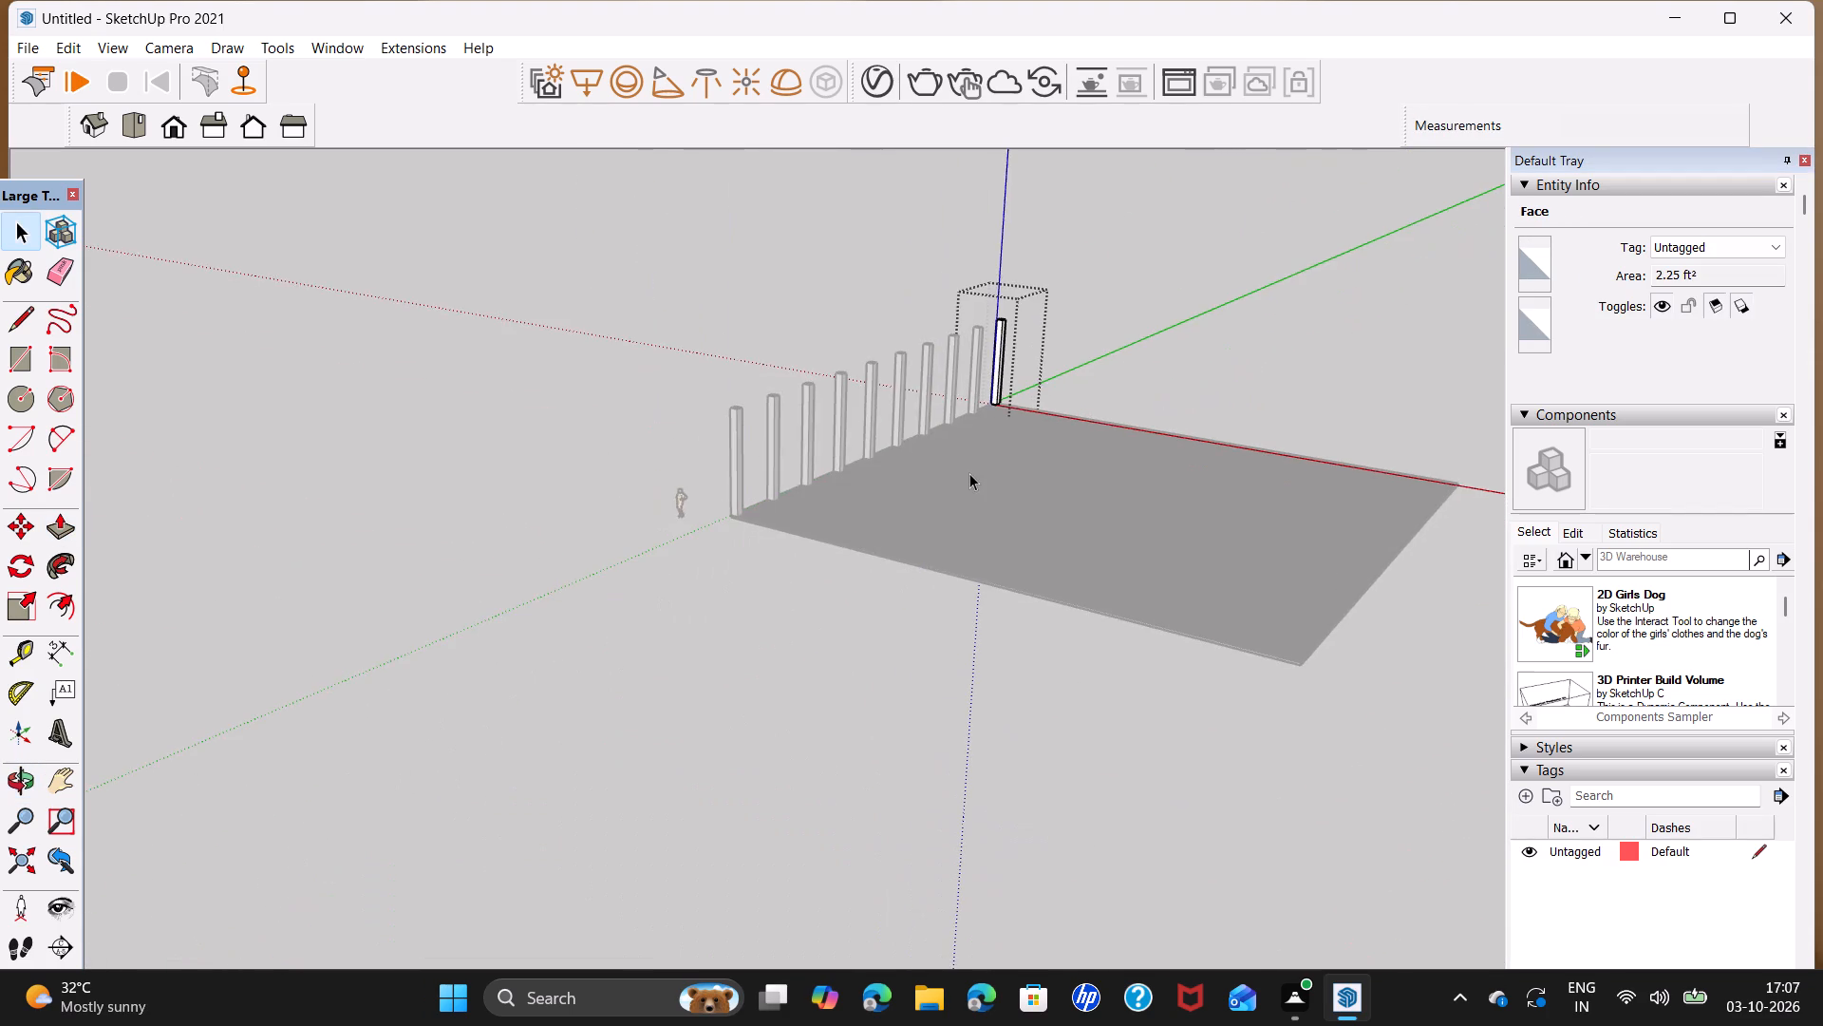
pyautogui.scroll(3, 969, 473)
pyautogui.click(1277, 198)
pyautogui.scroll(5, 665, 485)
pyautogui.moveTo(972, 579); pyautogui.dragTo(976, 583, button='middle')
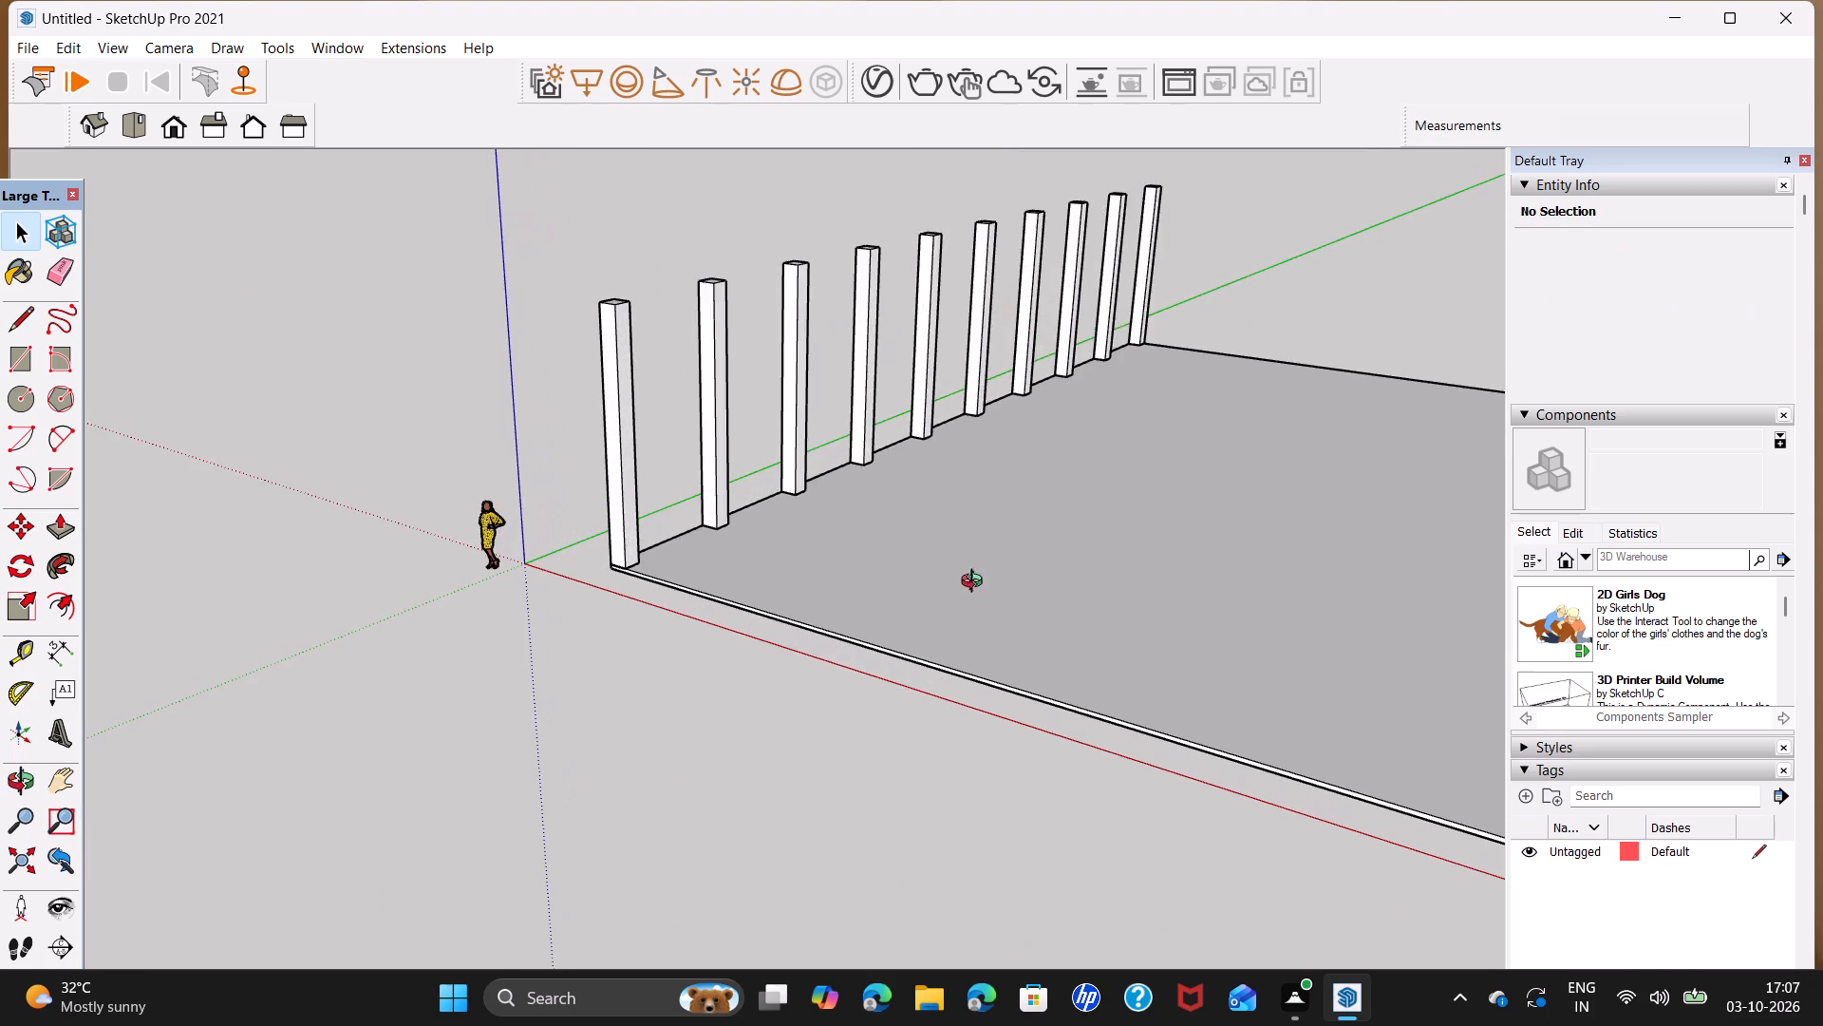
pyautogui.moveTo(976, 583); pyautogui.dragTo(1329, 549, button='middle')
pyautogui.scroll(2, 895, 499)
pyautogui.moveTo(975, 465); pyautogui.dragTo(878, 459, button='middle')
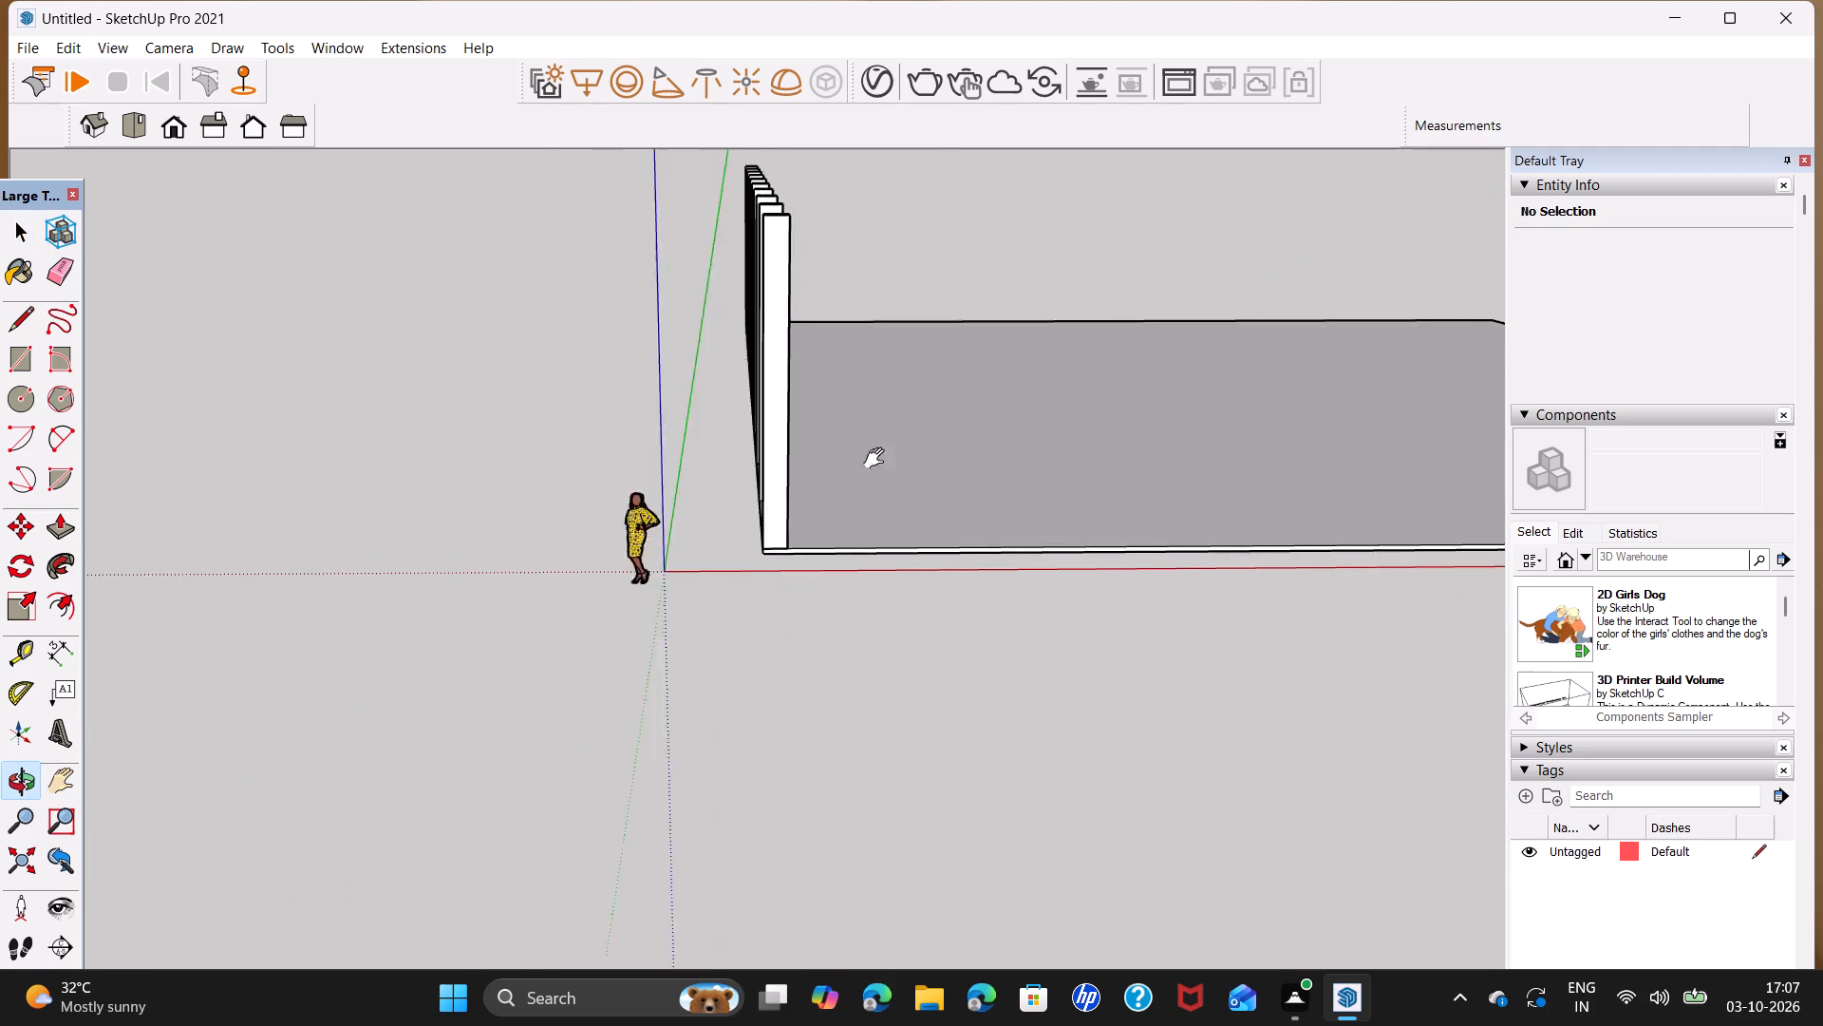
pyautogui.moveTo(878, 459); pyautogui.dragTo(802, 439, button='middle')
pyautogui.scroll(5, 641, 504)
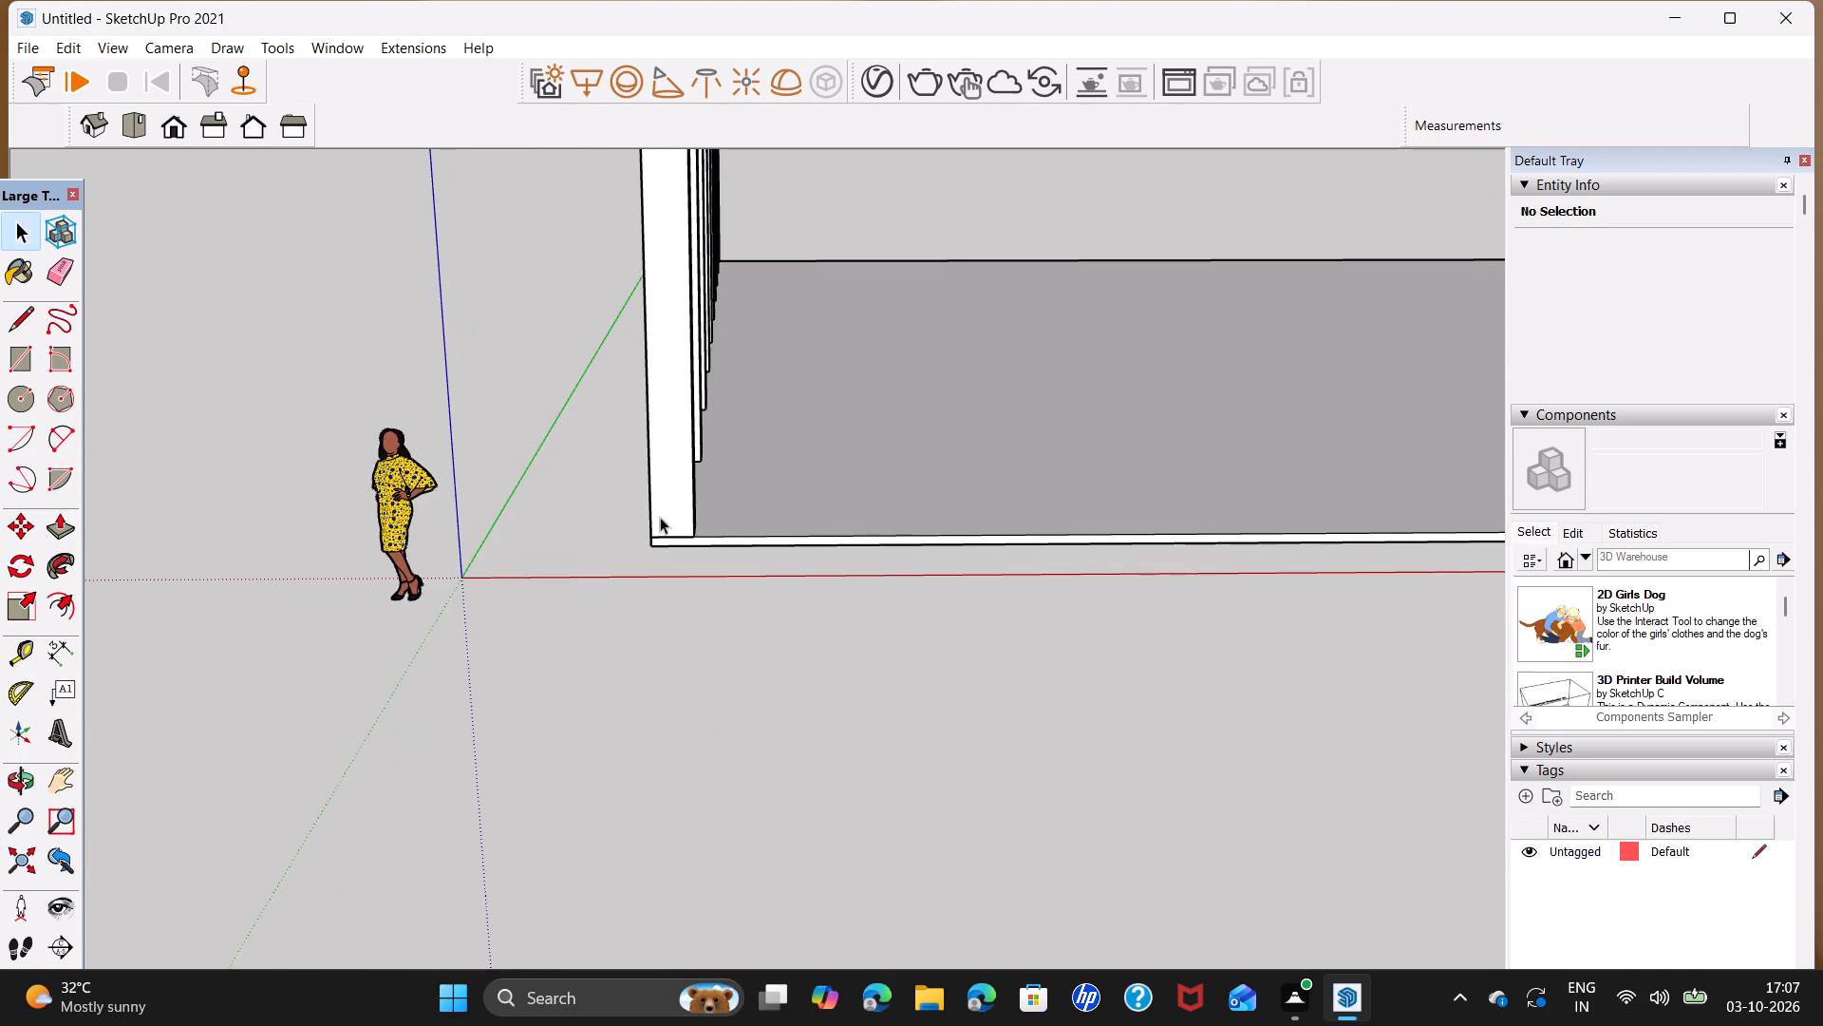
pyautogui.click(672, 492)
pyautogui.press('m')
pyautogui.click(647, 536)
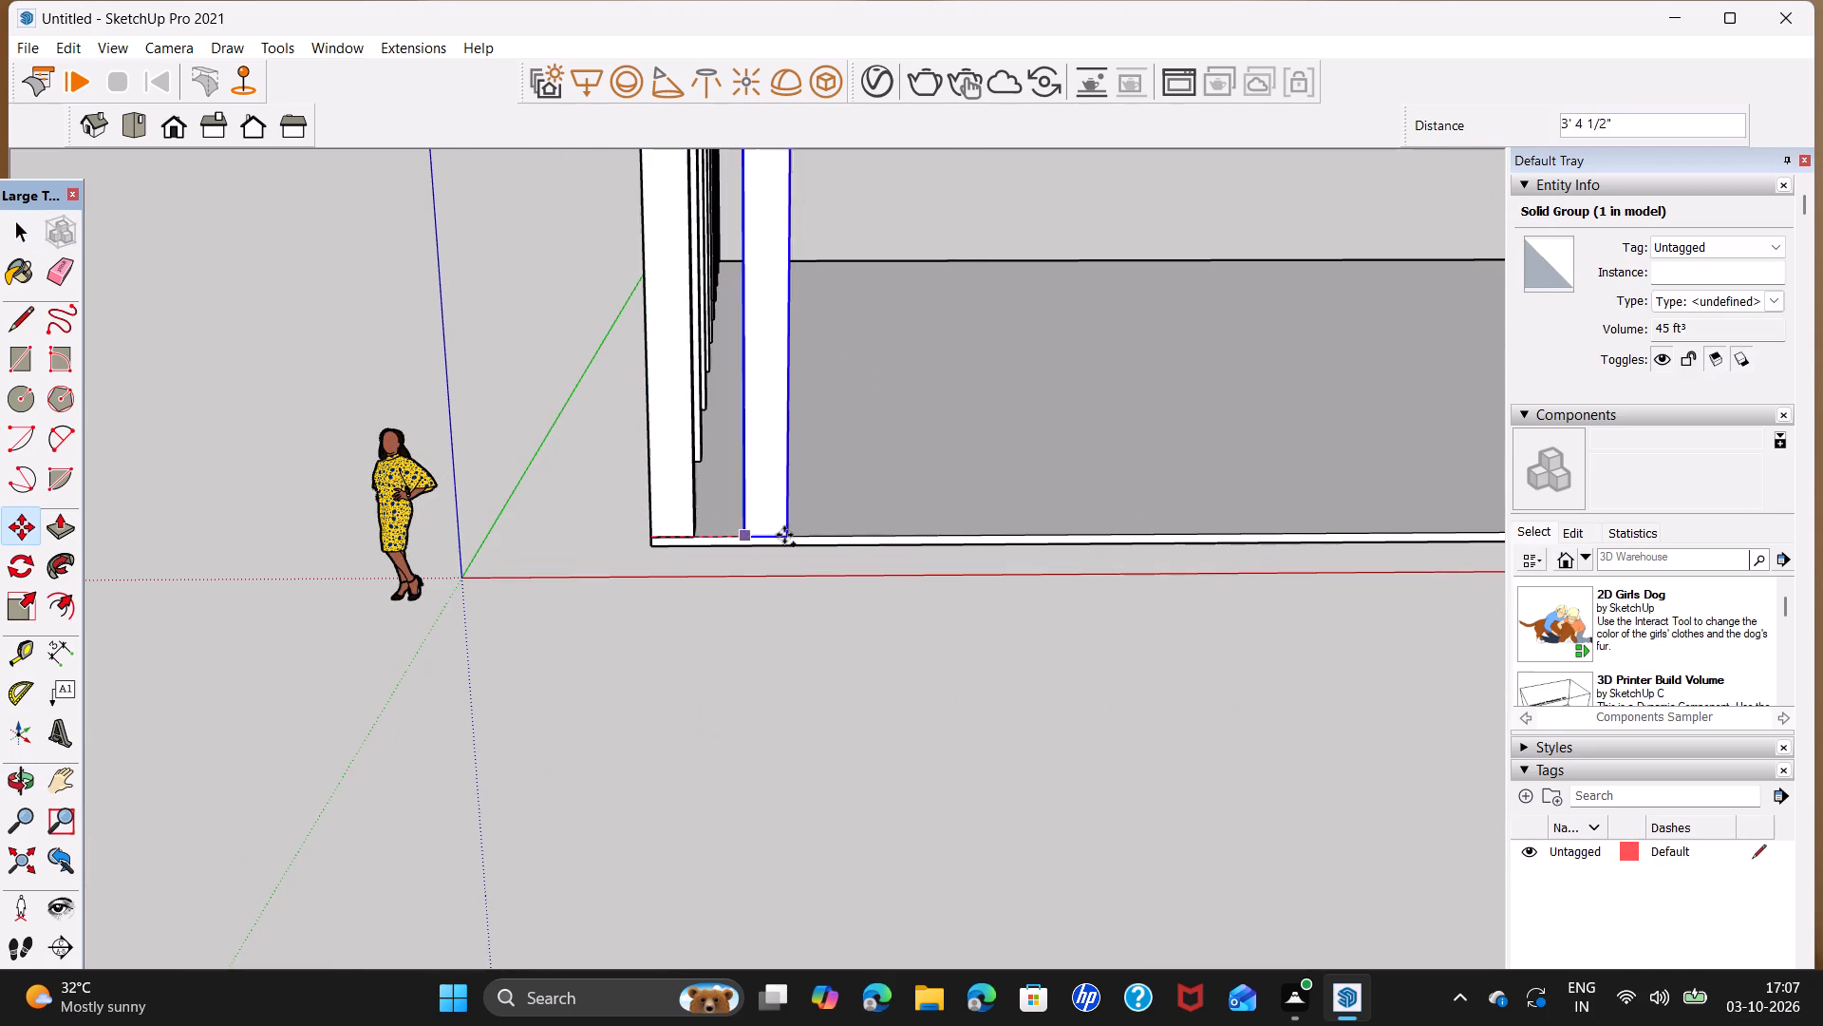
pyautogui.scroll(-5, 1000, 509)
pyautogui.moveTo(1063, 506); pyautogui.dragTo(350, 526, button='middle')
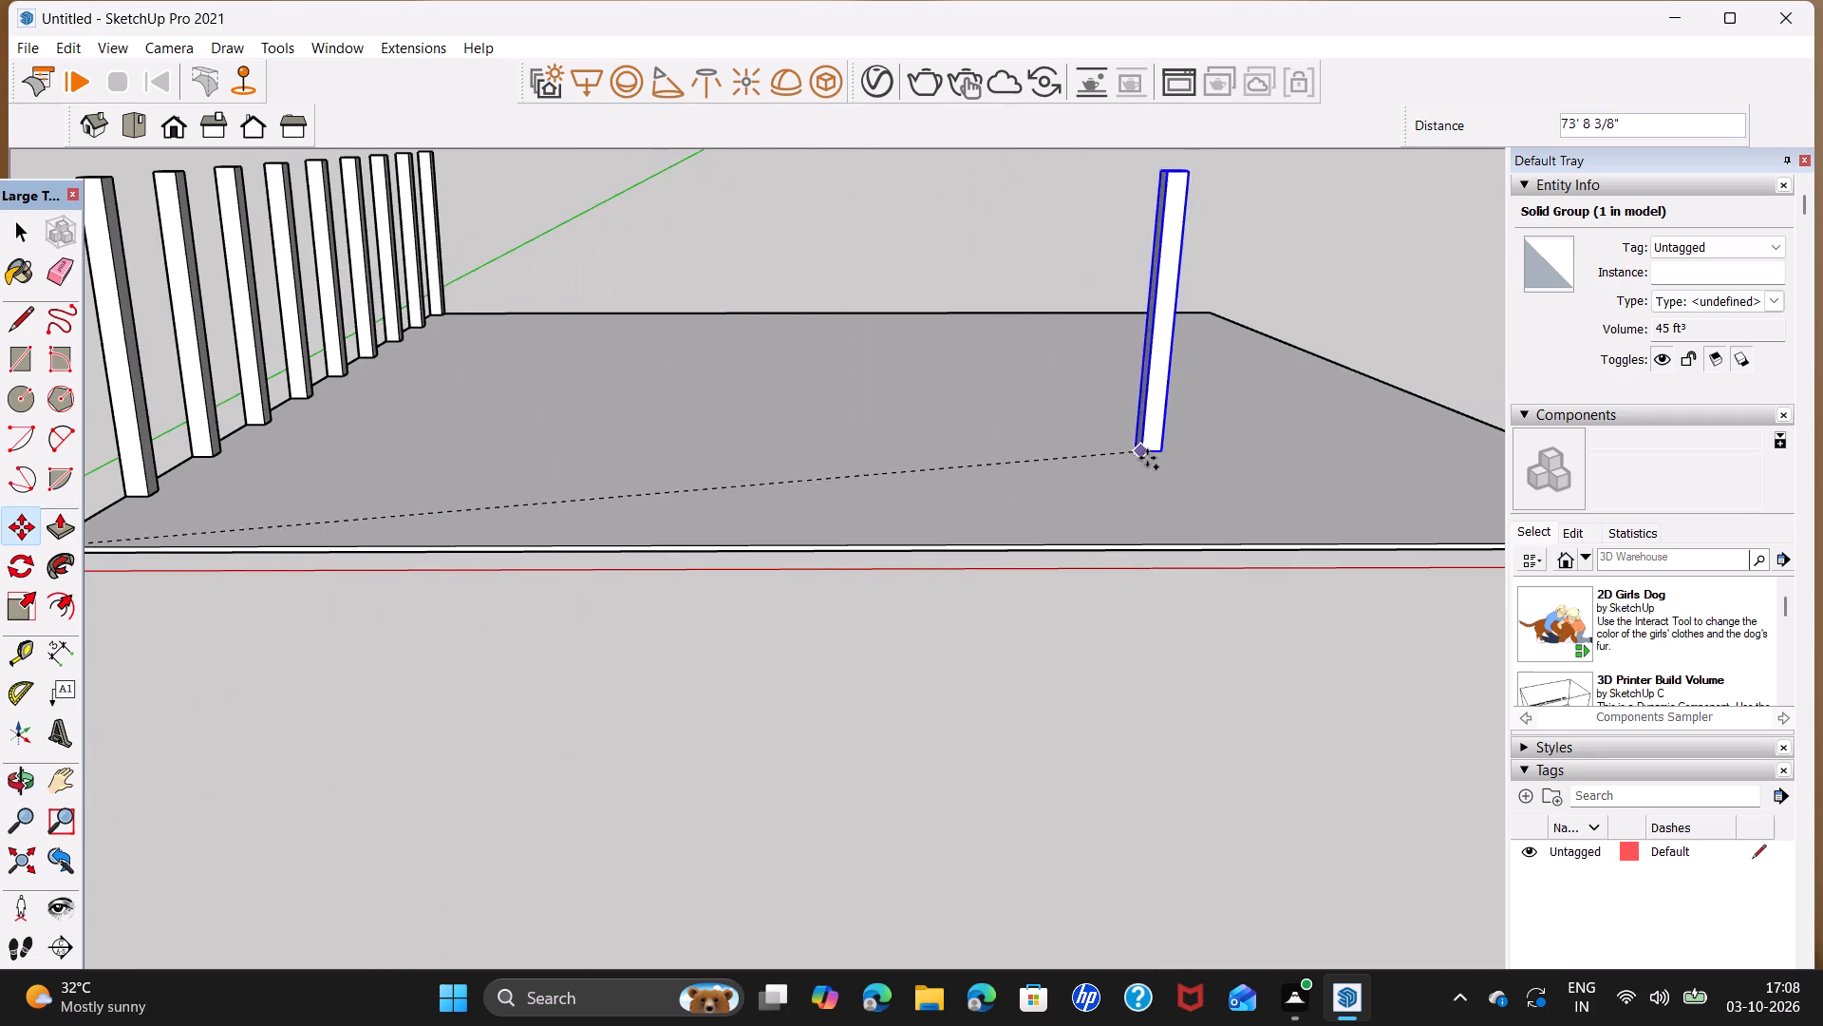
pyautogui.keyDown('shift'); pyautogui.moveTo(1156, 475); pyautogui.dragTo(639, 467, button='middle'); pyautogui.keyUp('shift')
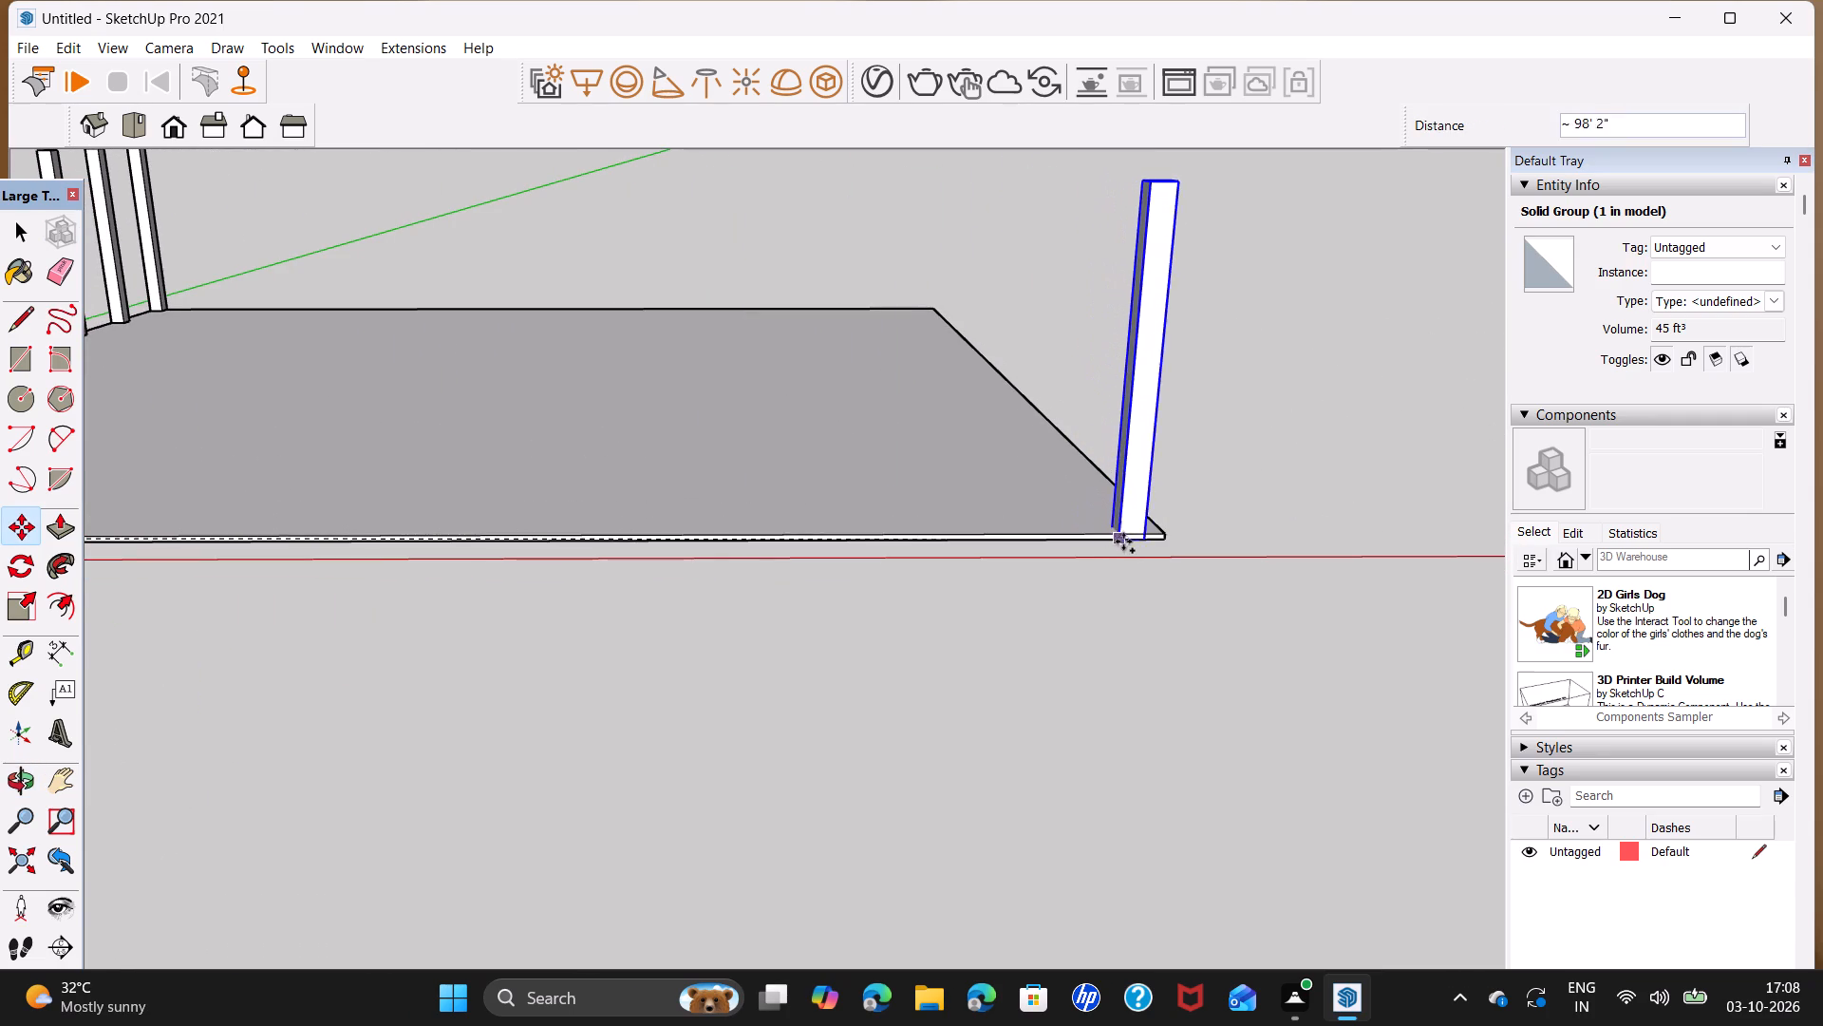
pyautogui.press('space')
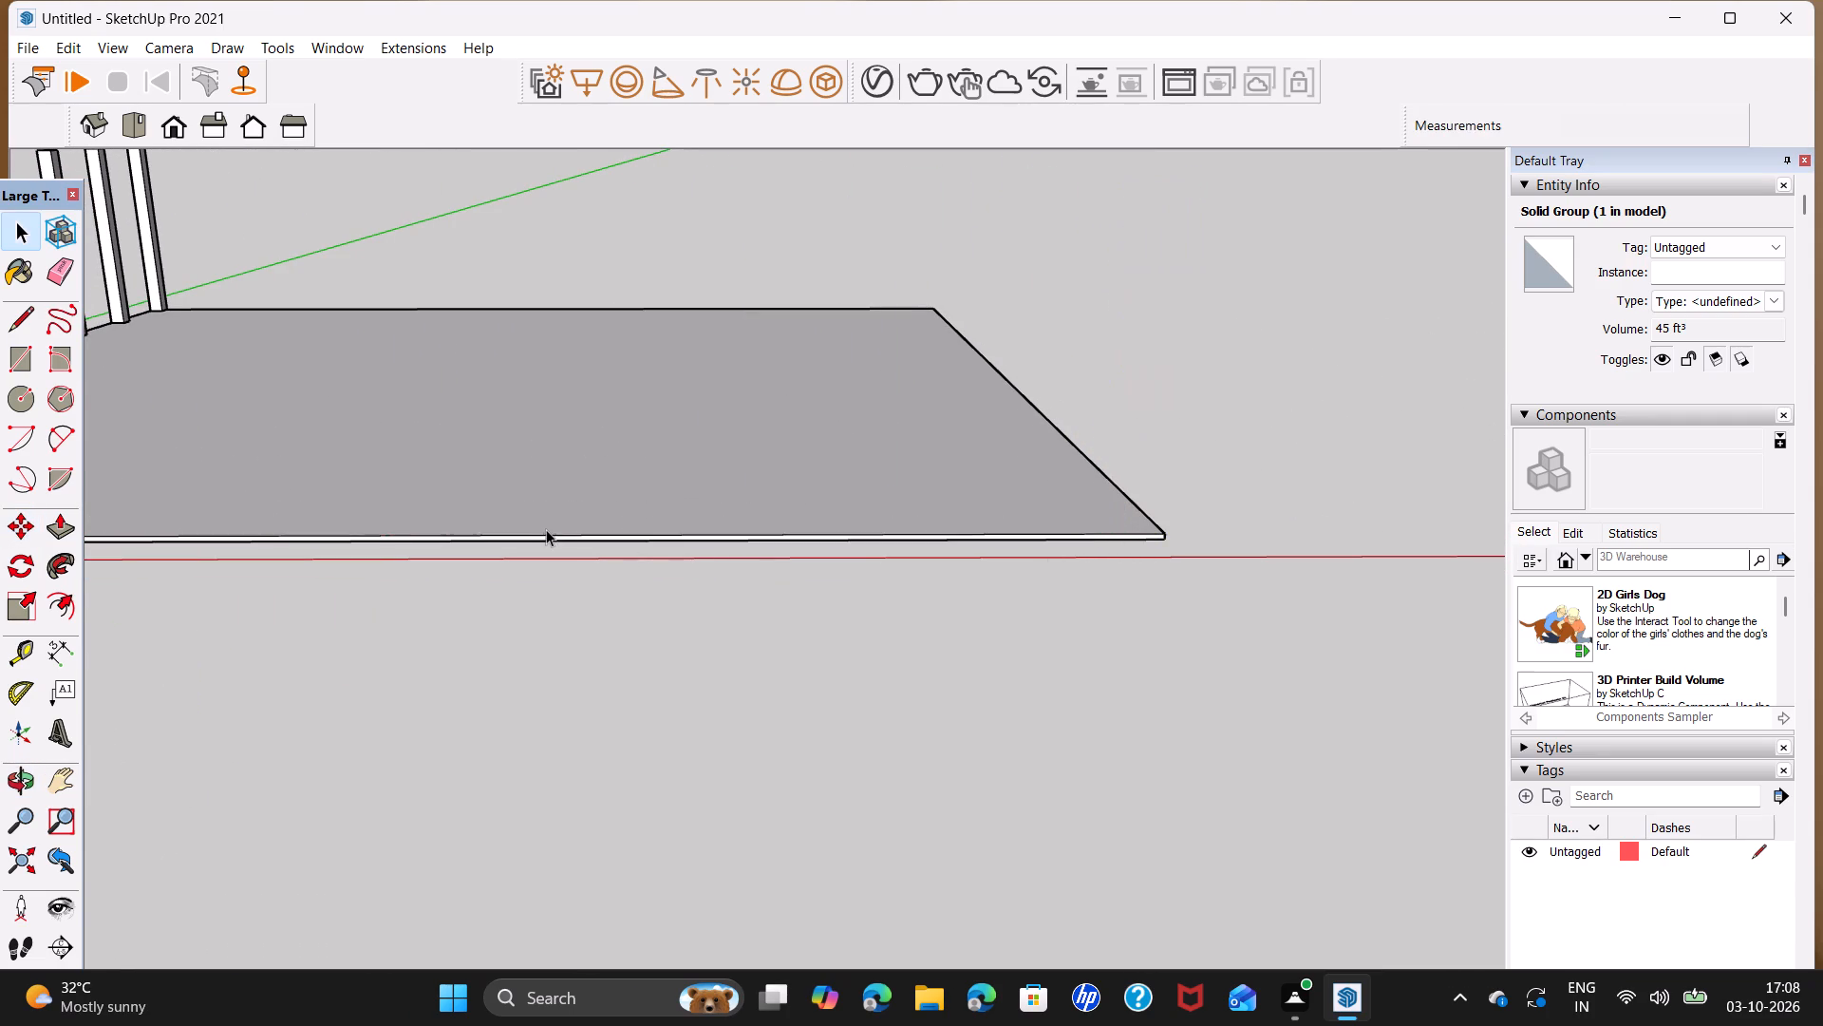
# Copy the front corner column along the slab's front edge, parallel to the red axis, to the opposite corner.
pyautogui.scroll(-4, 546, 529)
pyautogui.moveTo(545, 529); pyautogui.dragTo(985, 579, button='middle')
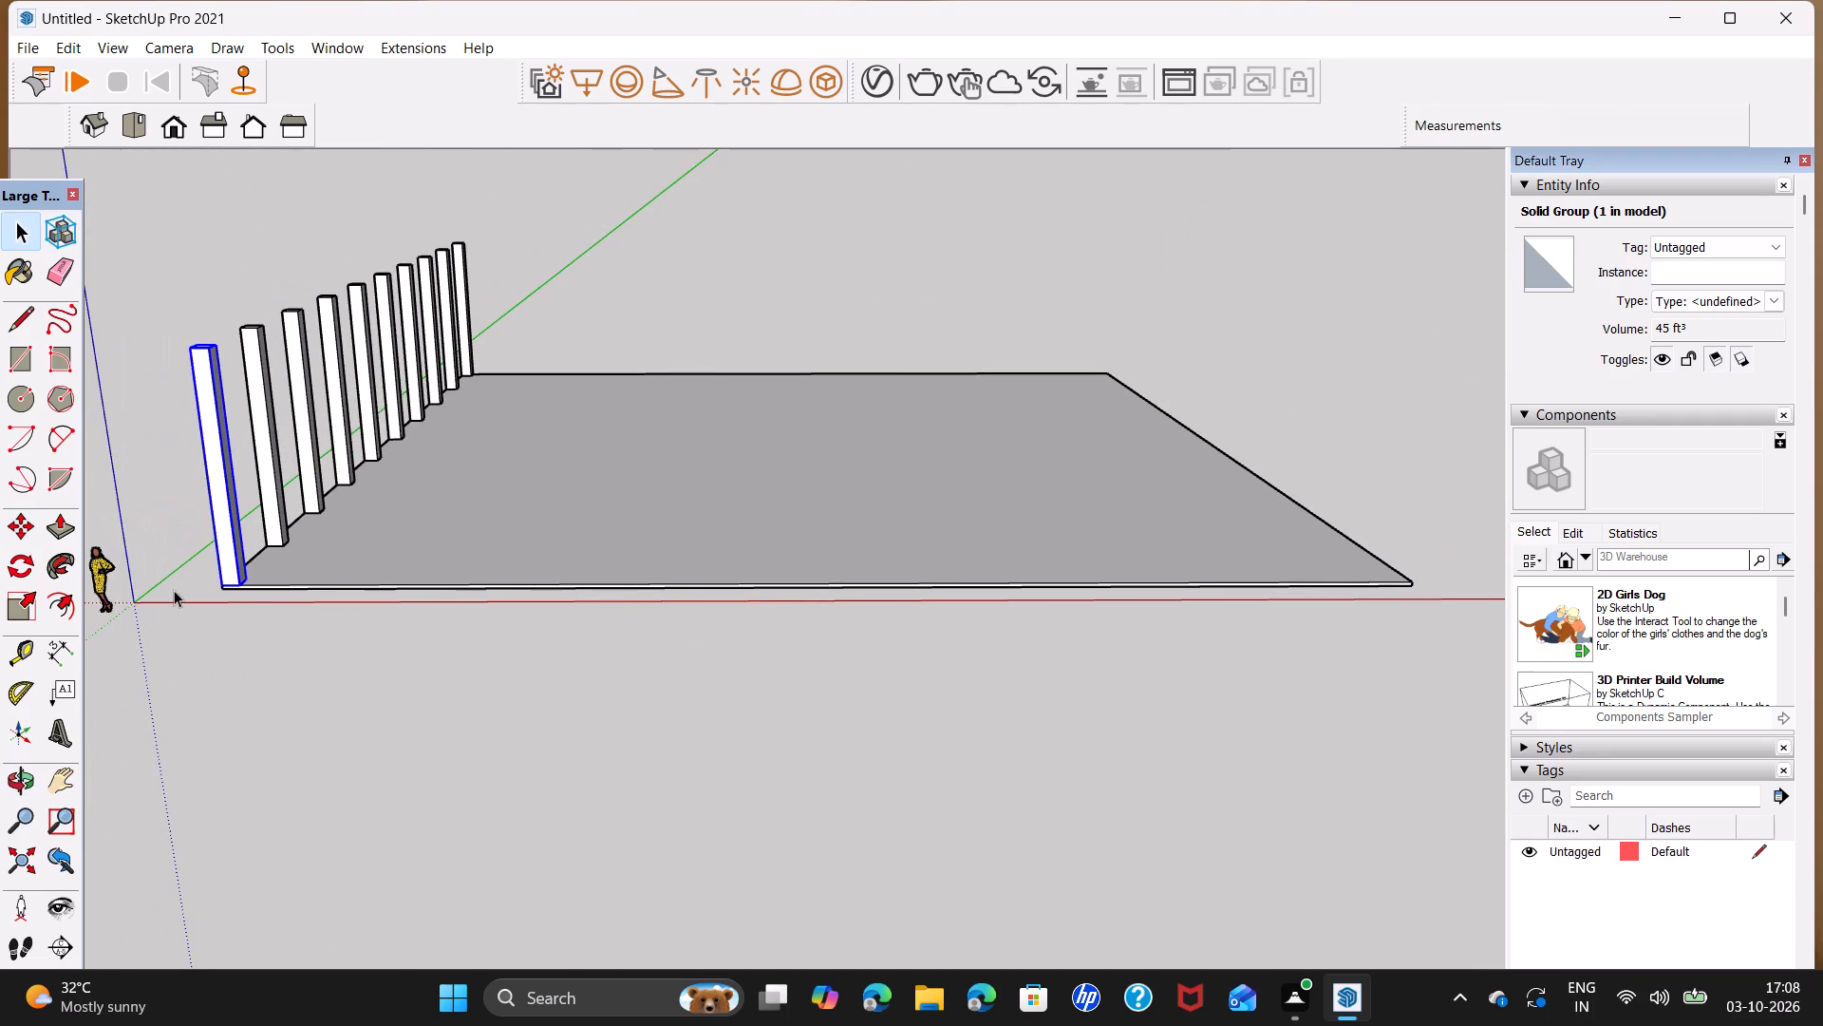
pyautogui.press('m')
pyautogui.click(239, 580)
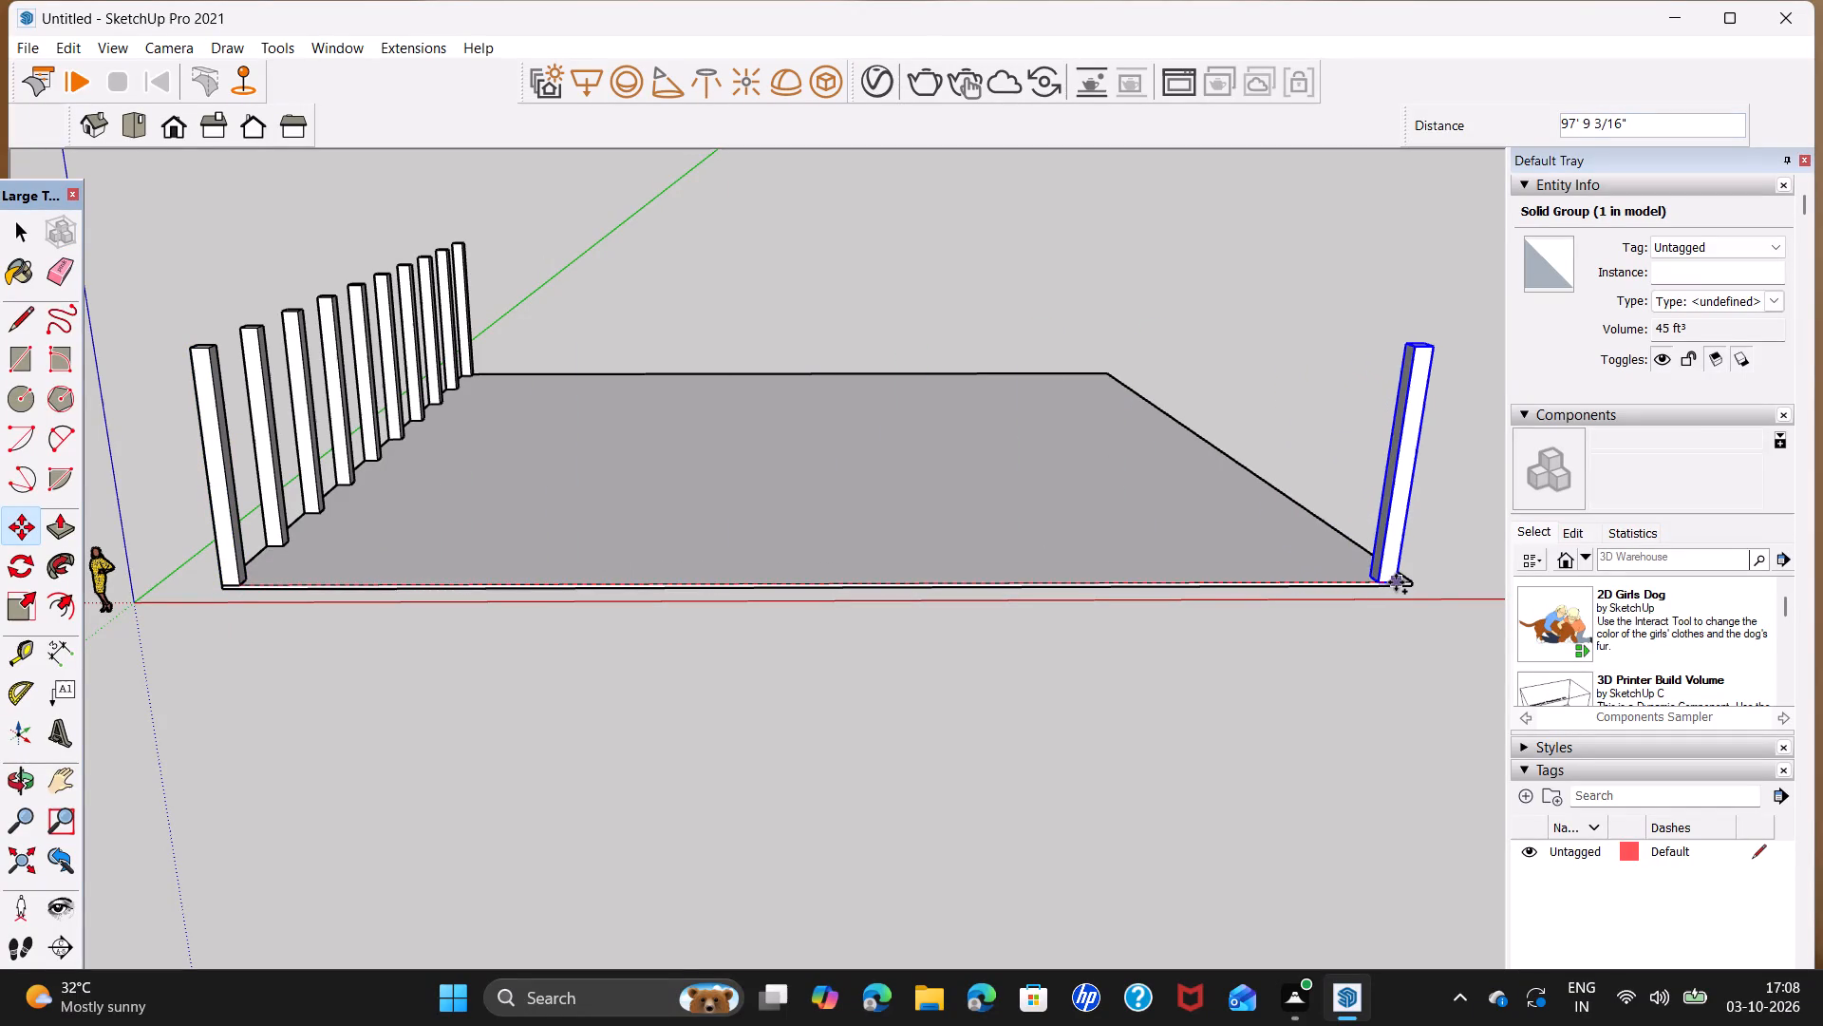
pyautogui.scroll(-3, 1396, 582)
pyautogui.moveTo(1397, 582); pyautogui.dragTo(1202, 588, button='middle')
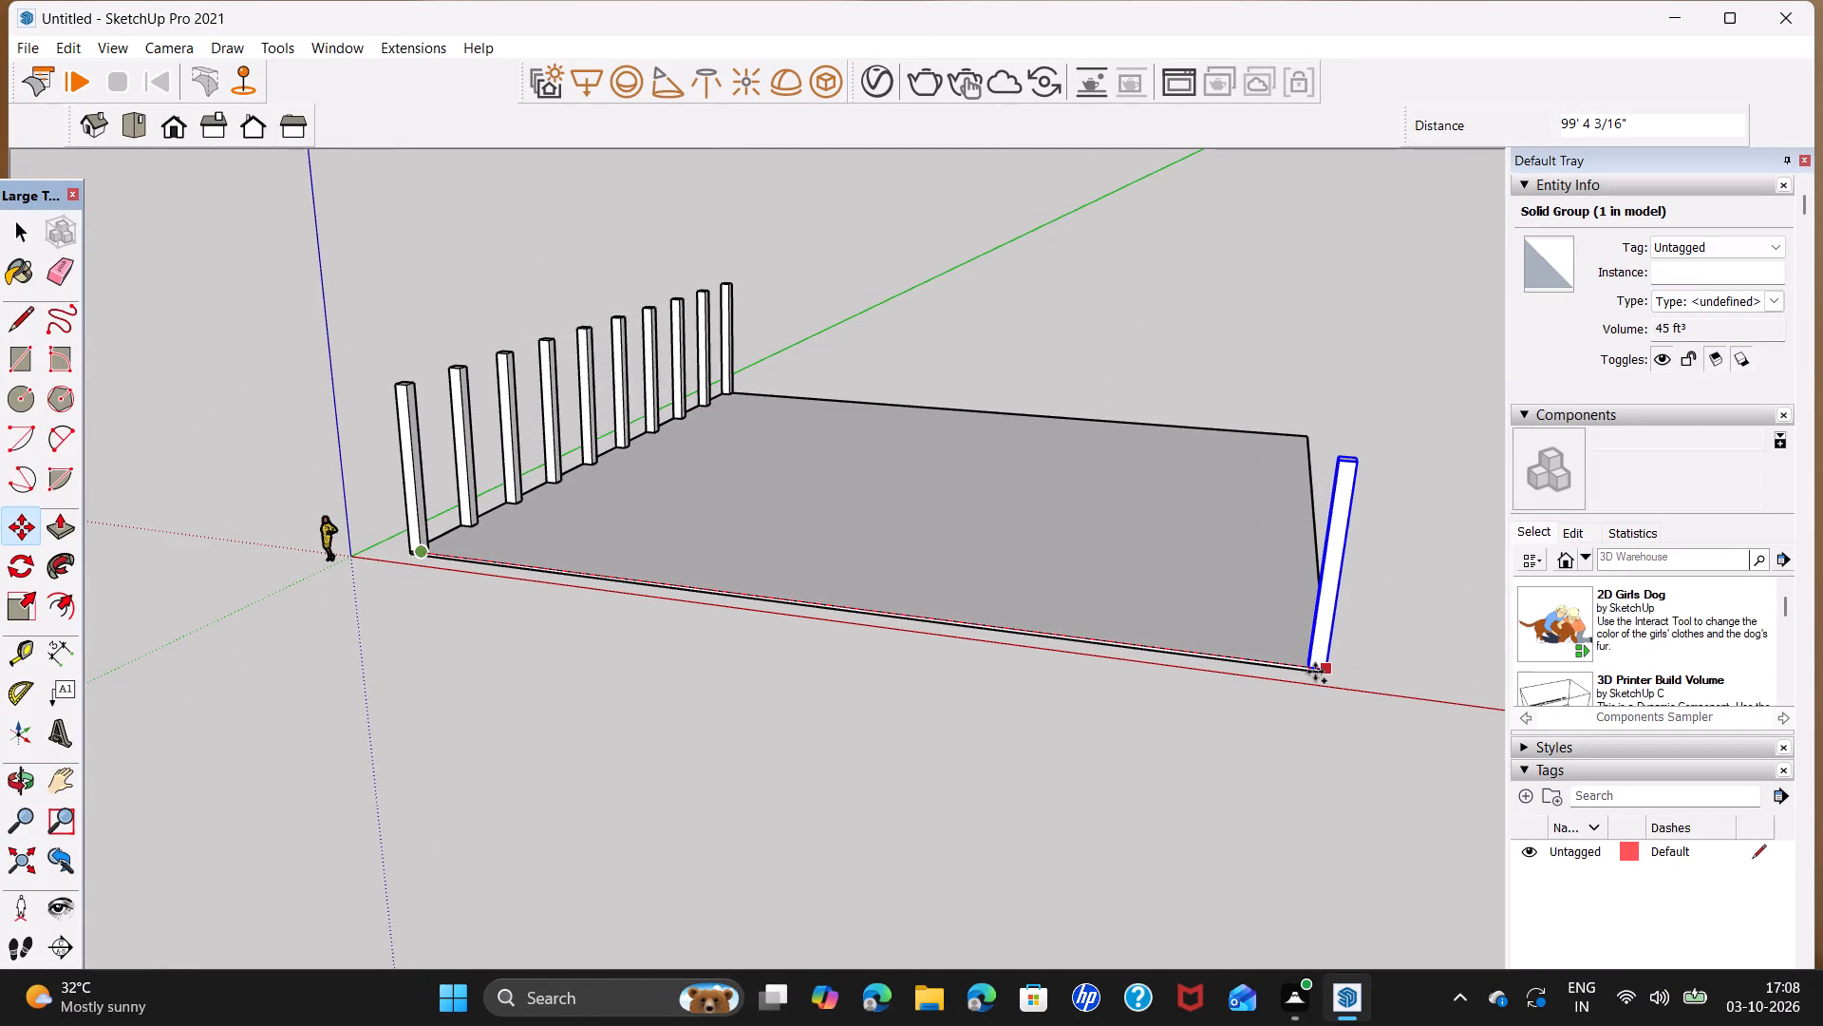
pyautogui.click(1318, 674)
# Copy the new corner column 11' along the slab edge opposite the existing column row.
pyautogui.scroll(-3, 1330, 670)
pyautogui.moveTo(1330, 670); pyautogui.dragTo(565, 615, button='middle')
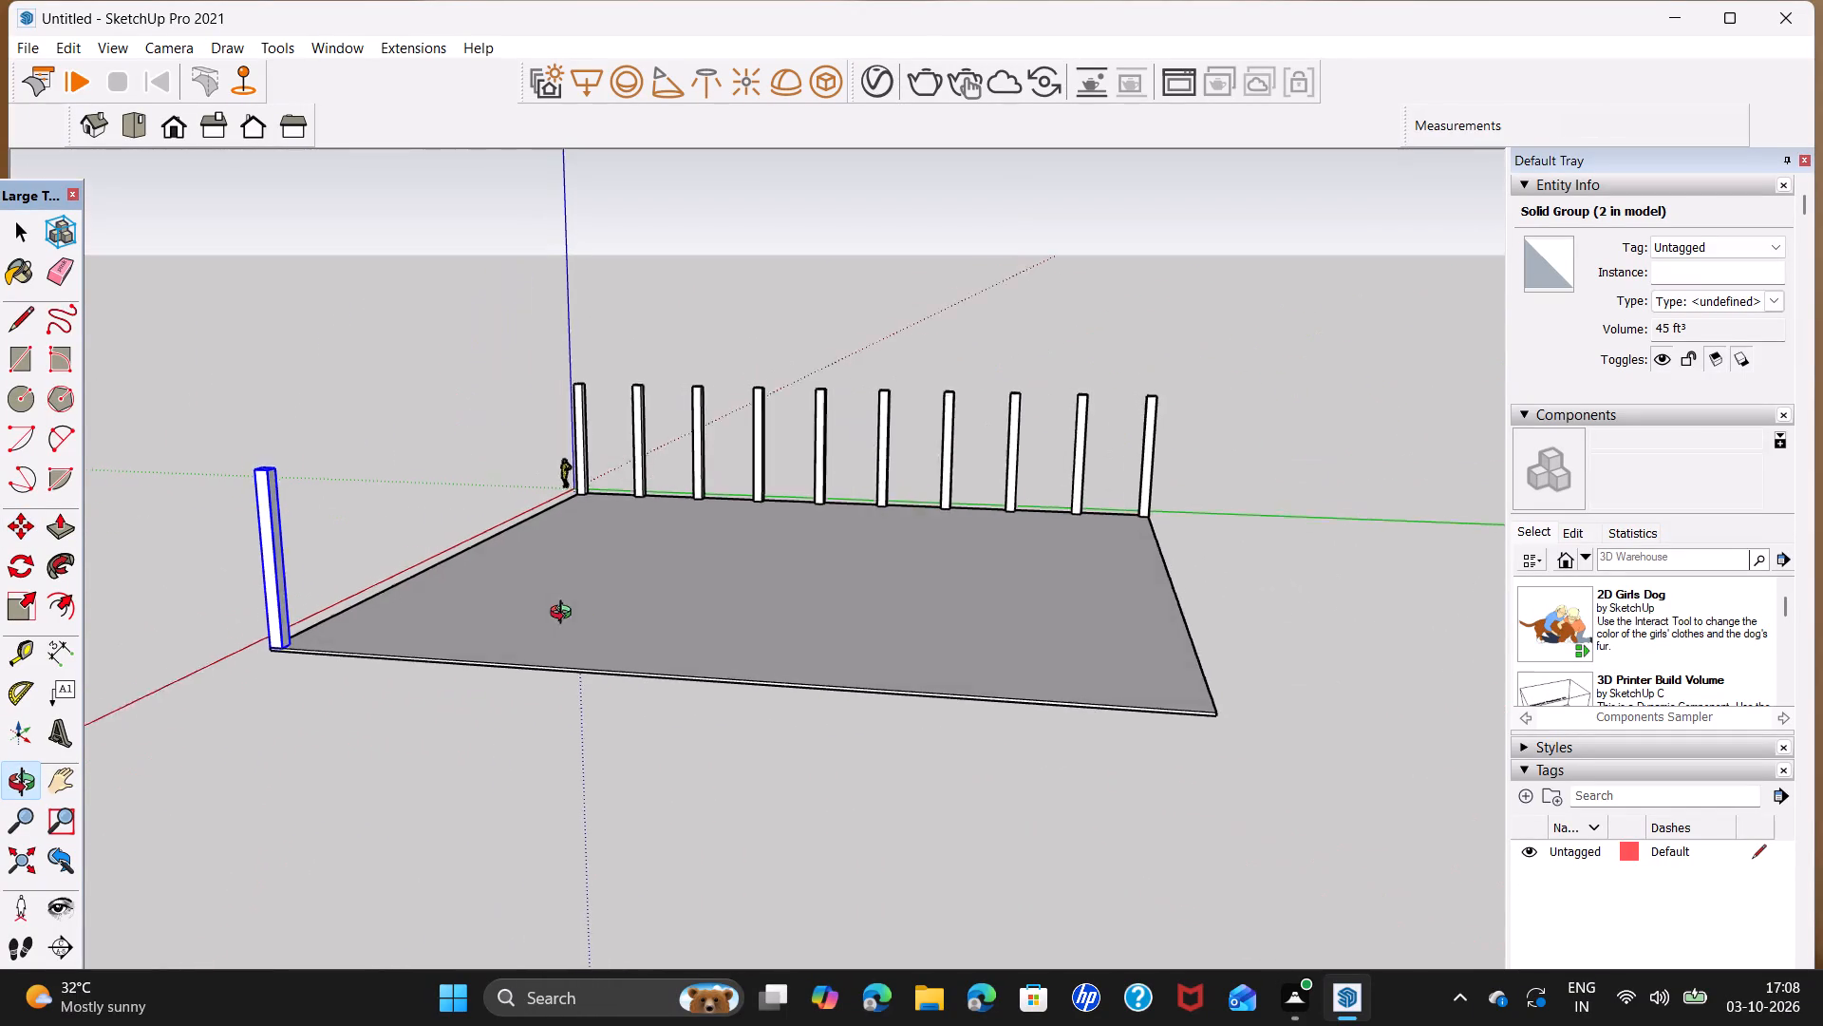
pyautogui.moveTo(565, 615); pyautogui.dragTo(563, 615, button='middle')
pyautogui.moveTo(641, 665); pyautogui.dragTo(784, 598, button='middle')
pyautogui.scroll(2, 433, 543)
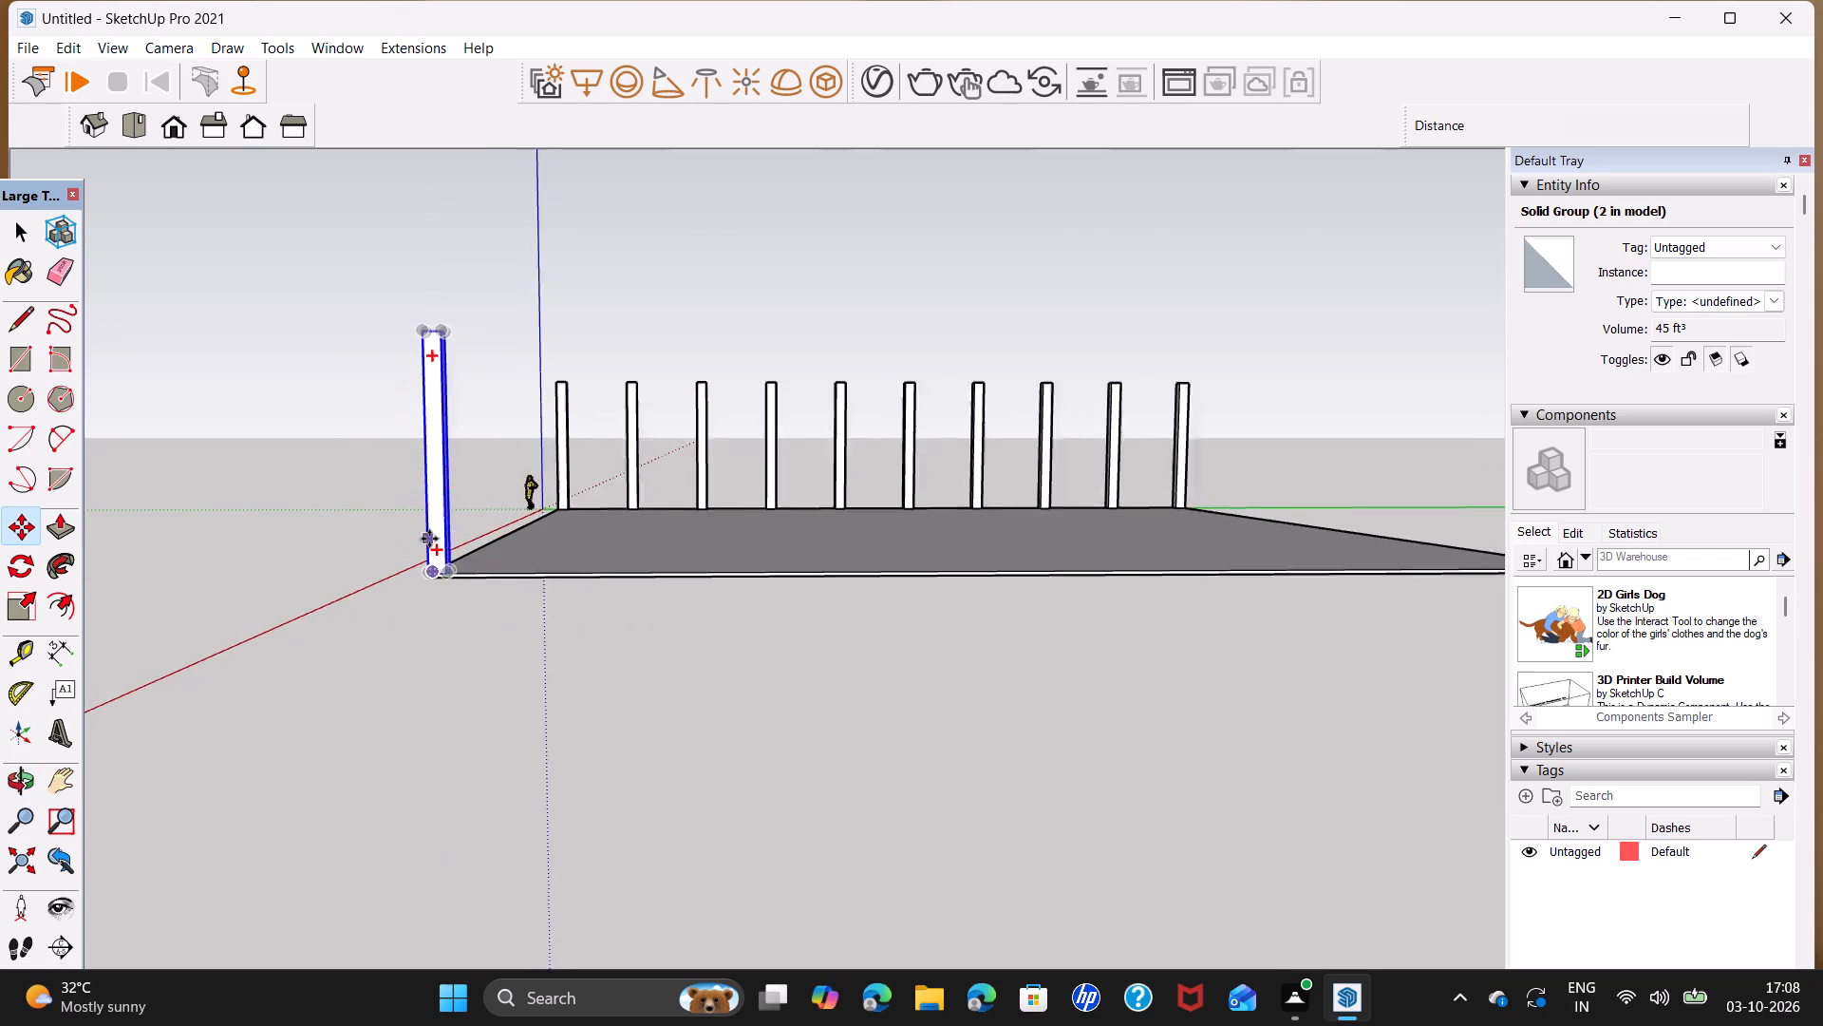
pyautogui.scroll(6, 429, 539)
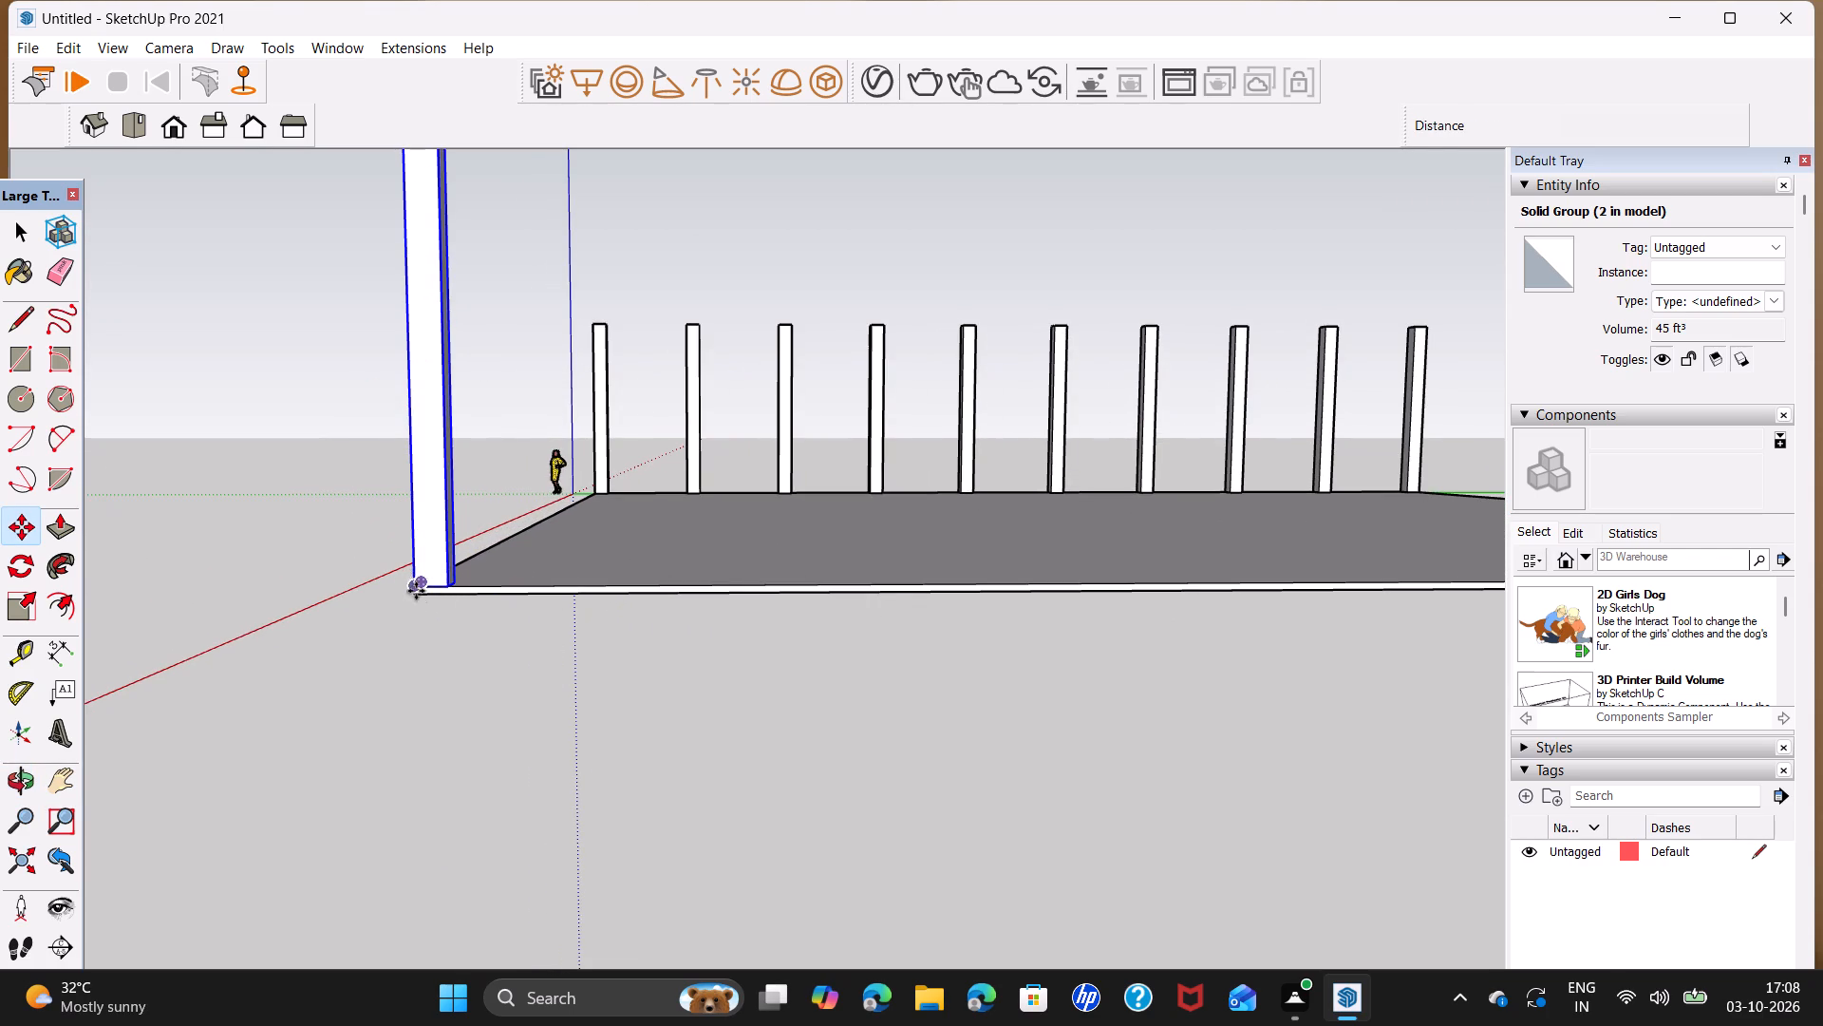
pyautogui.press('space')
pyautogui.press('m')
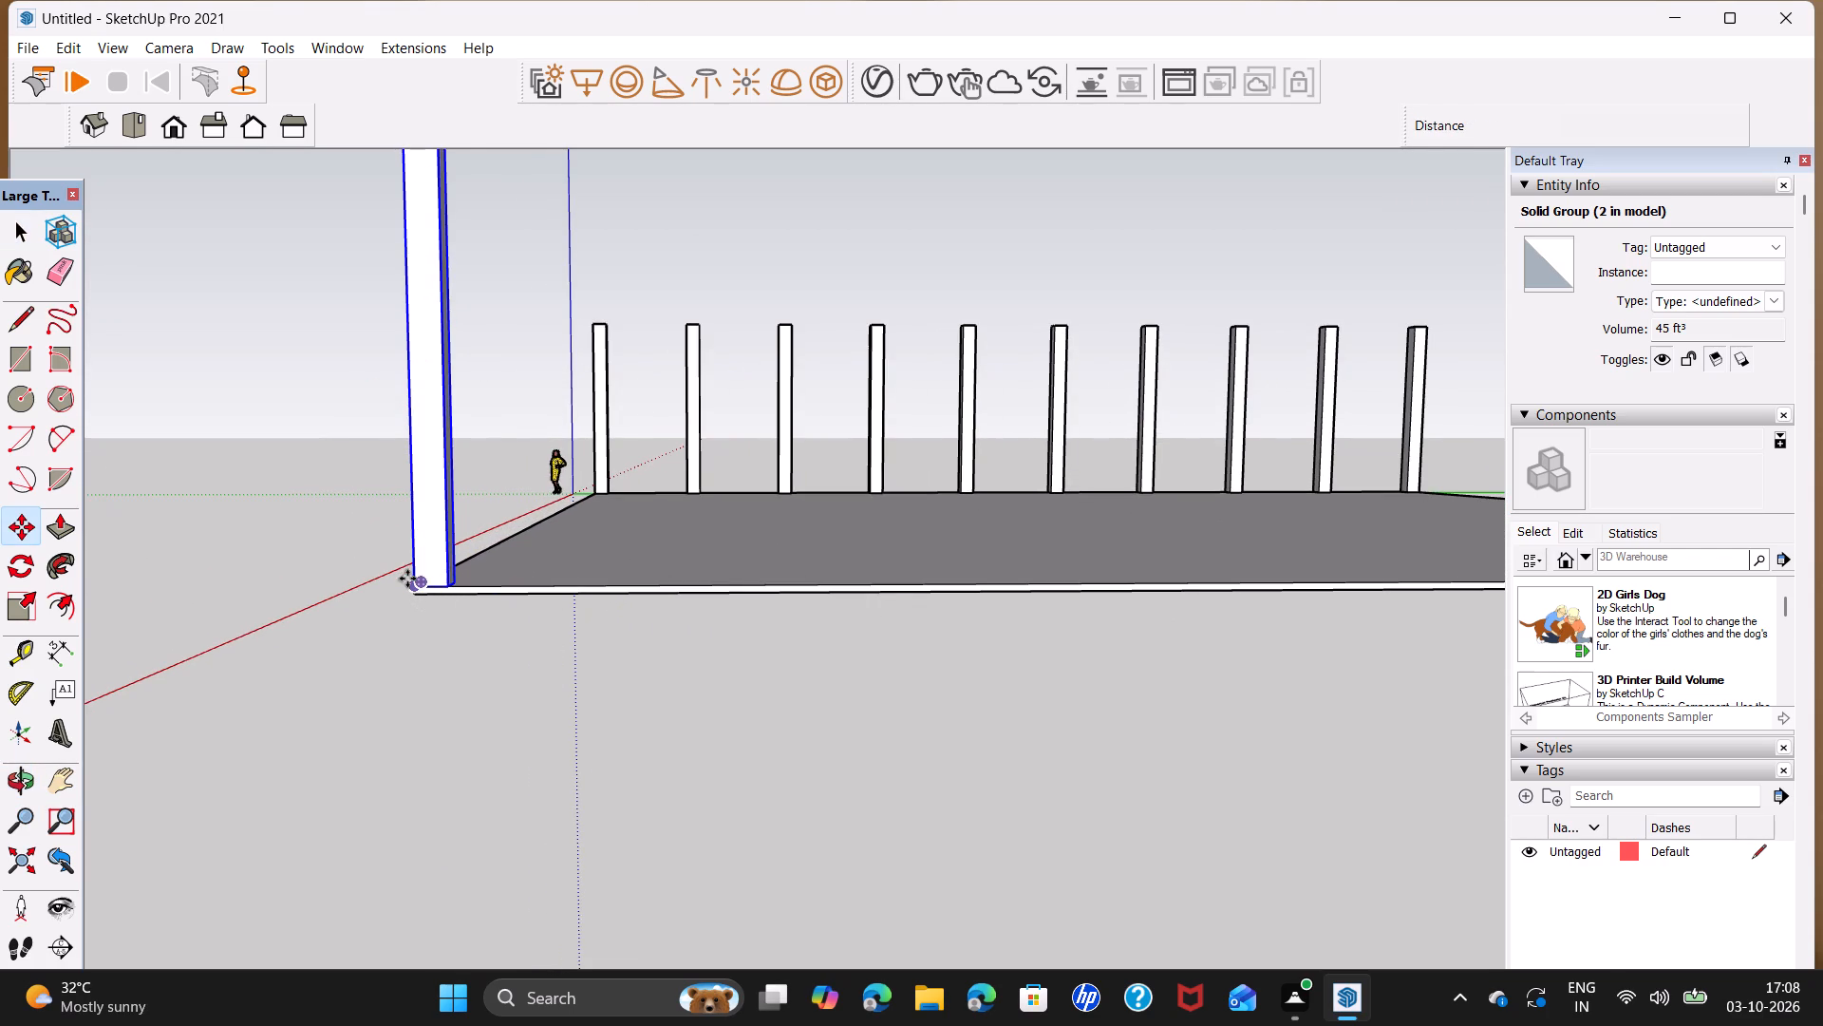
pyautogui.click(408, 580)
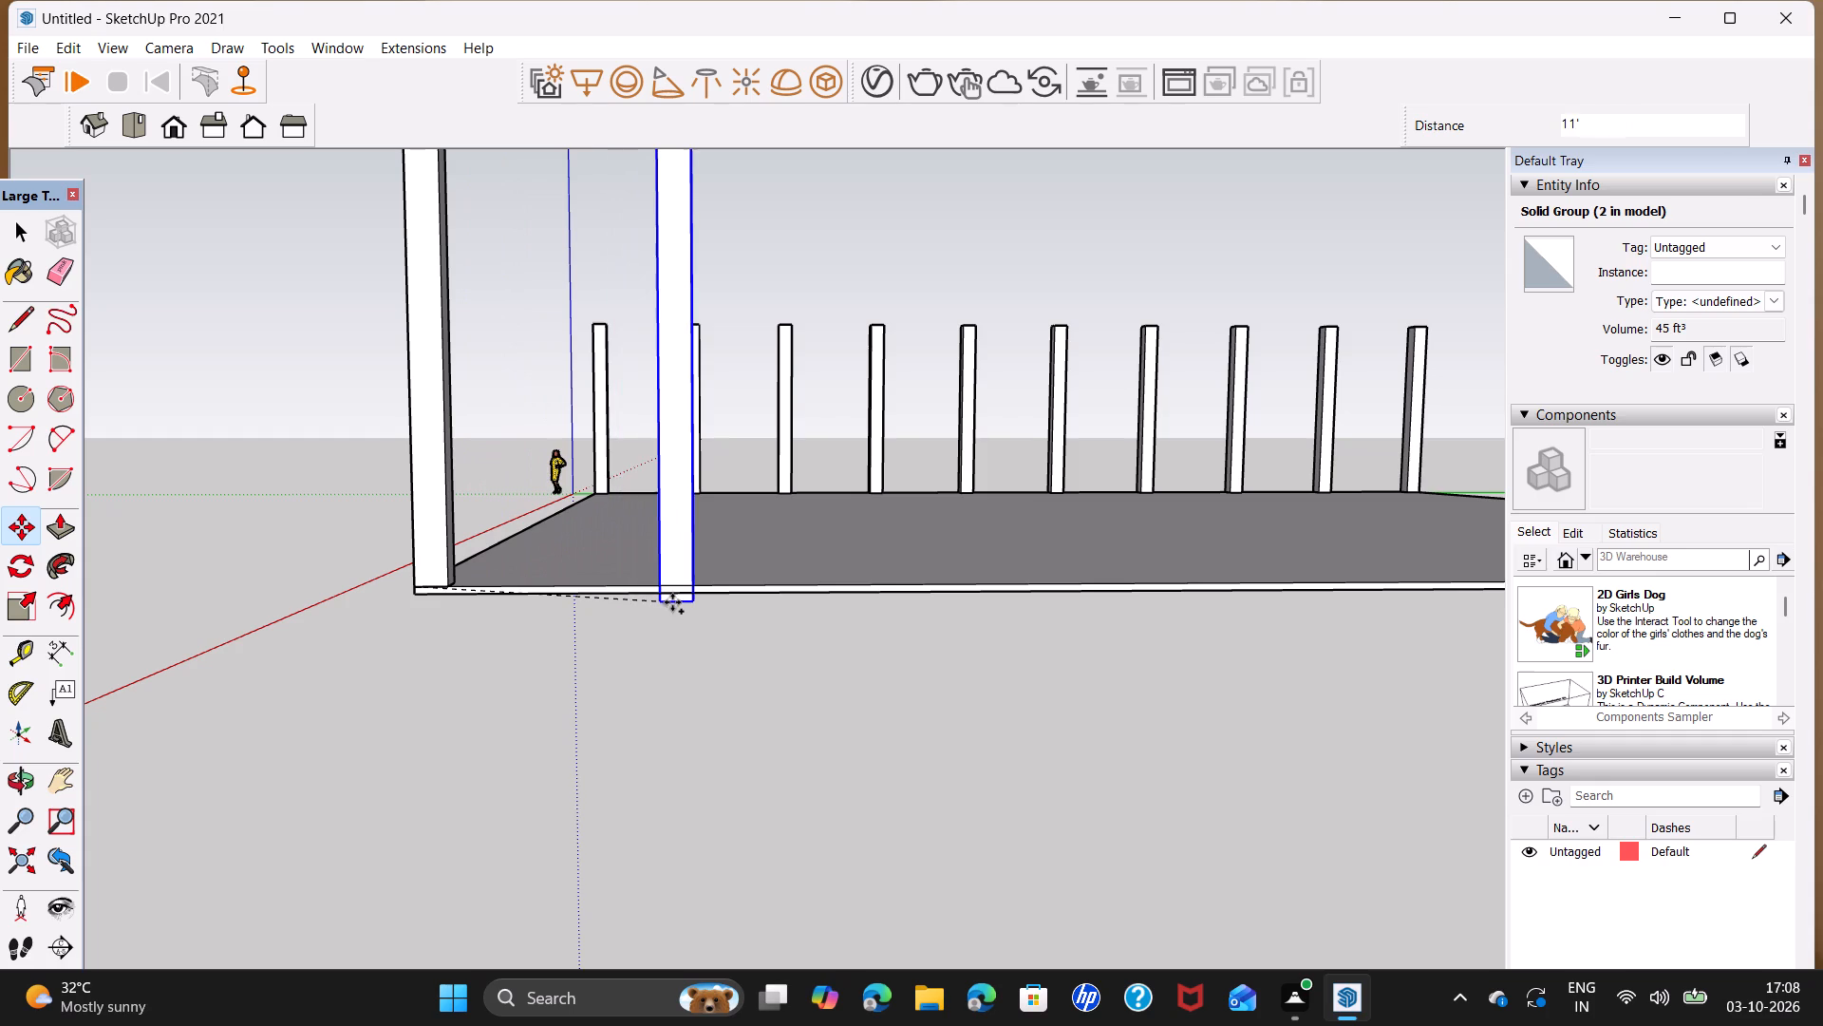
pyautogui.write("11'")
pyautogui.press('Return')
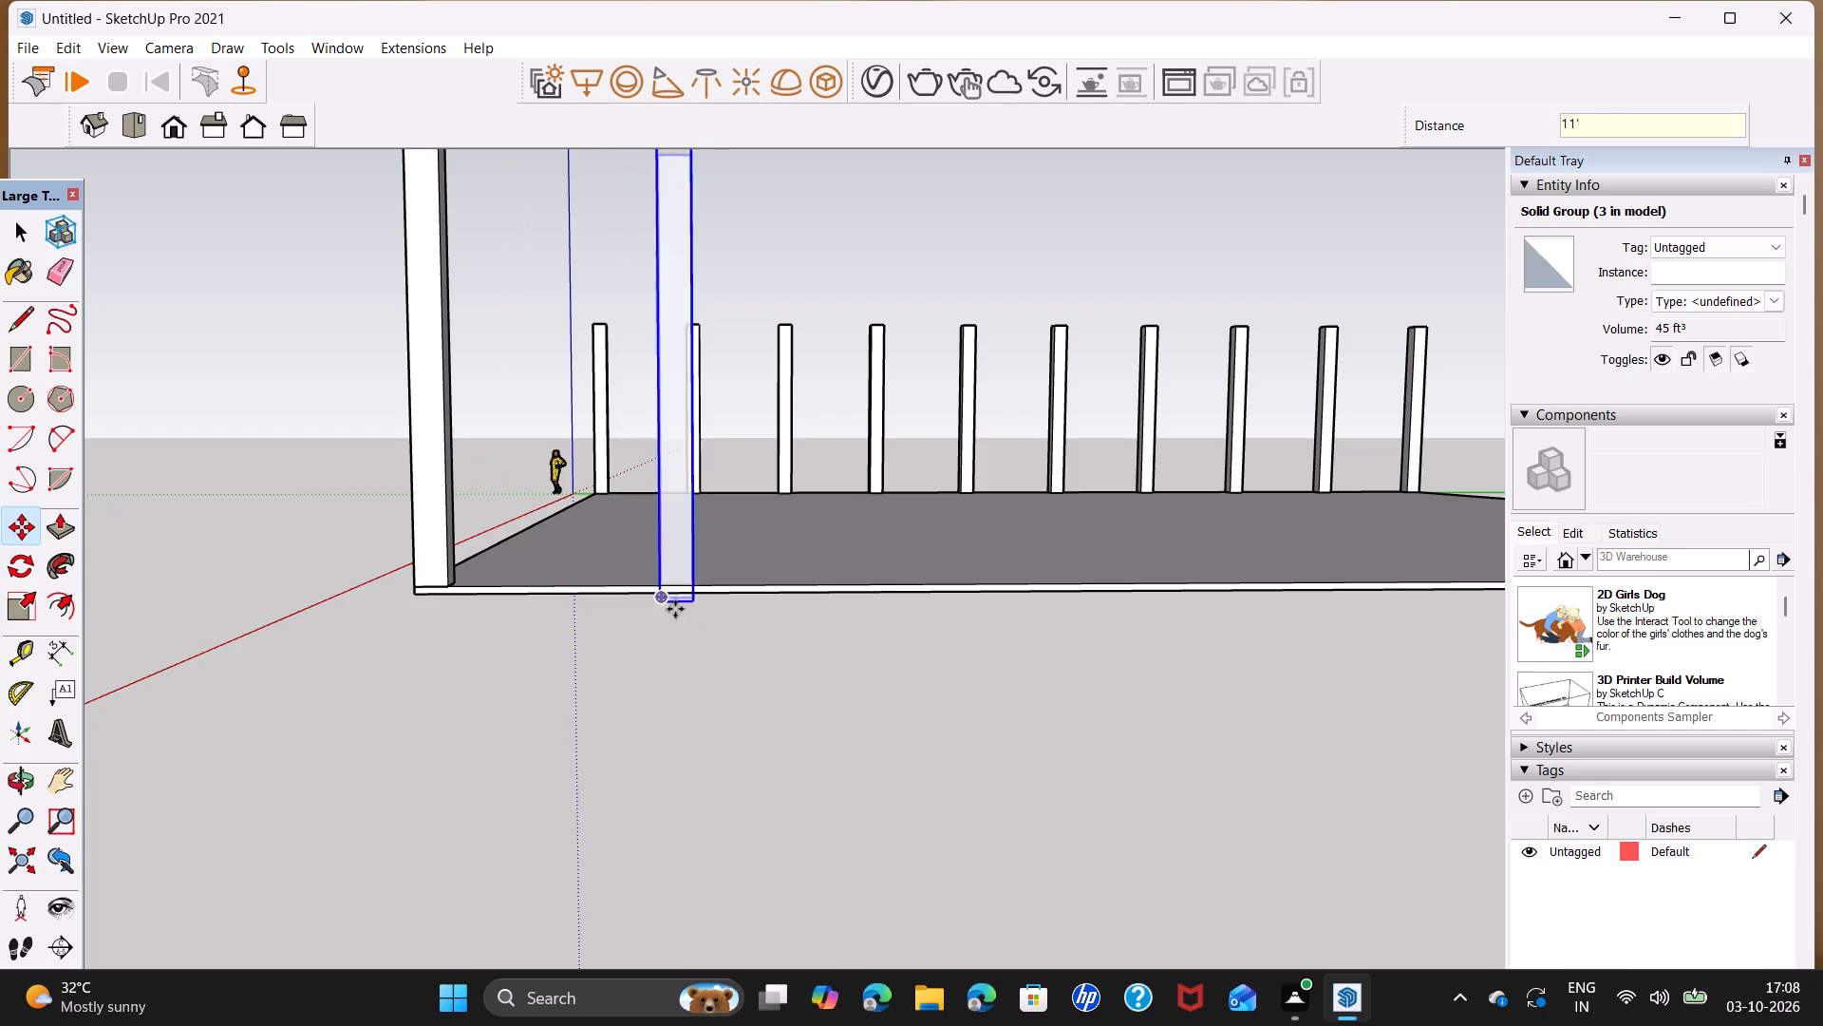
# Move the 11' copy by its bottom corner about 8 11/16" onto the slab's top edge.
pyautogui.moveTo(680, 617); pyautogui.dragTo(759, 763, button='middle')
pyautogui.scroll(3, 653, 603)
pyautogui.moveTo(673, 623); pyautogui.dragTo(686, 631, button='middle')
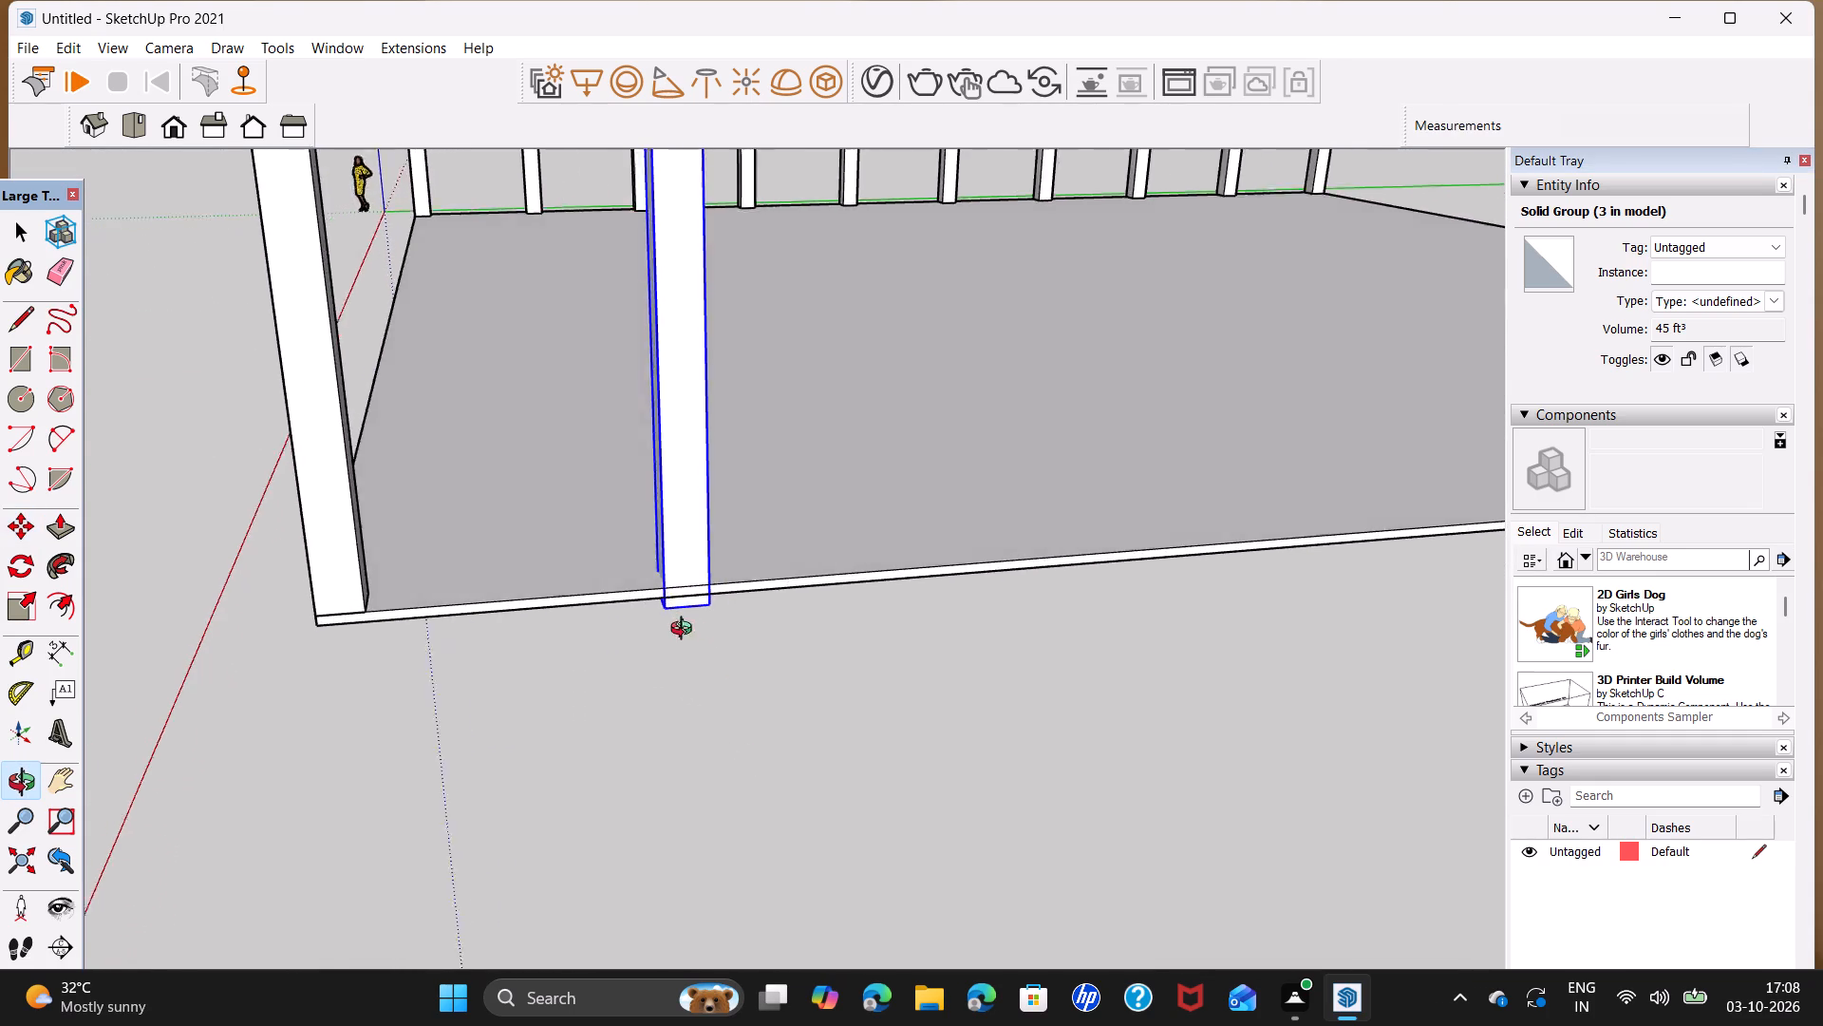
pyautogui.moveTo(686, 631); pyautogui.dragTo(880, 626, button='middle')
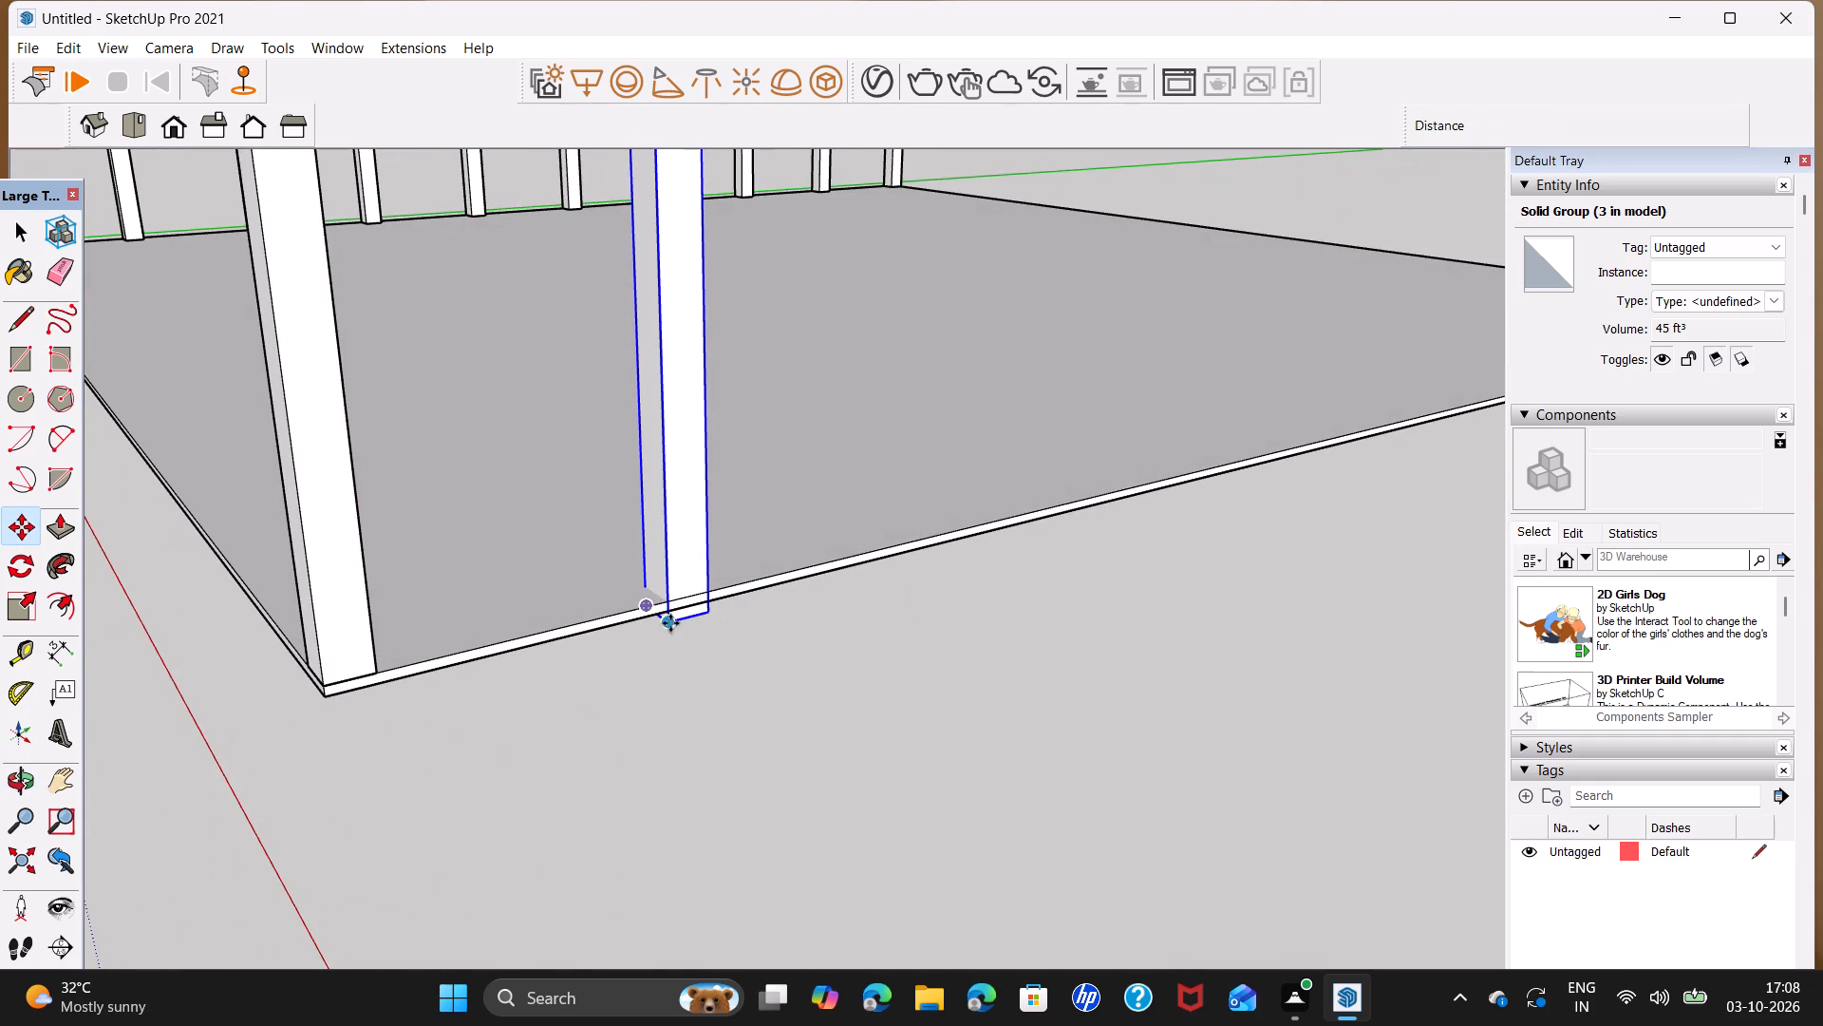
pyautogui.click(665, 618)
pyautogui.click(670, 600)
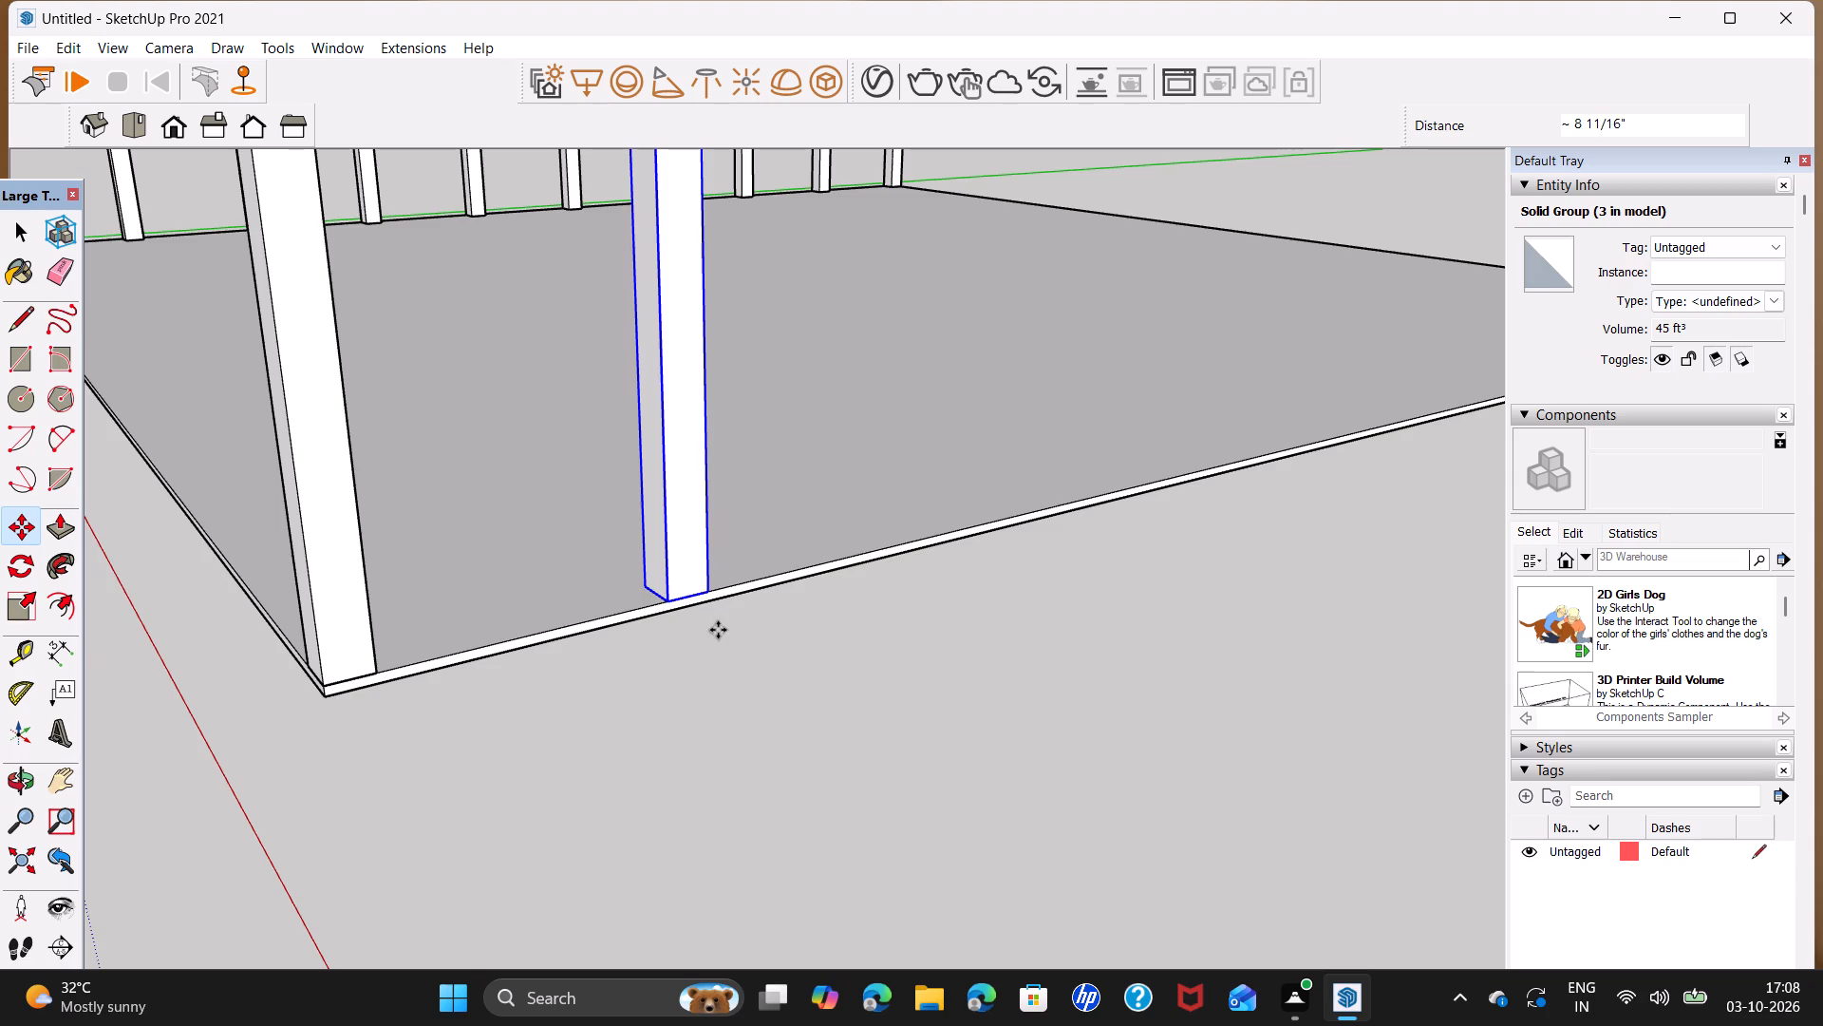
pyautogui.press('space')
# Copy the second column of the new row 11' along the slab edge, twice in succession, making the third and fourth columns.
pyautogui.moveTo(813, 612); pyautogui.dragTo(666, 656, button='middle')
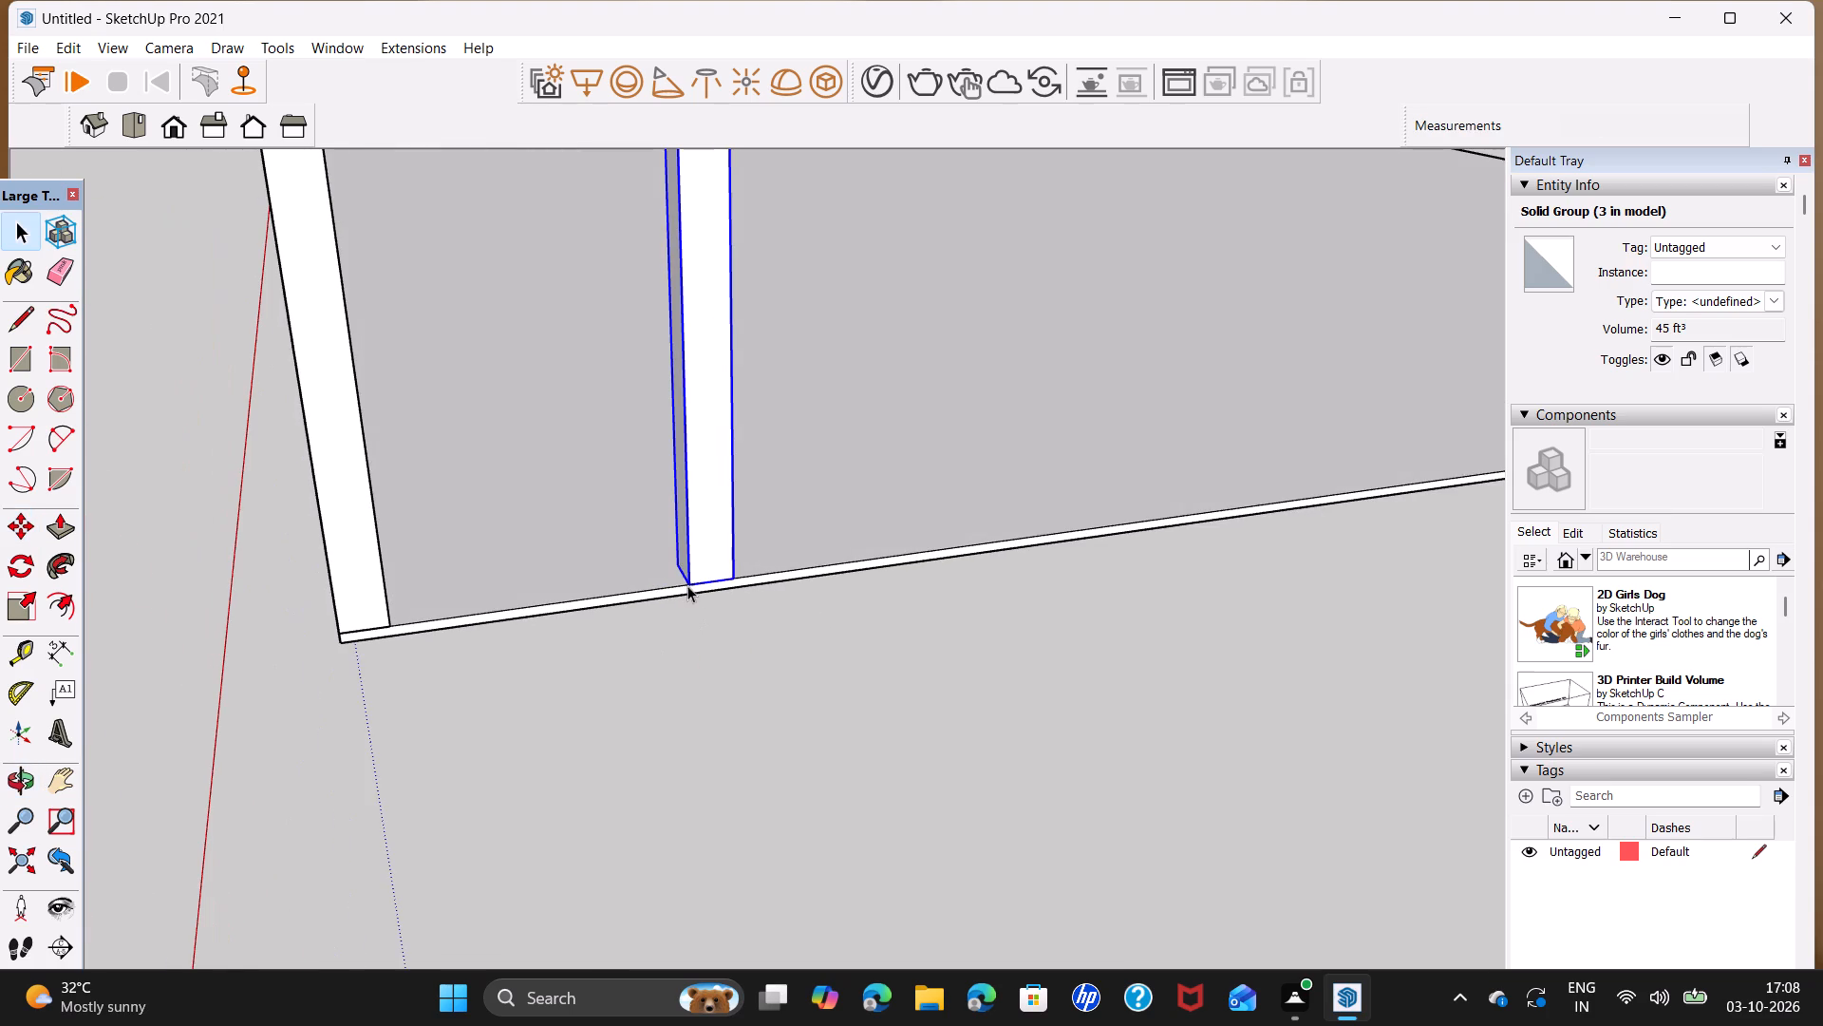
pyautogui.press('m')
pyautogui.click(693, 579)
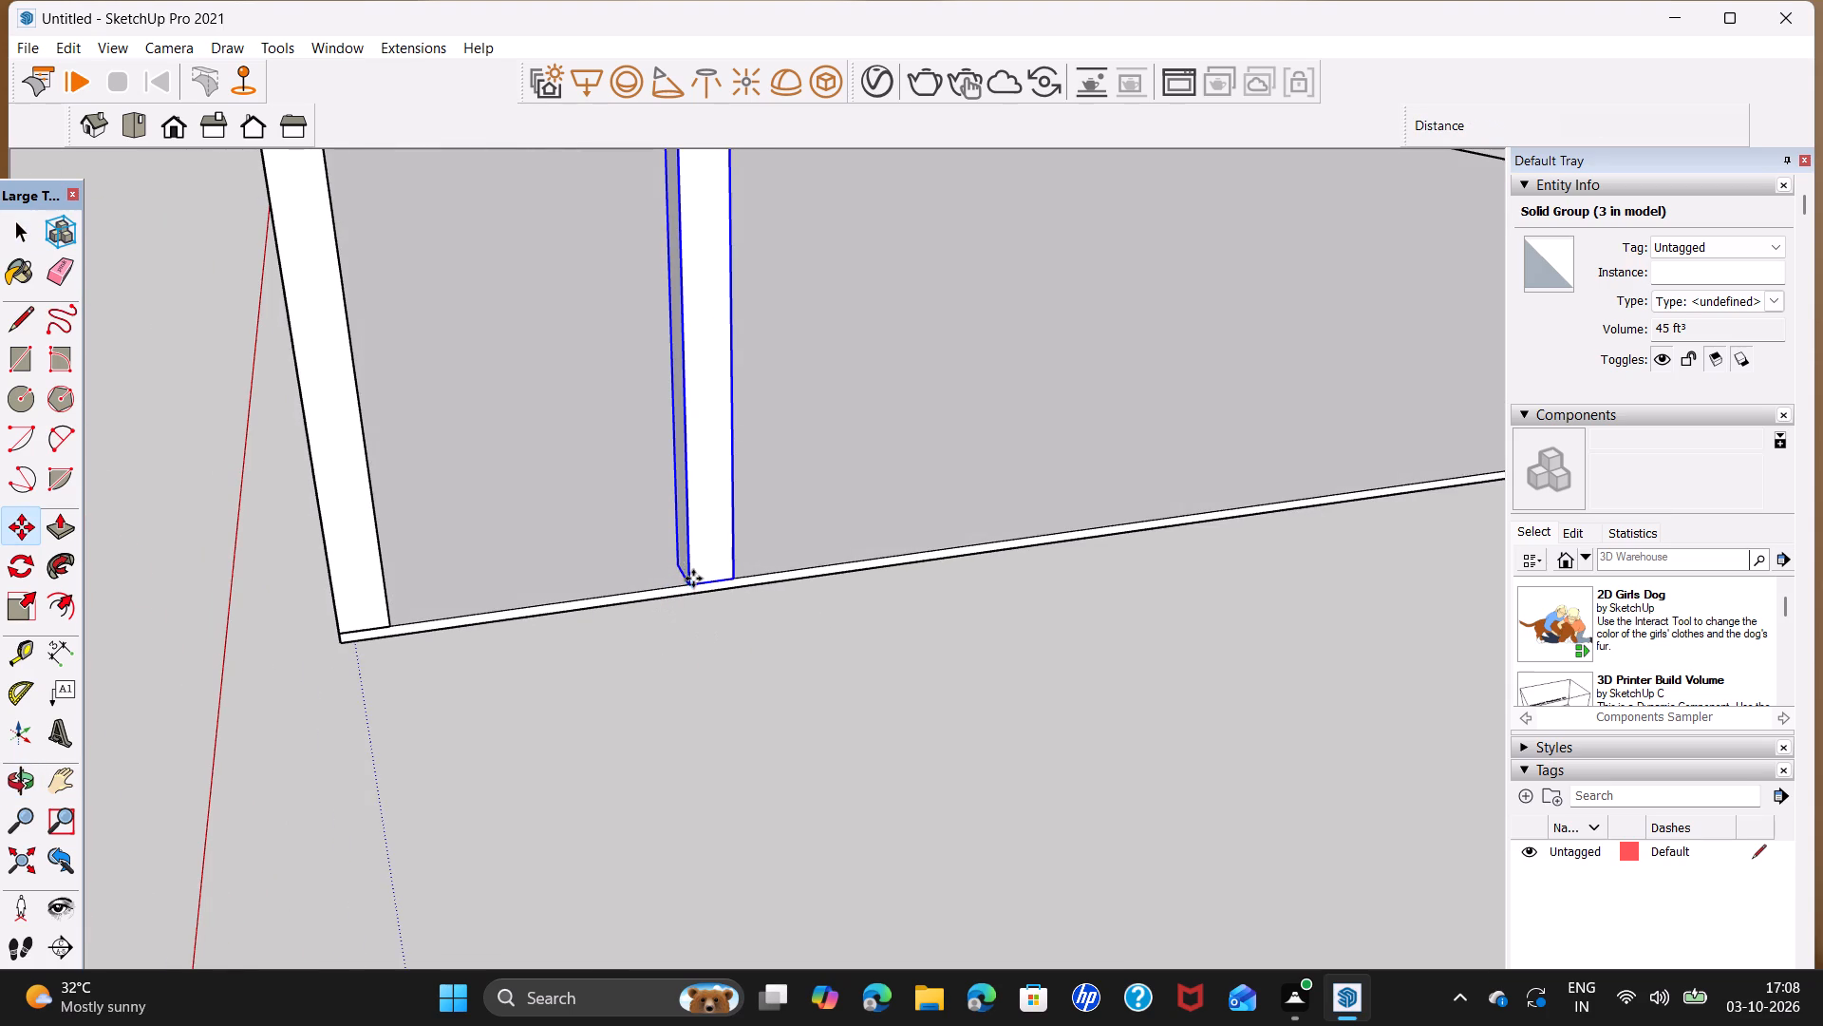
pyautogui.write('11')
pyautogui.press("'")
pyautogui.press('Return')
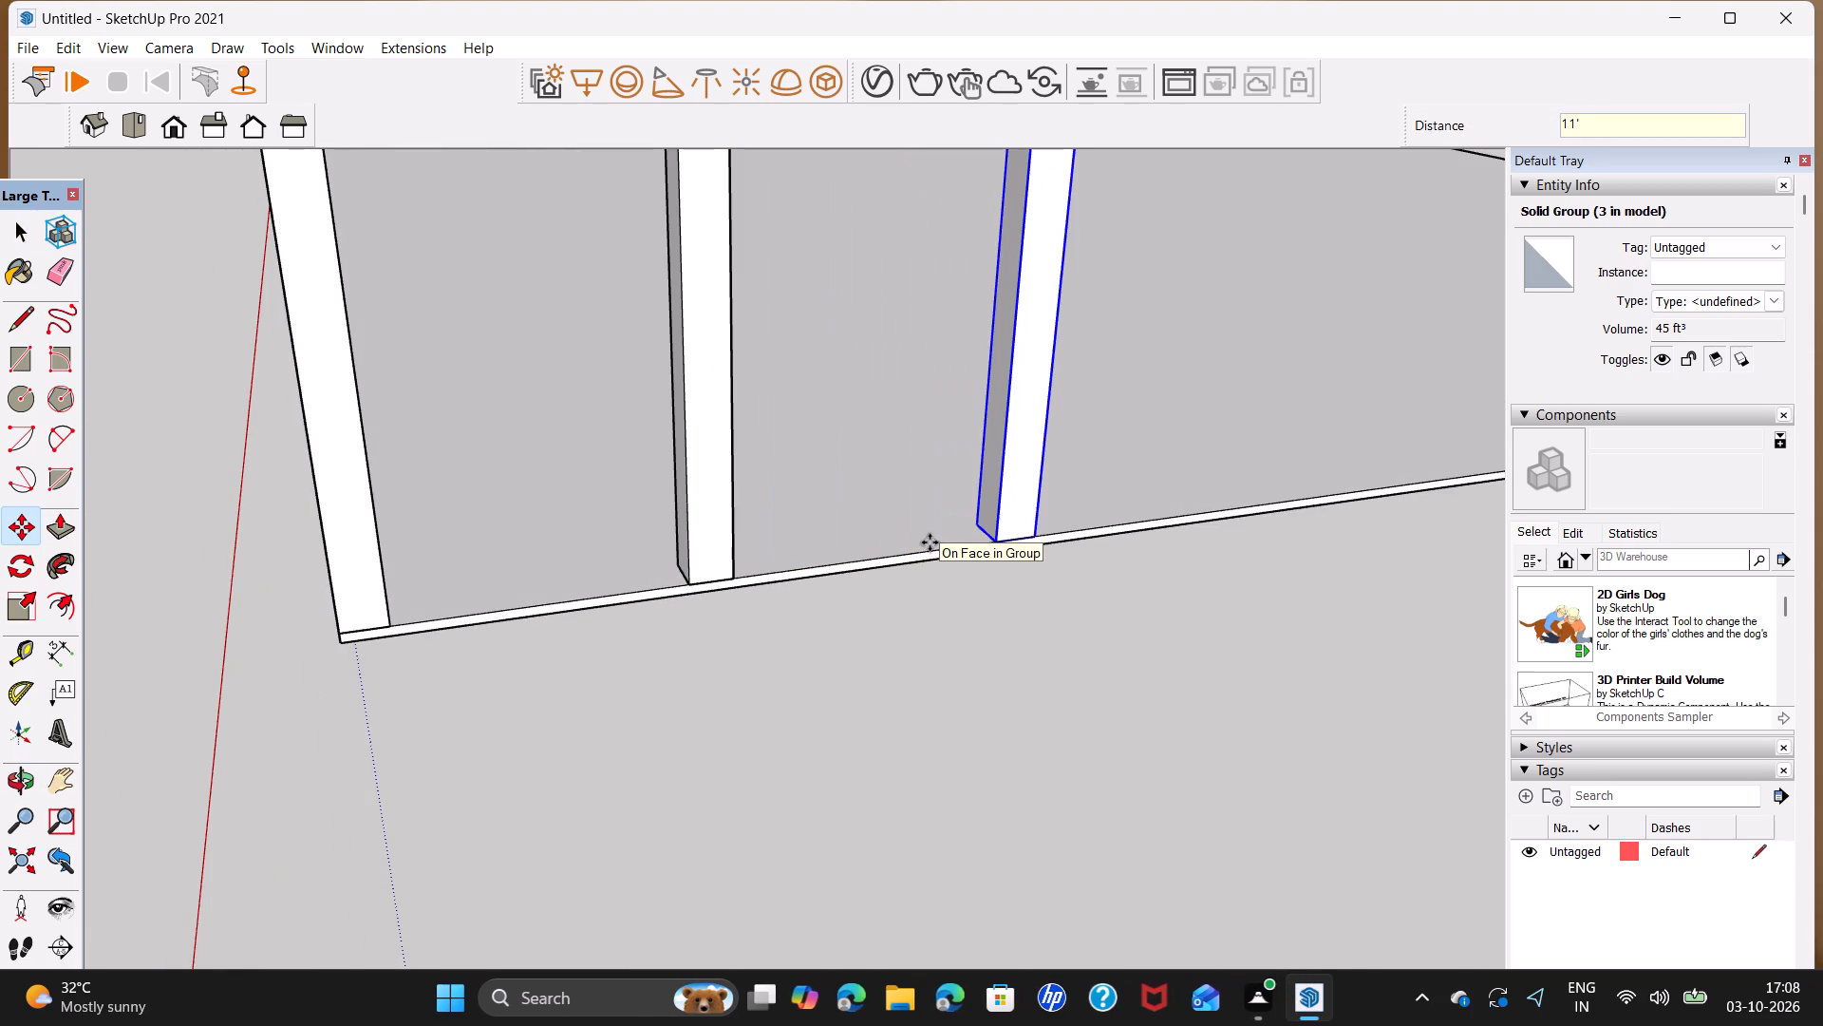
pyautogui.click(995, 542)
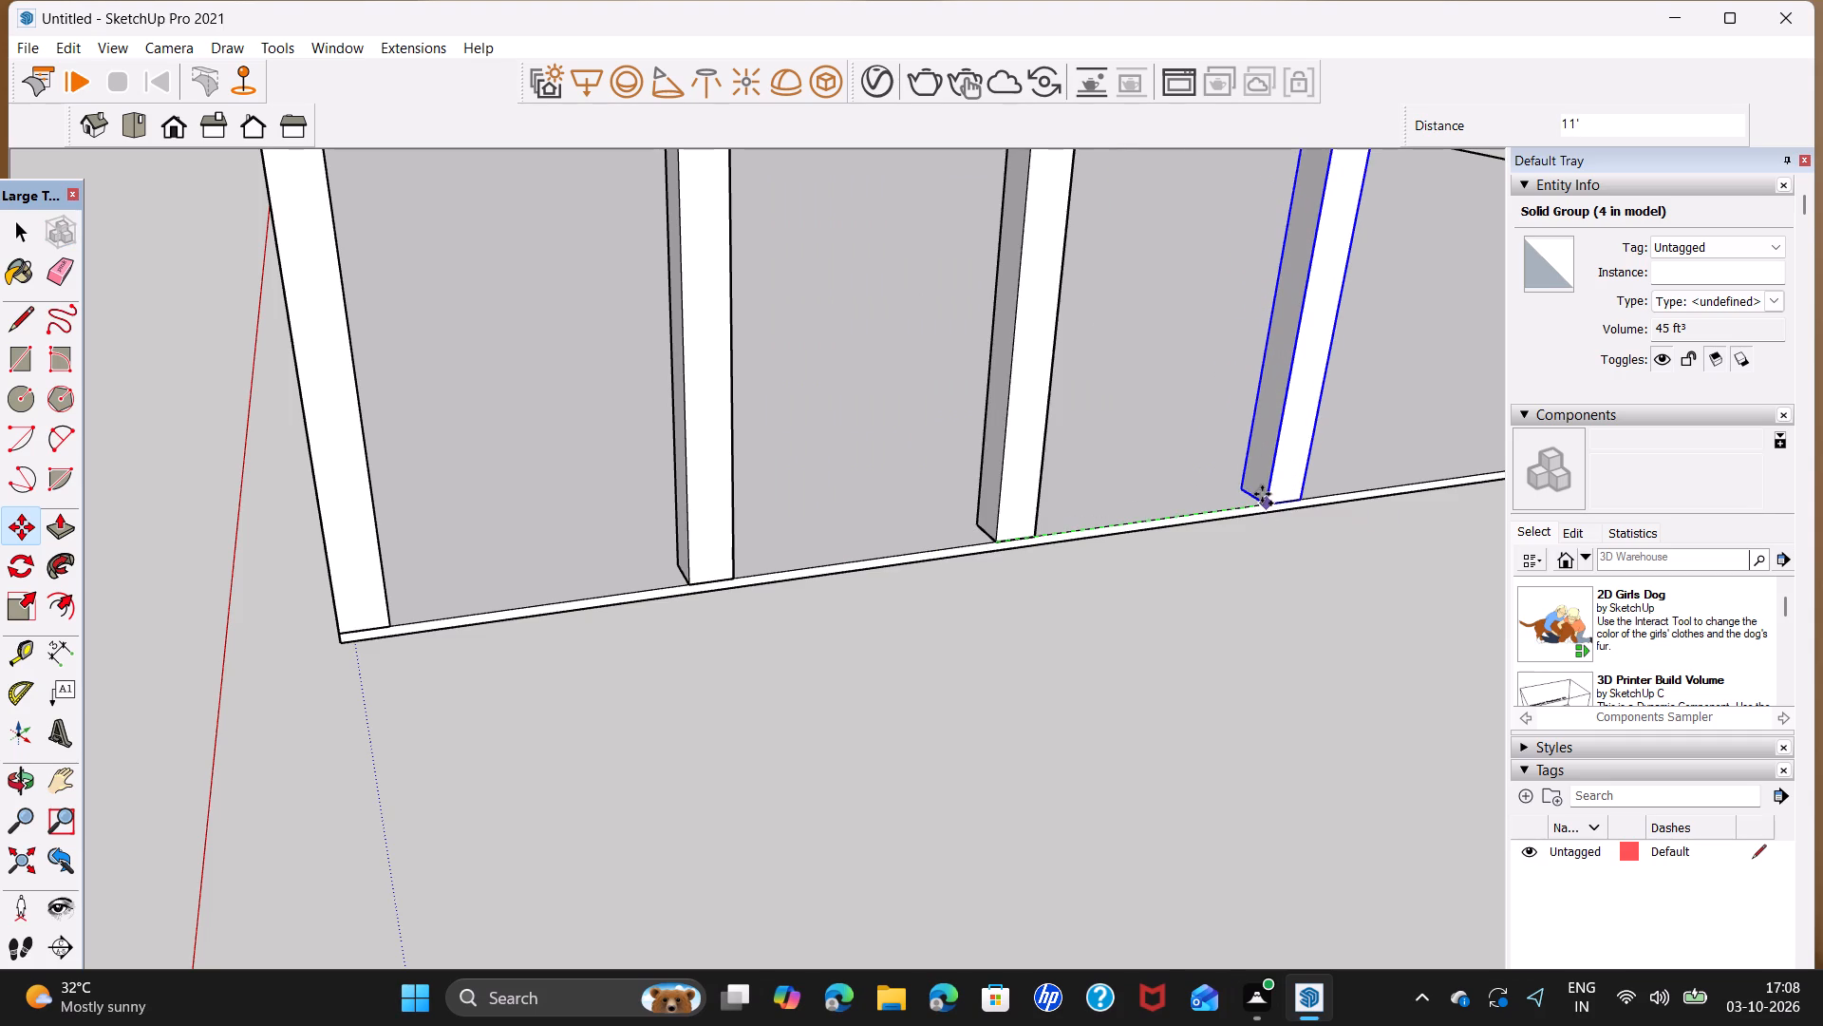
pyautogui.write('11')
pyautogui.press("'")
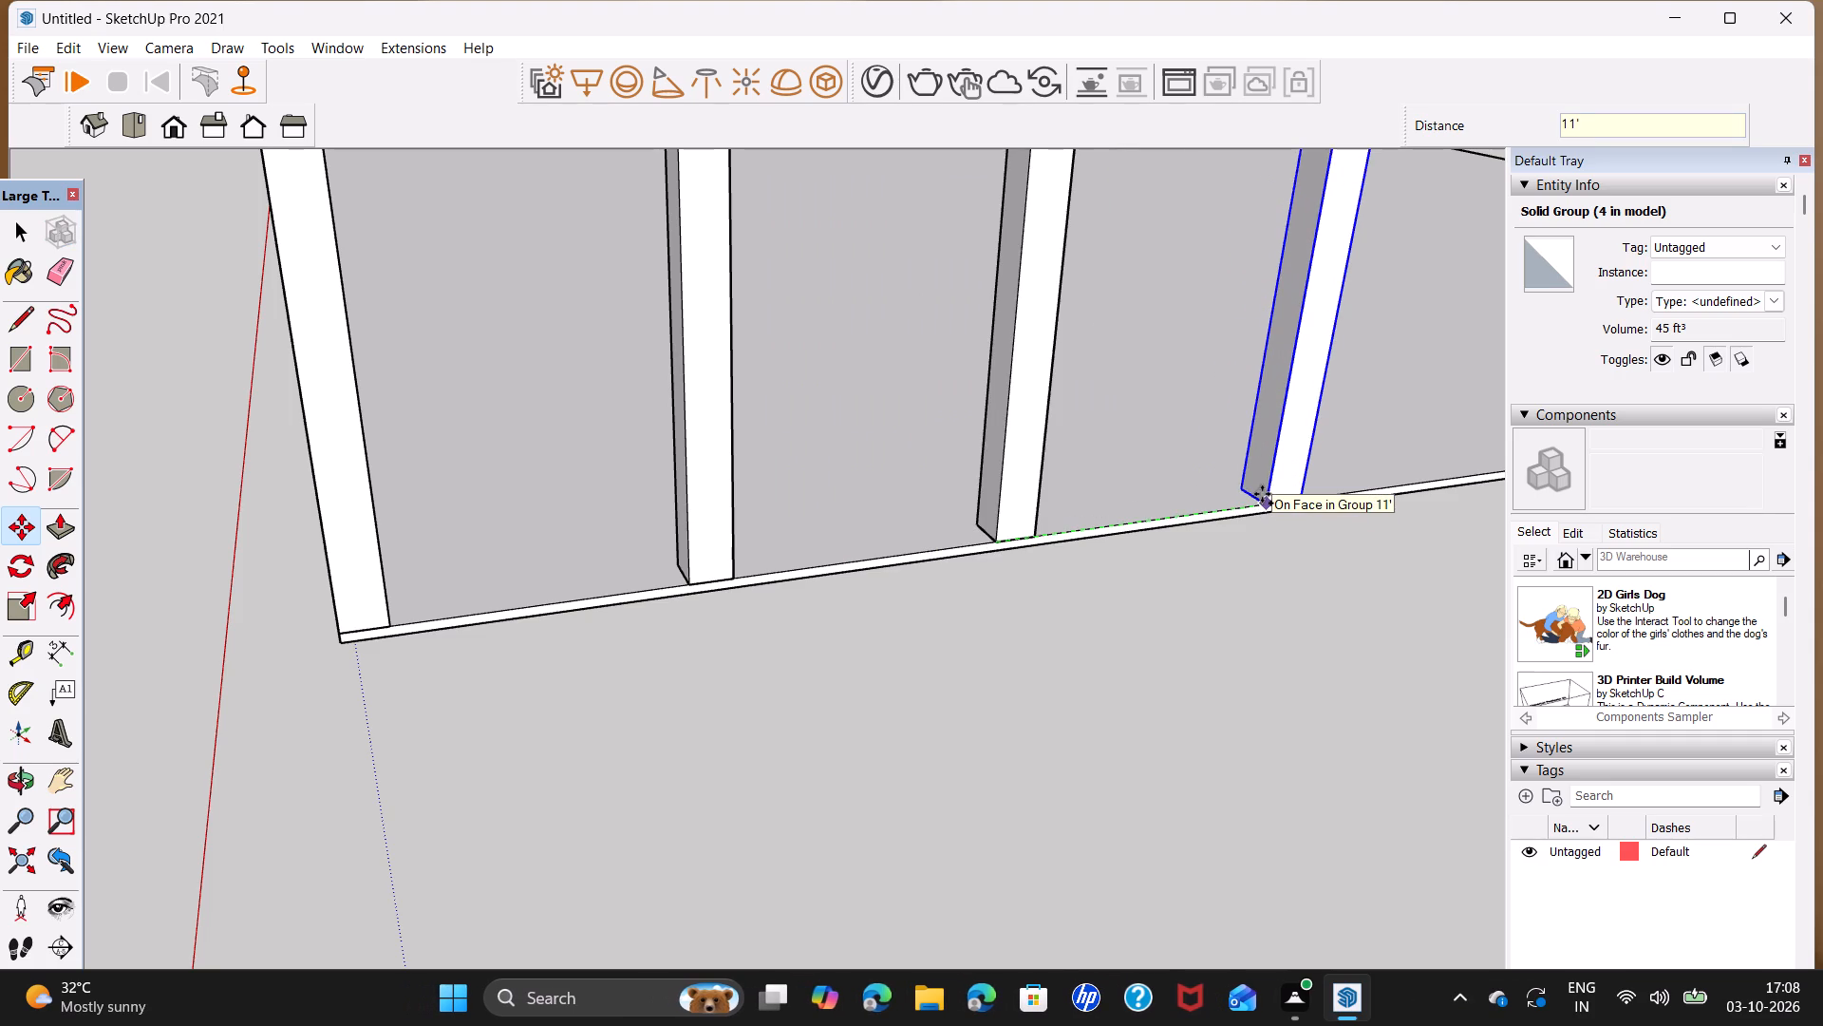
pyautogui.press('Return')
# Copy the fourth column 11' along the slab edge and repeat from the copy, making the fifth and sixth columns.
pyautogui.scroll(-2, 1329, 489)
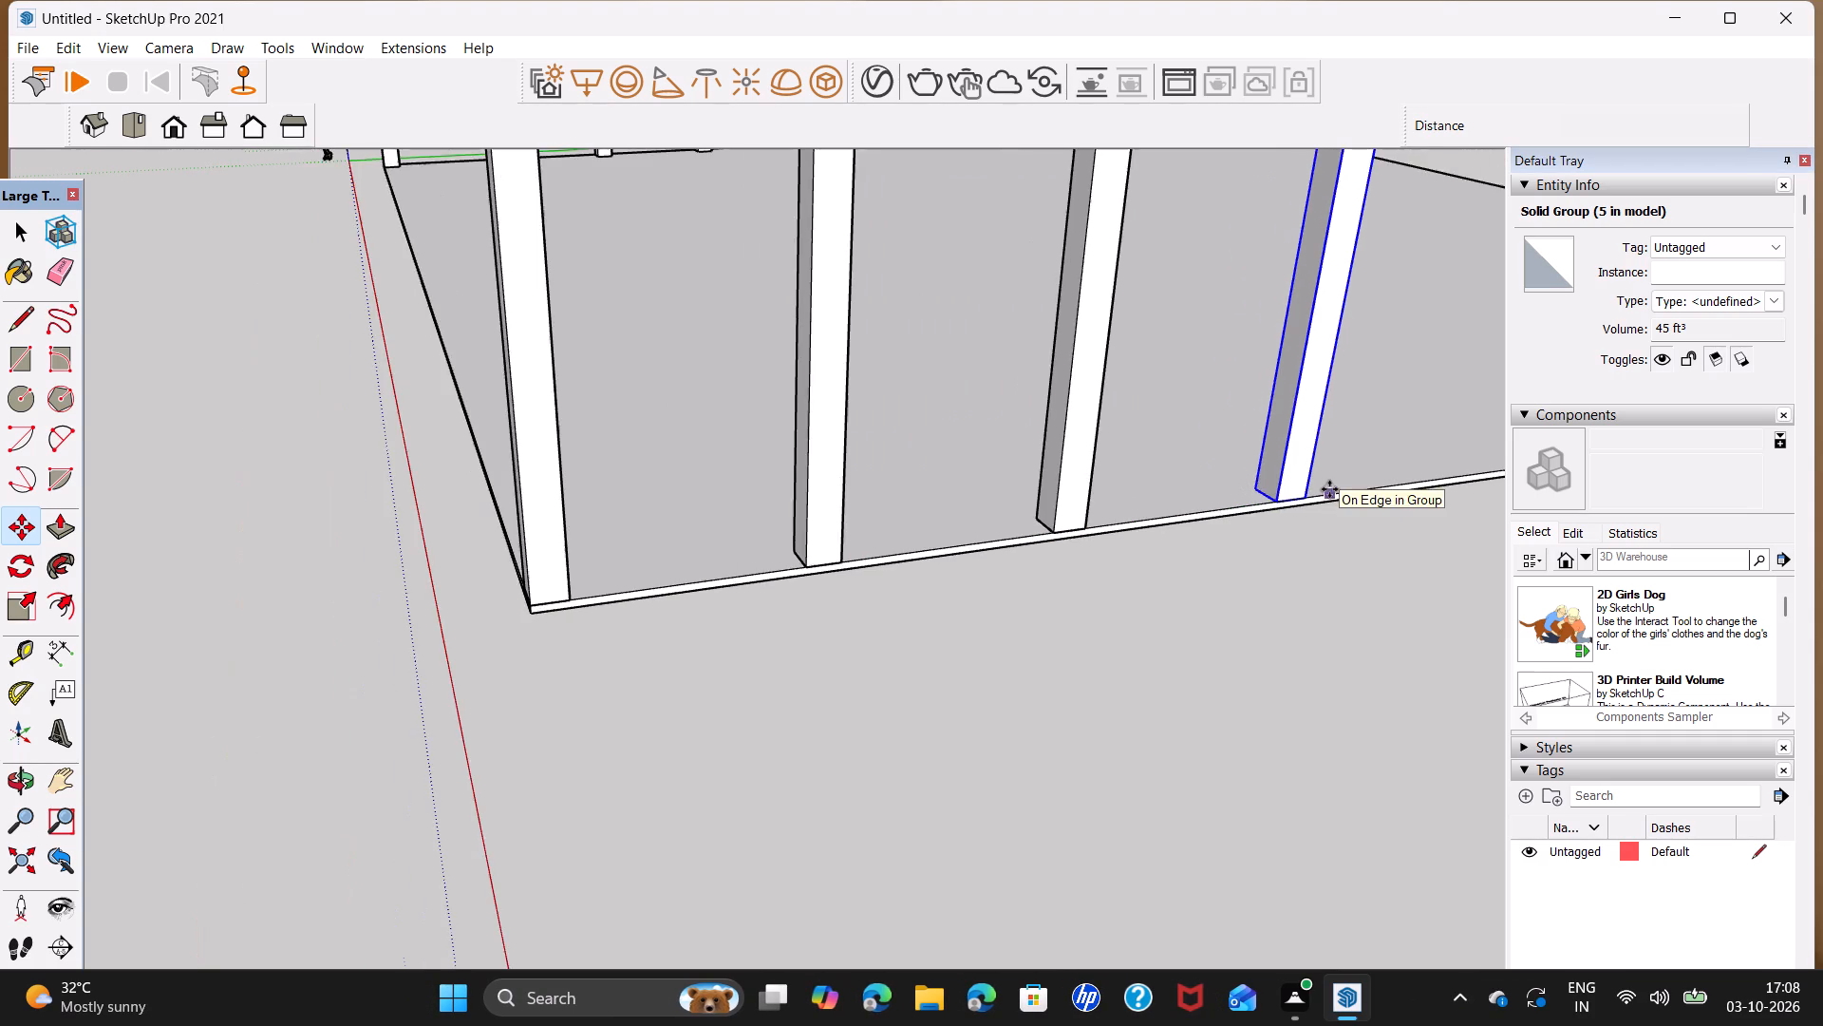
pyautogui.keyDown('shift'); pyautogui.moveTo(1329, 489); pyautogui.dragTo(538, 581, button='middle'); pyautogui.keyUp('shift')
pyautogui.click(468, 592)
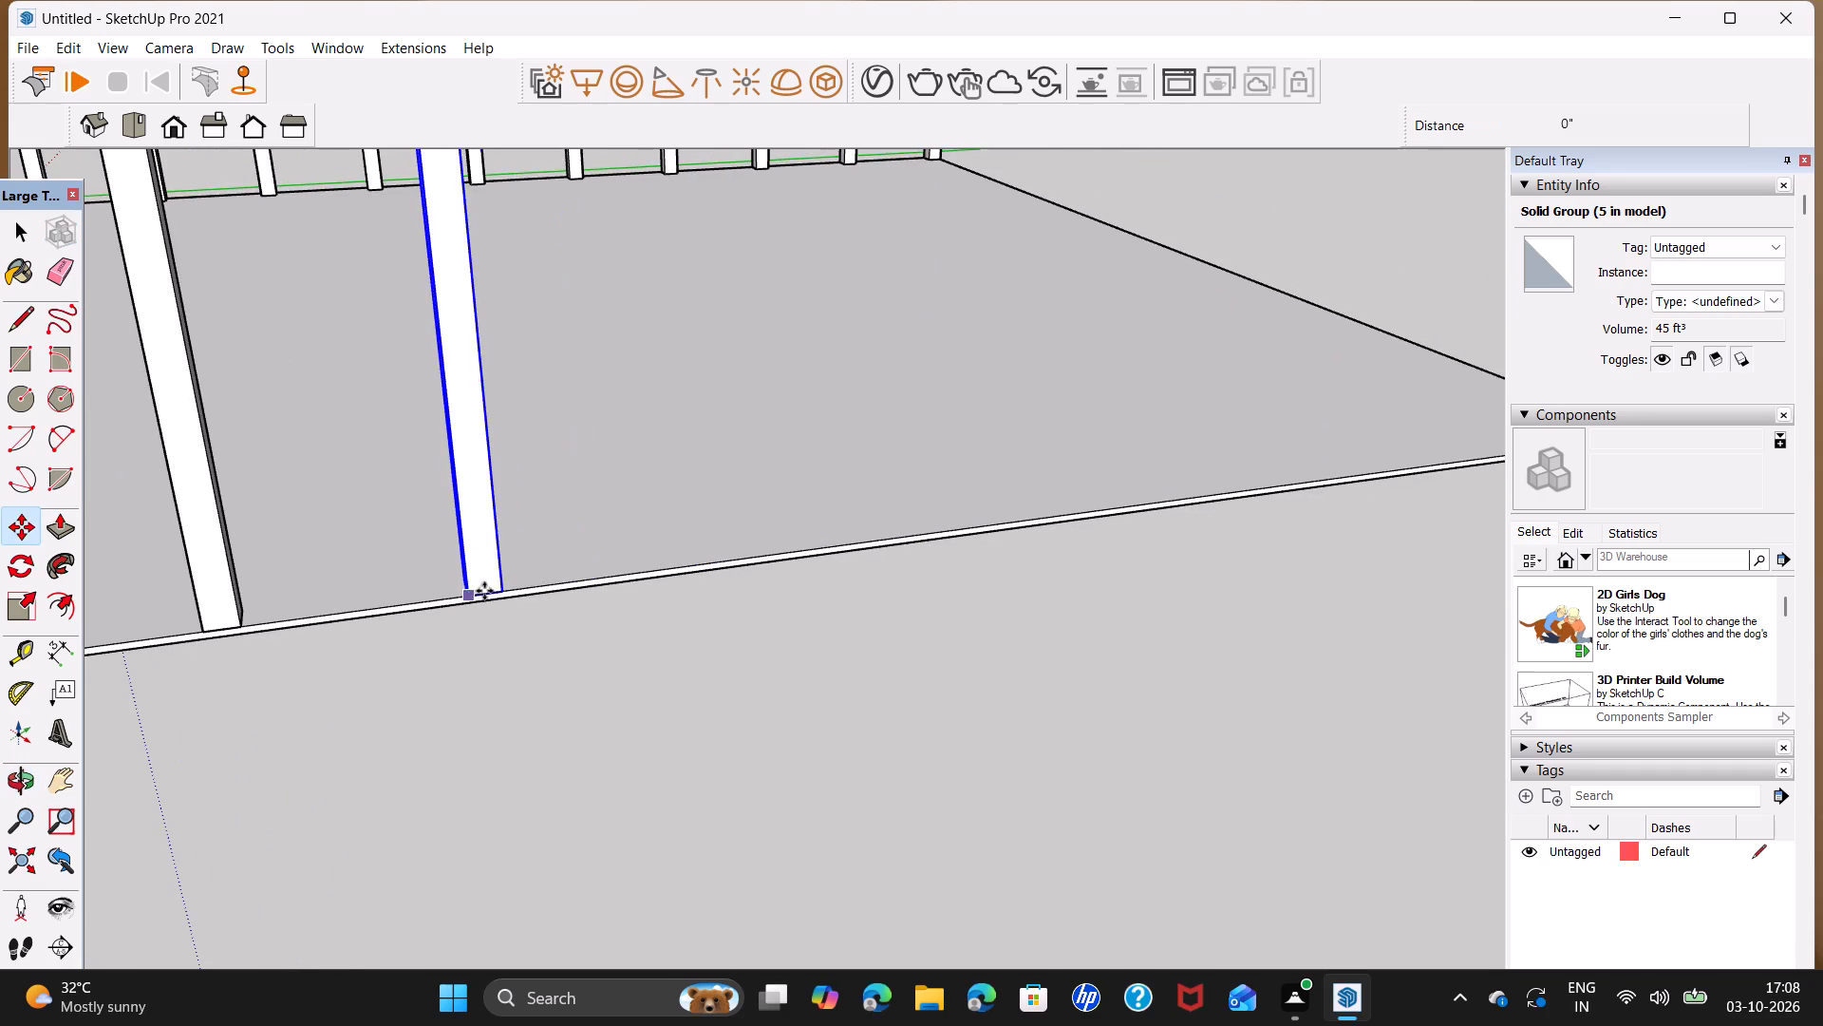
pyautogui.write("11'")
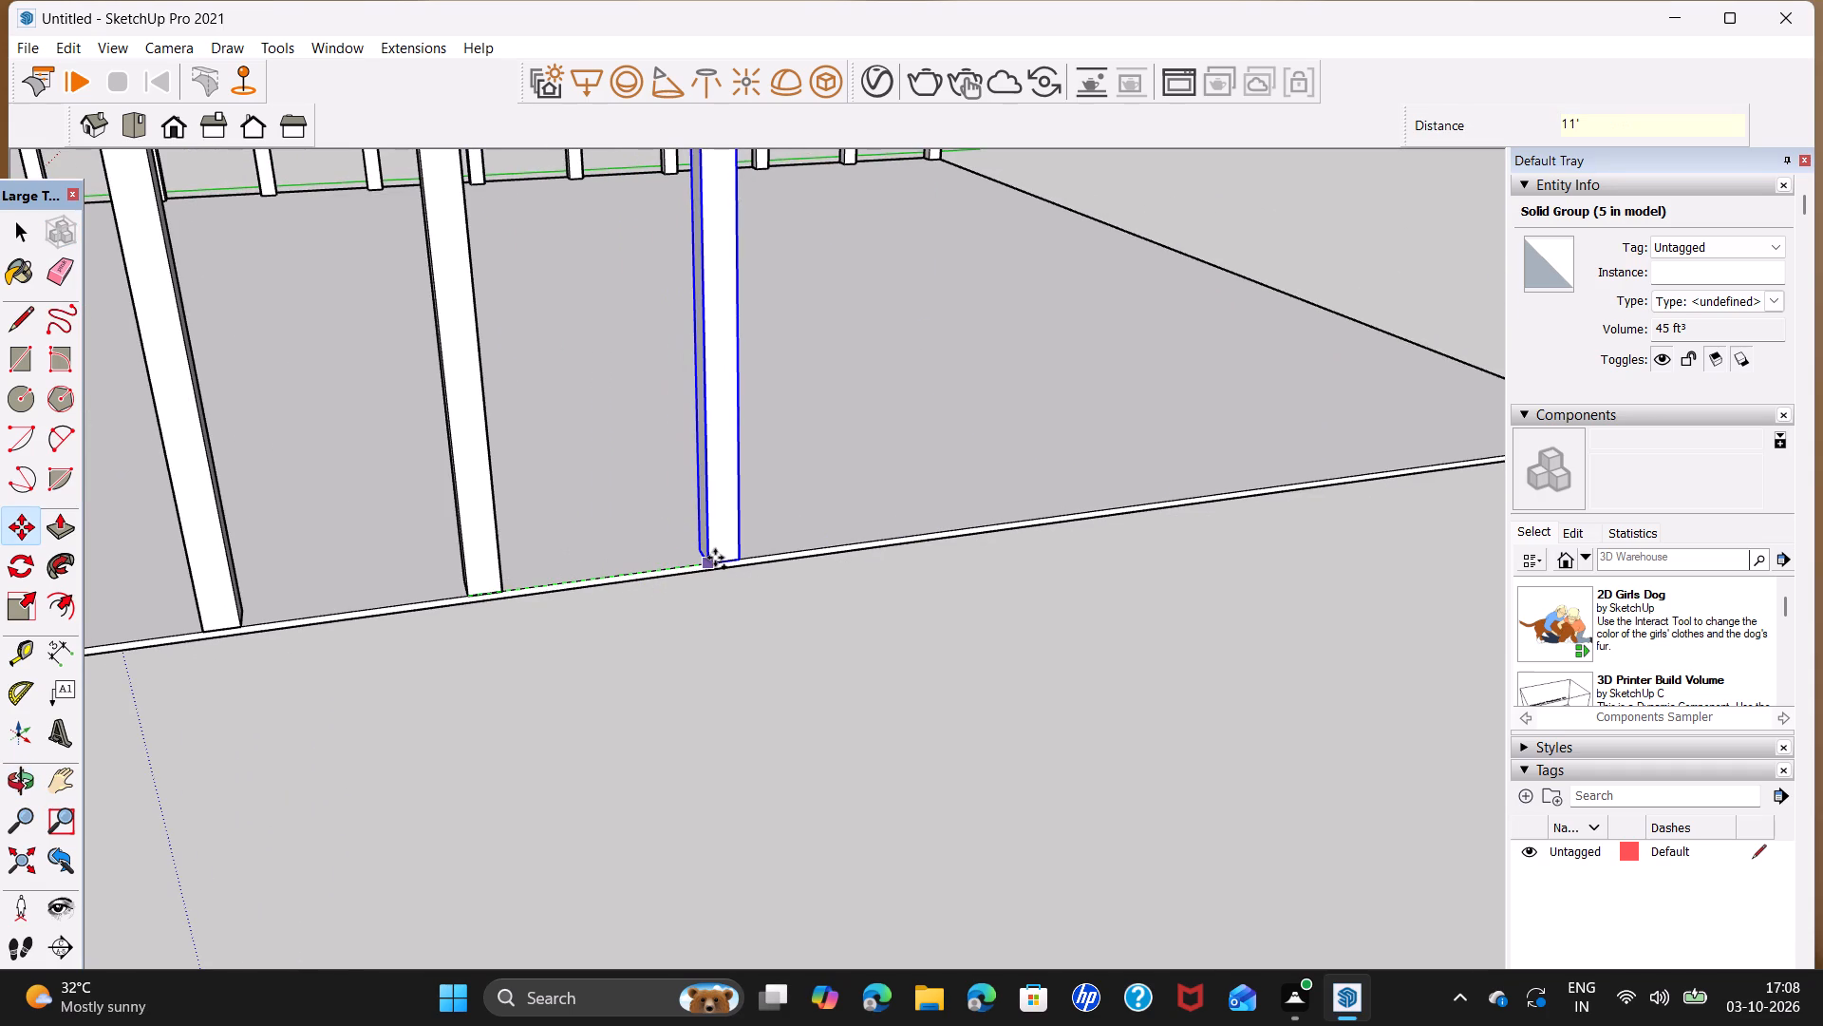
pyautogui.press('Return')
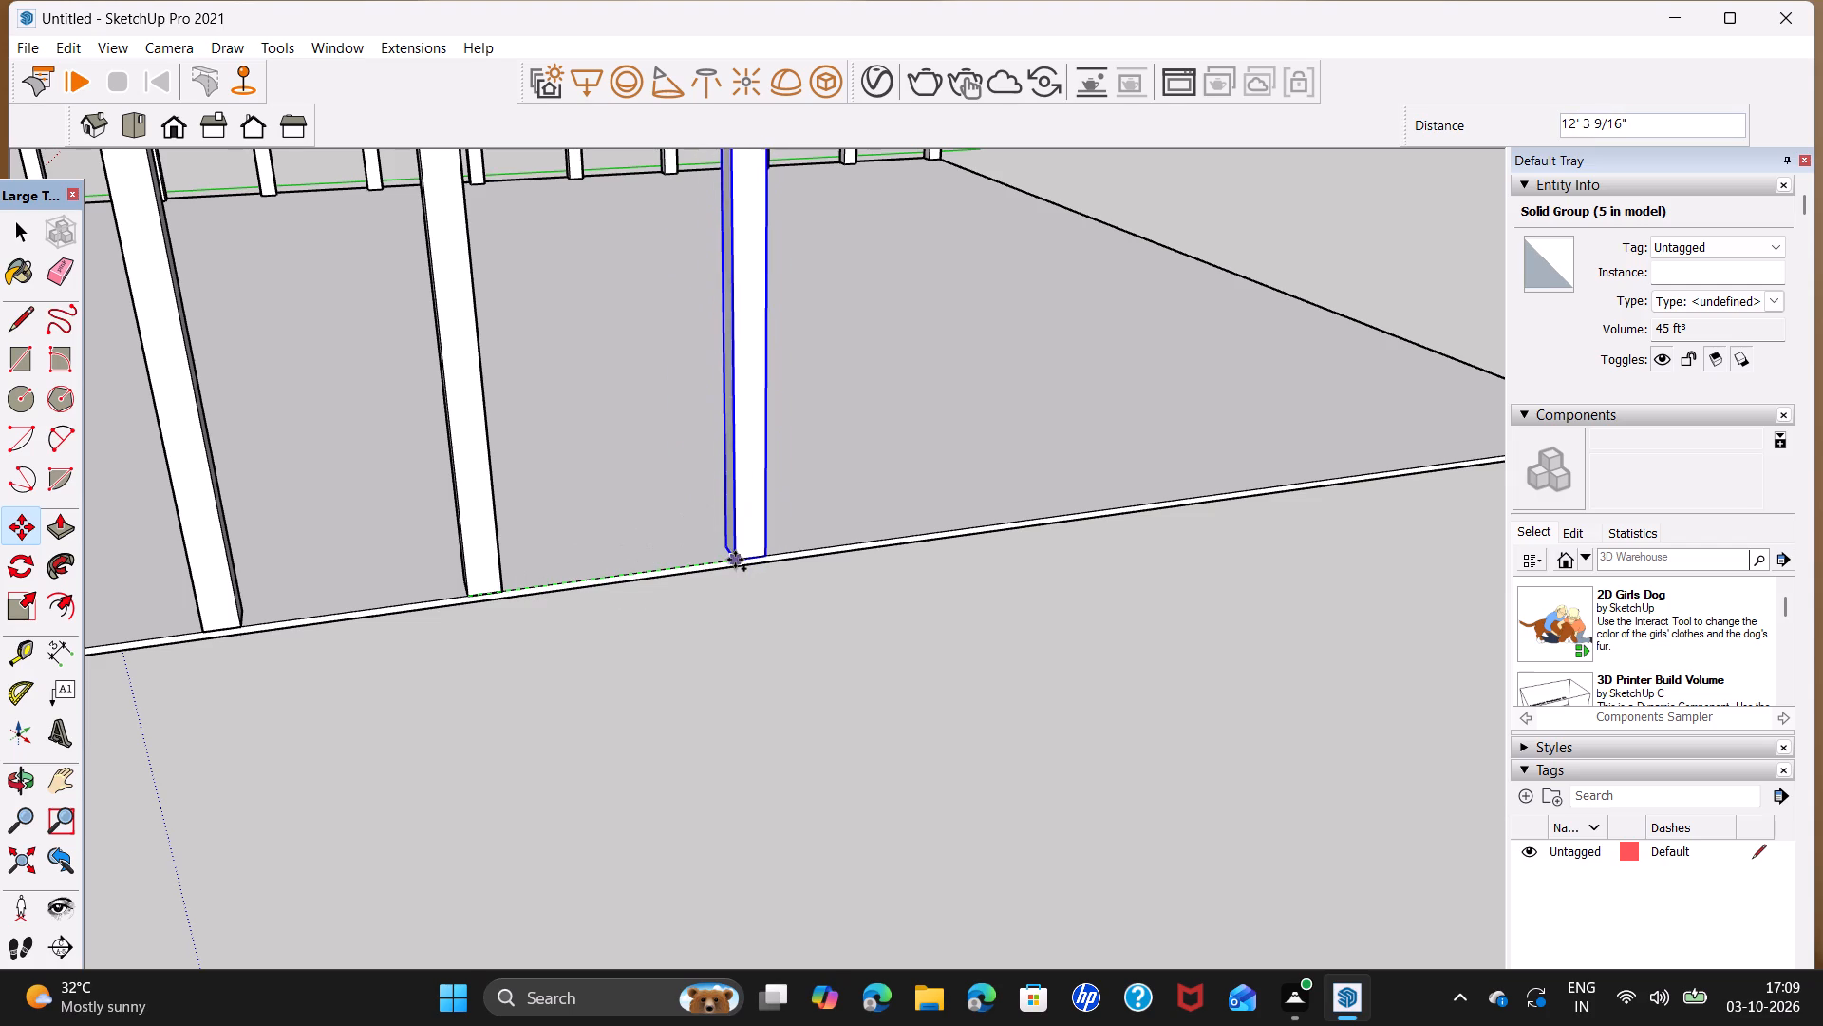
pyautogui.write("11'")
pyautogui.press('Return')
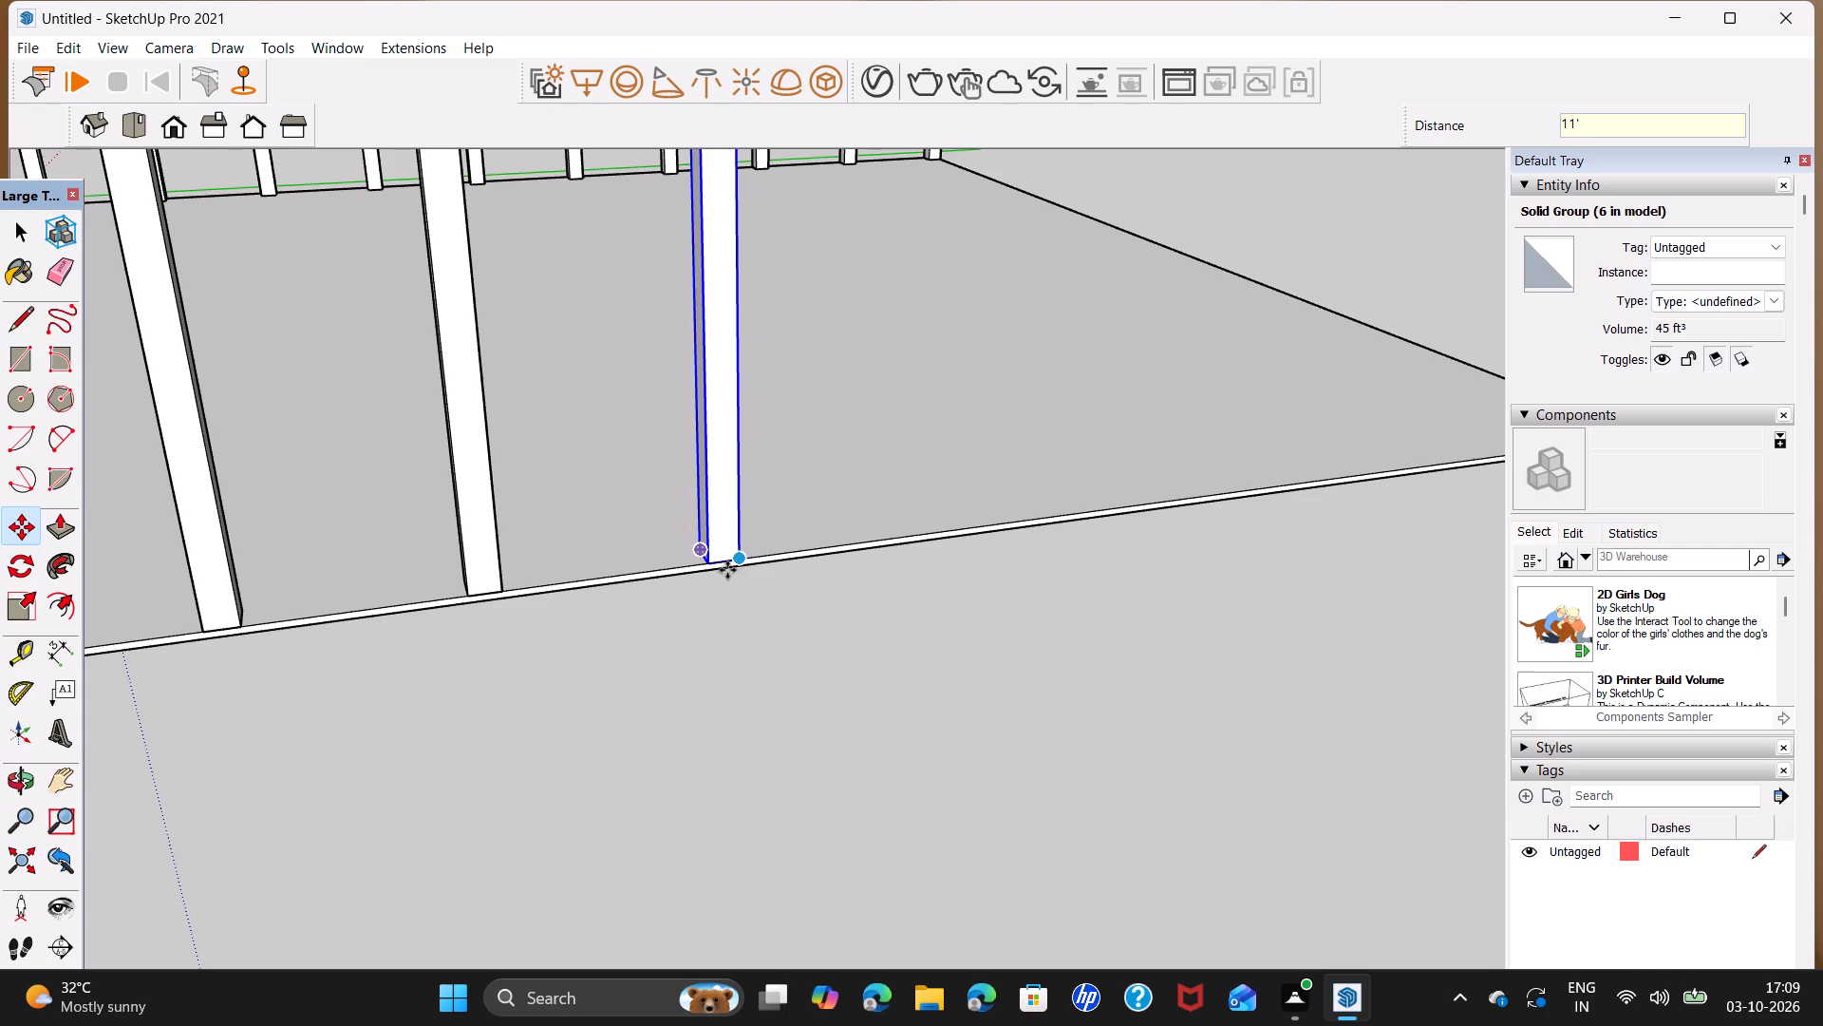
pyautogui.click(710, 566)
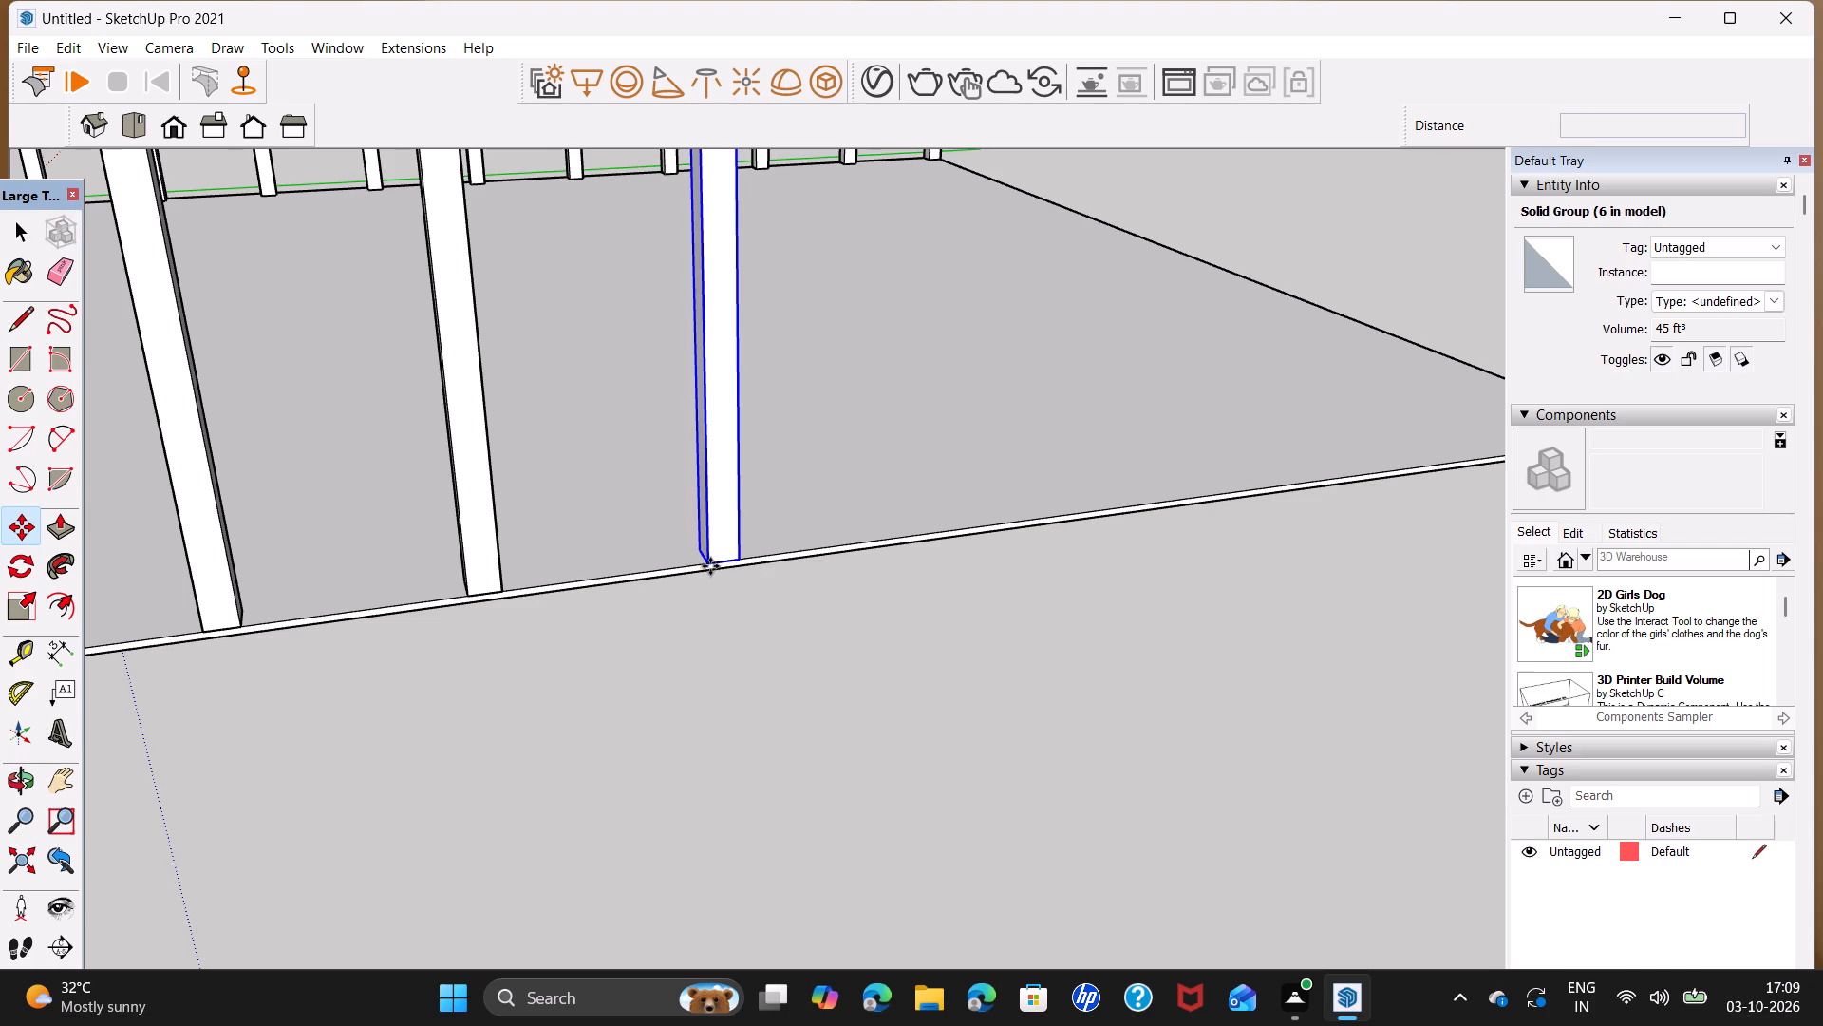
pyautogui.write("11'")
pyautogui.press('Return')
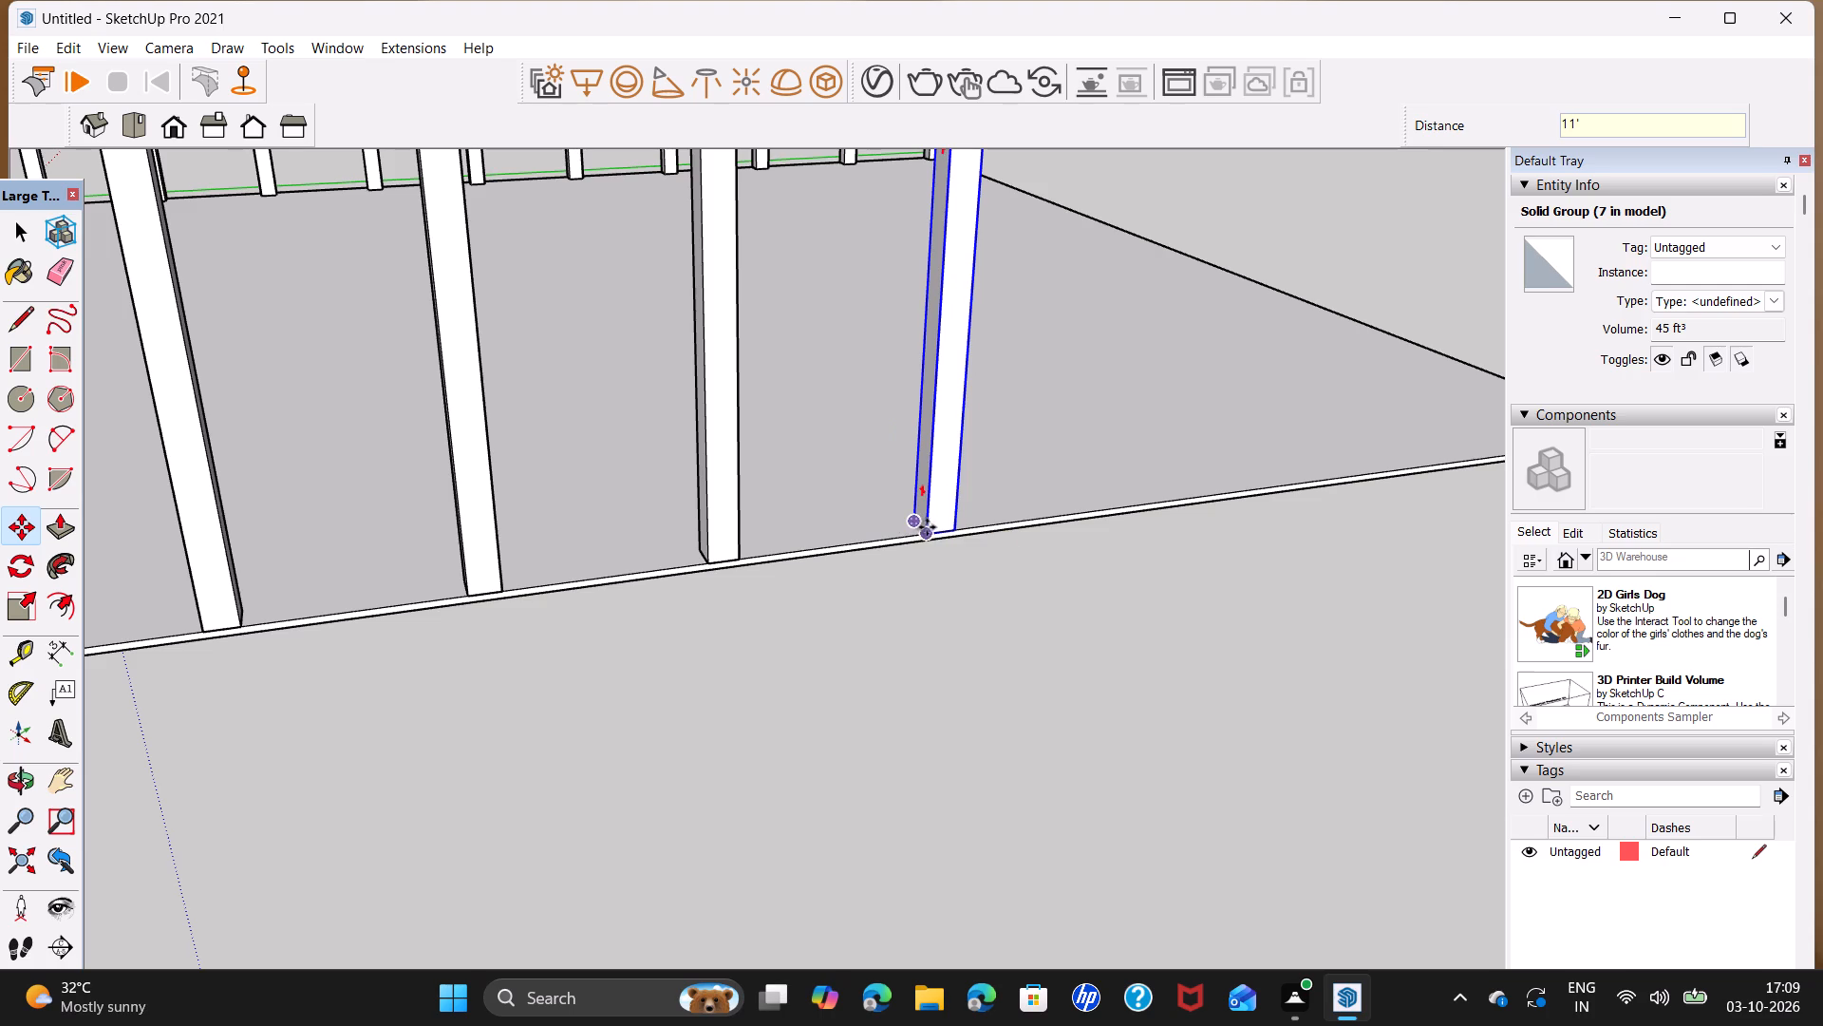
# Copy the sixth column 11' along the slab edge and repeat from the copy, making the seventh and eighth columns.
pyautogui.click(927, 526)
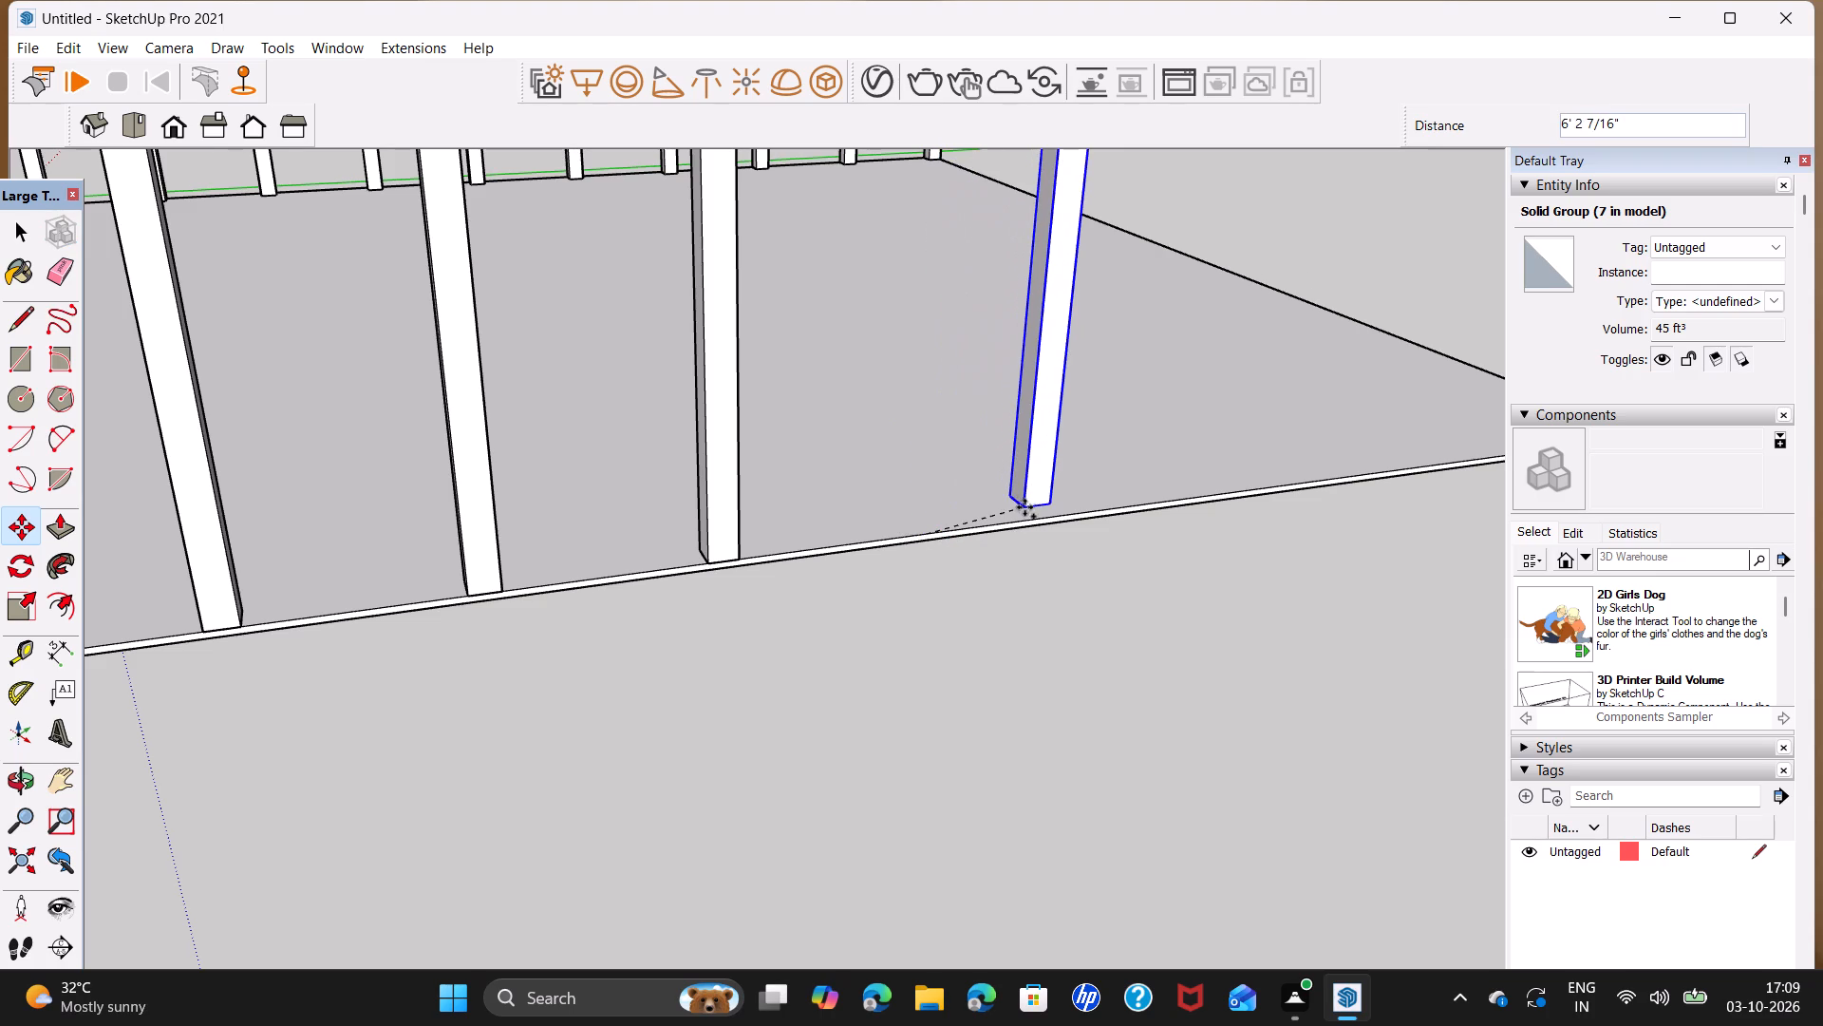
pyautogui.write("11'")
pyautogui.press('Return')
pyautogui.click(1126, 501)
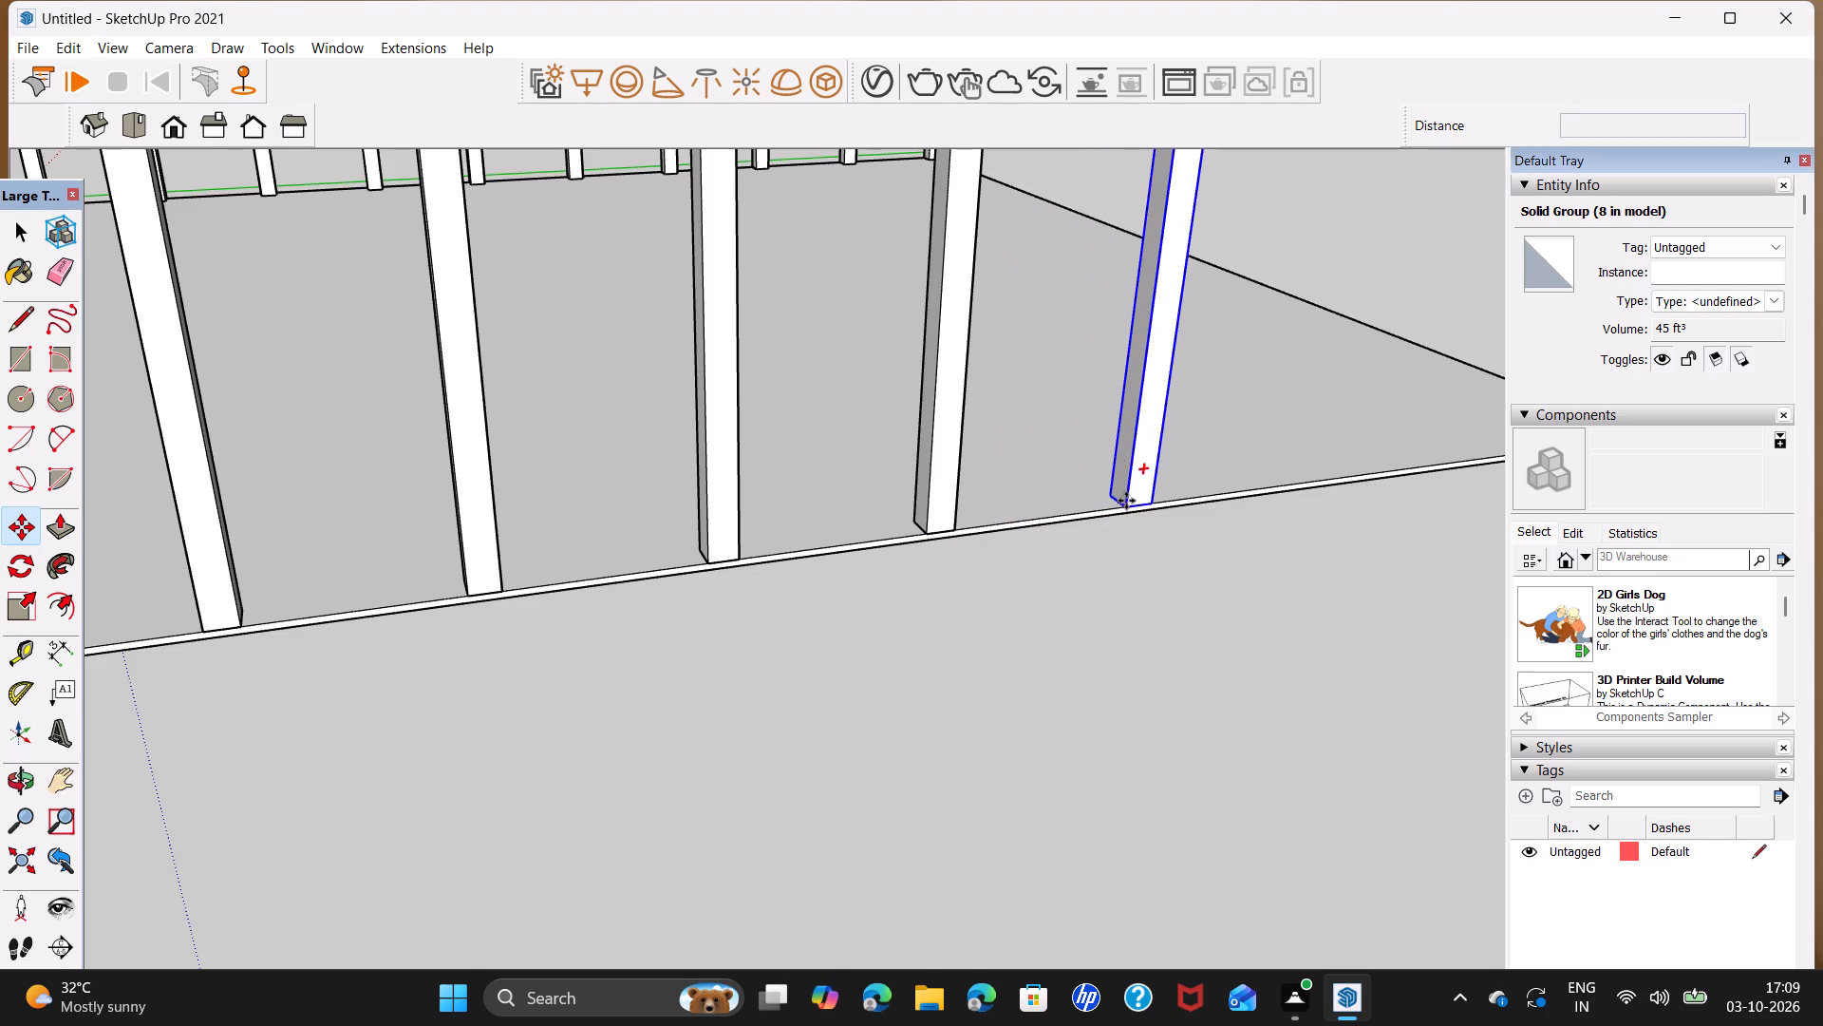
pyautogui.write("11'")
pyautogui.press('Return')
# Copy the eighth column 11' along the edge and repeat from the copy, ending the row with a tenth column at the slab's far corner.
pyautogui.scroll(-3, 1305, 505)
pyautogui.keyDown('shift'); pyautogui.moveTo(1325, 502); pyautogui.dragTo(947, 586, button='middle'); pyautogui.keyUp('shift')
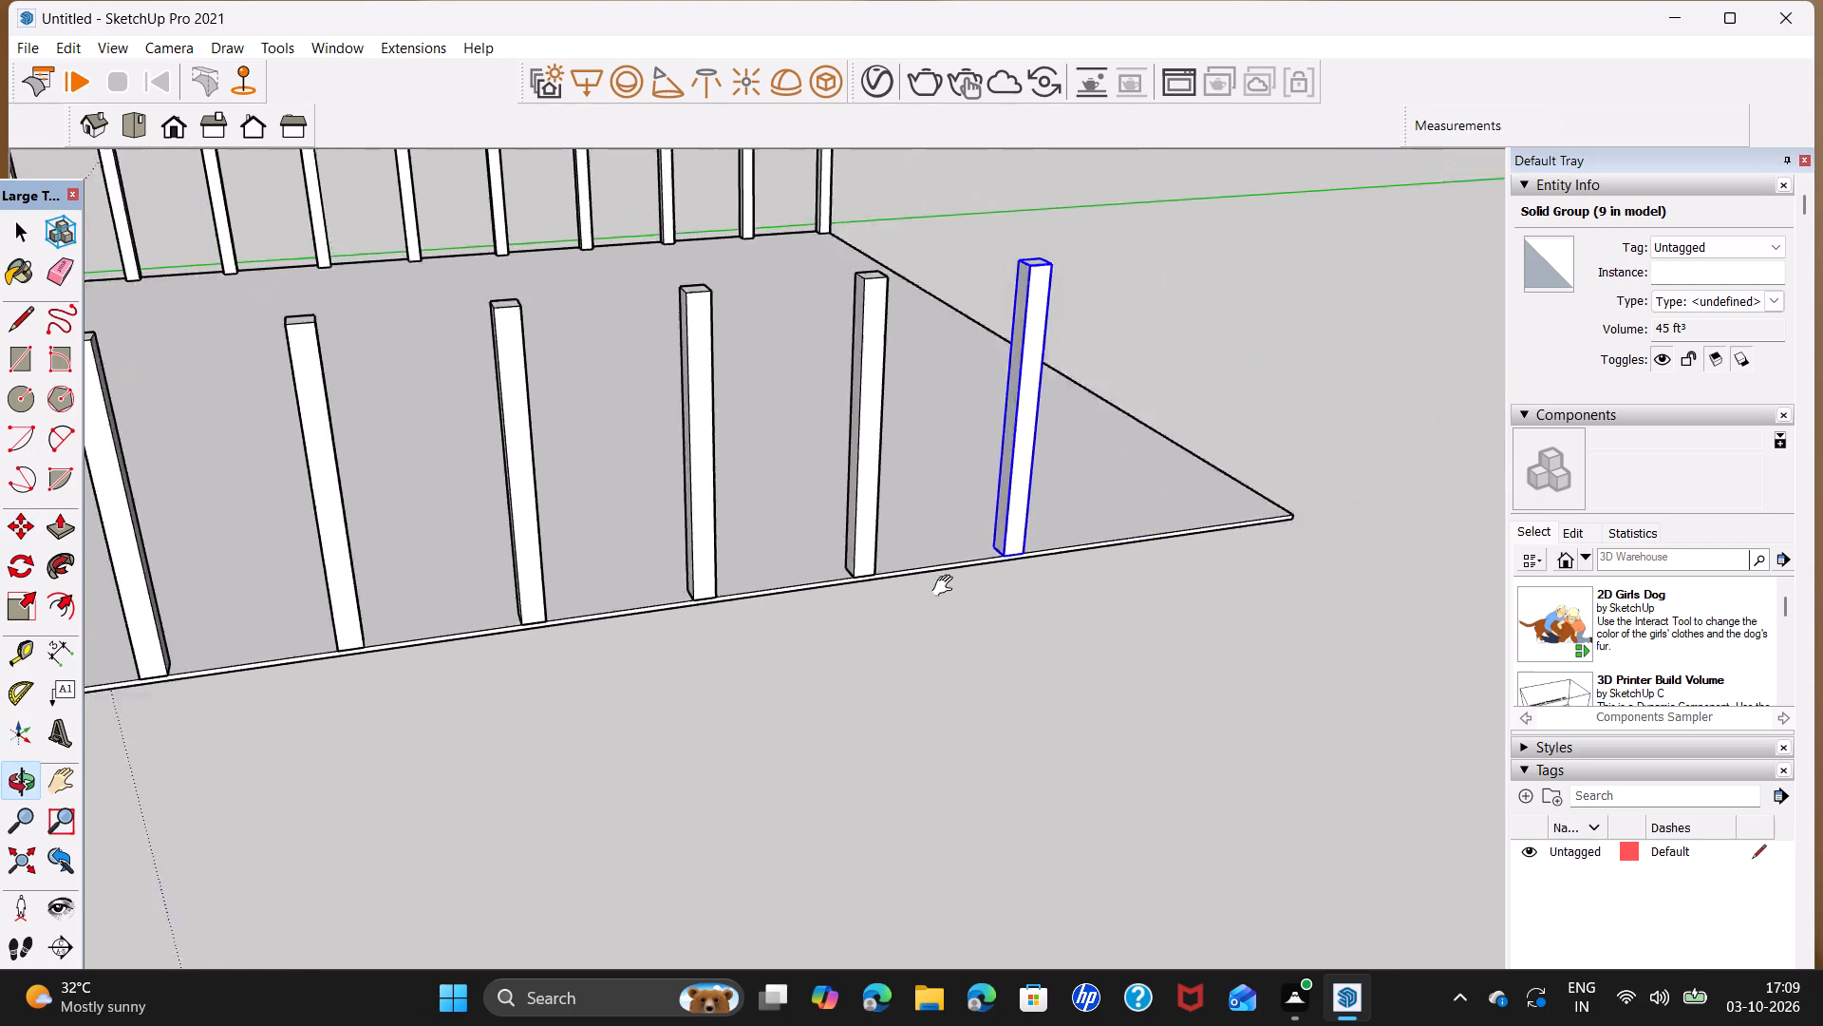
pyautogui.keyDown('shift'); pyautogui.moveTo(947, 586); pyautogui.dragTo(556, 639, button='middle'); pyautogui.keyUp('shift')
pyautogui.click(558, 621)
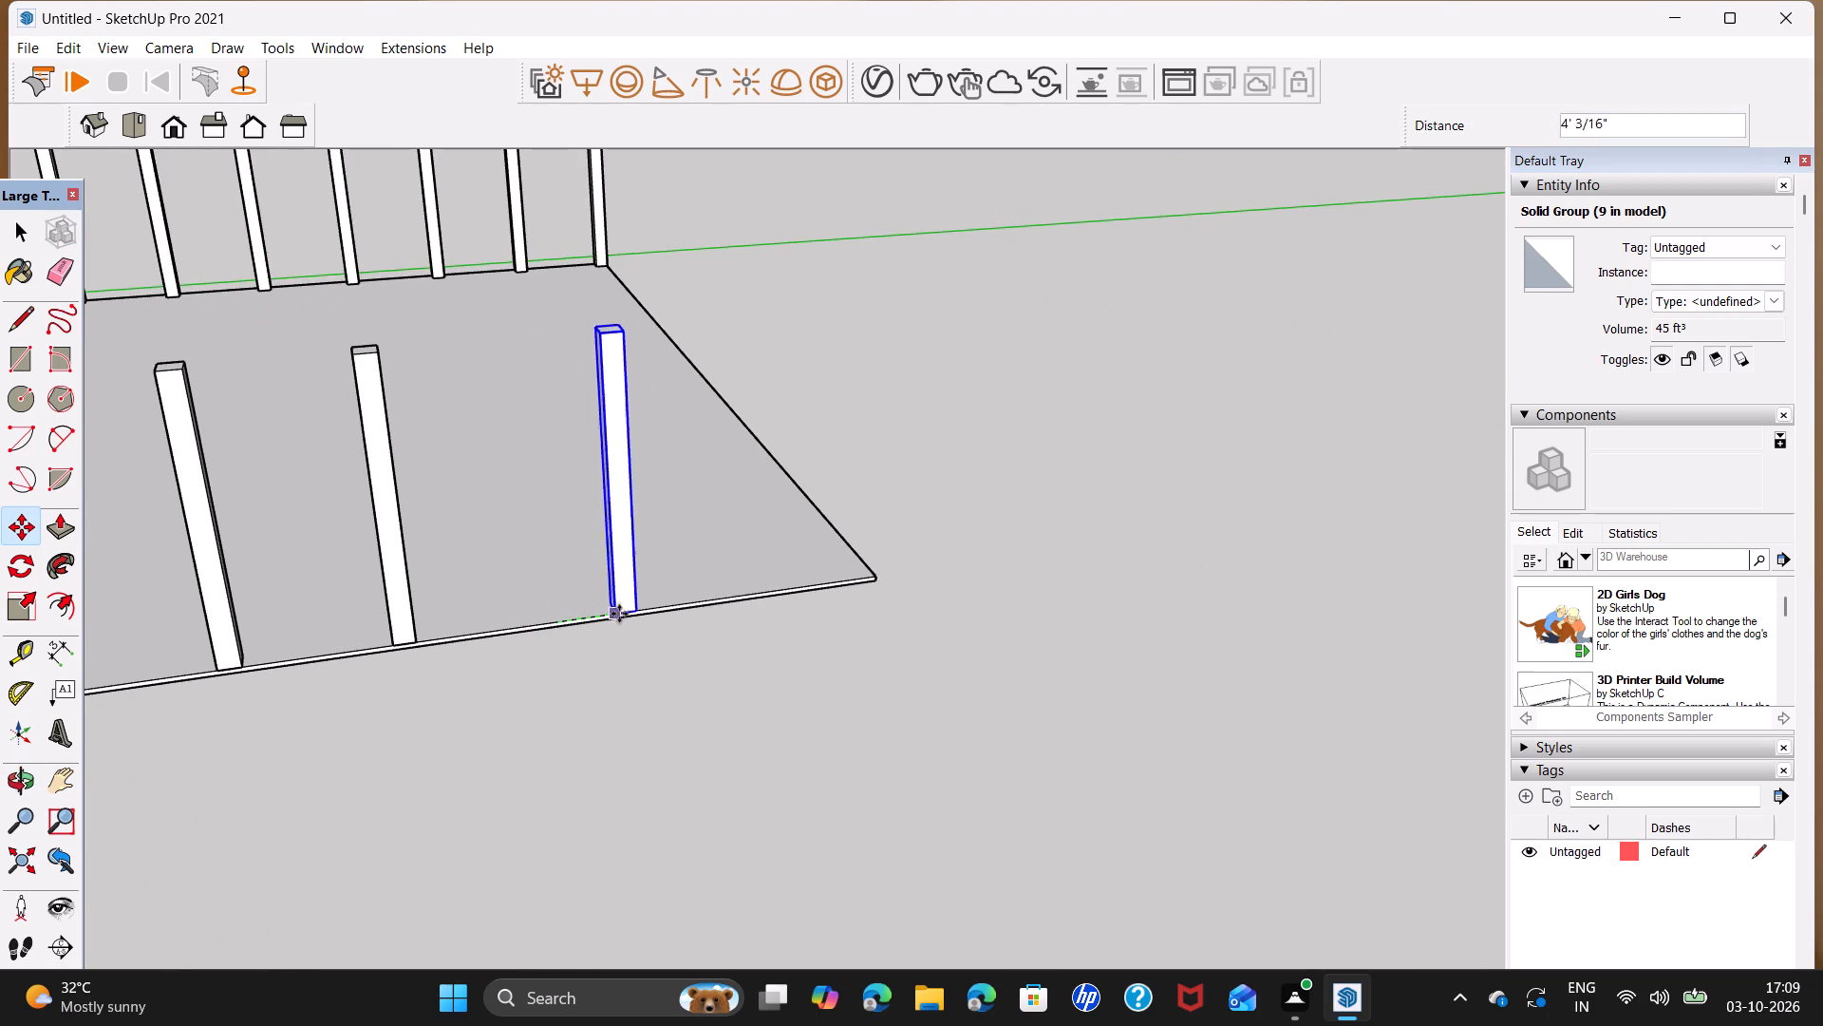
pyautogui.write("11'")
pyautogui.press('Return')
pyautogui.click(714, 598)
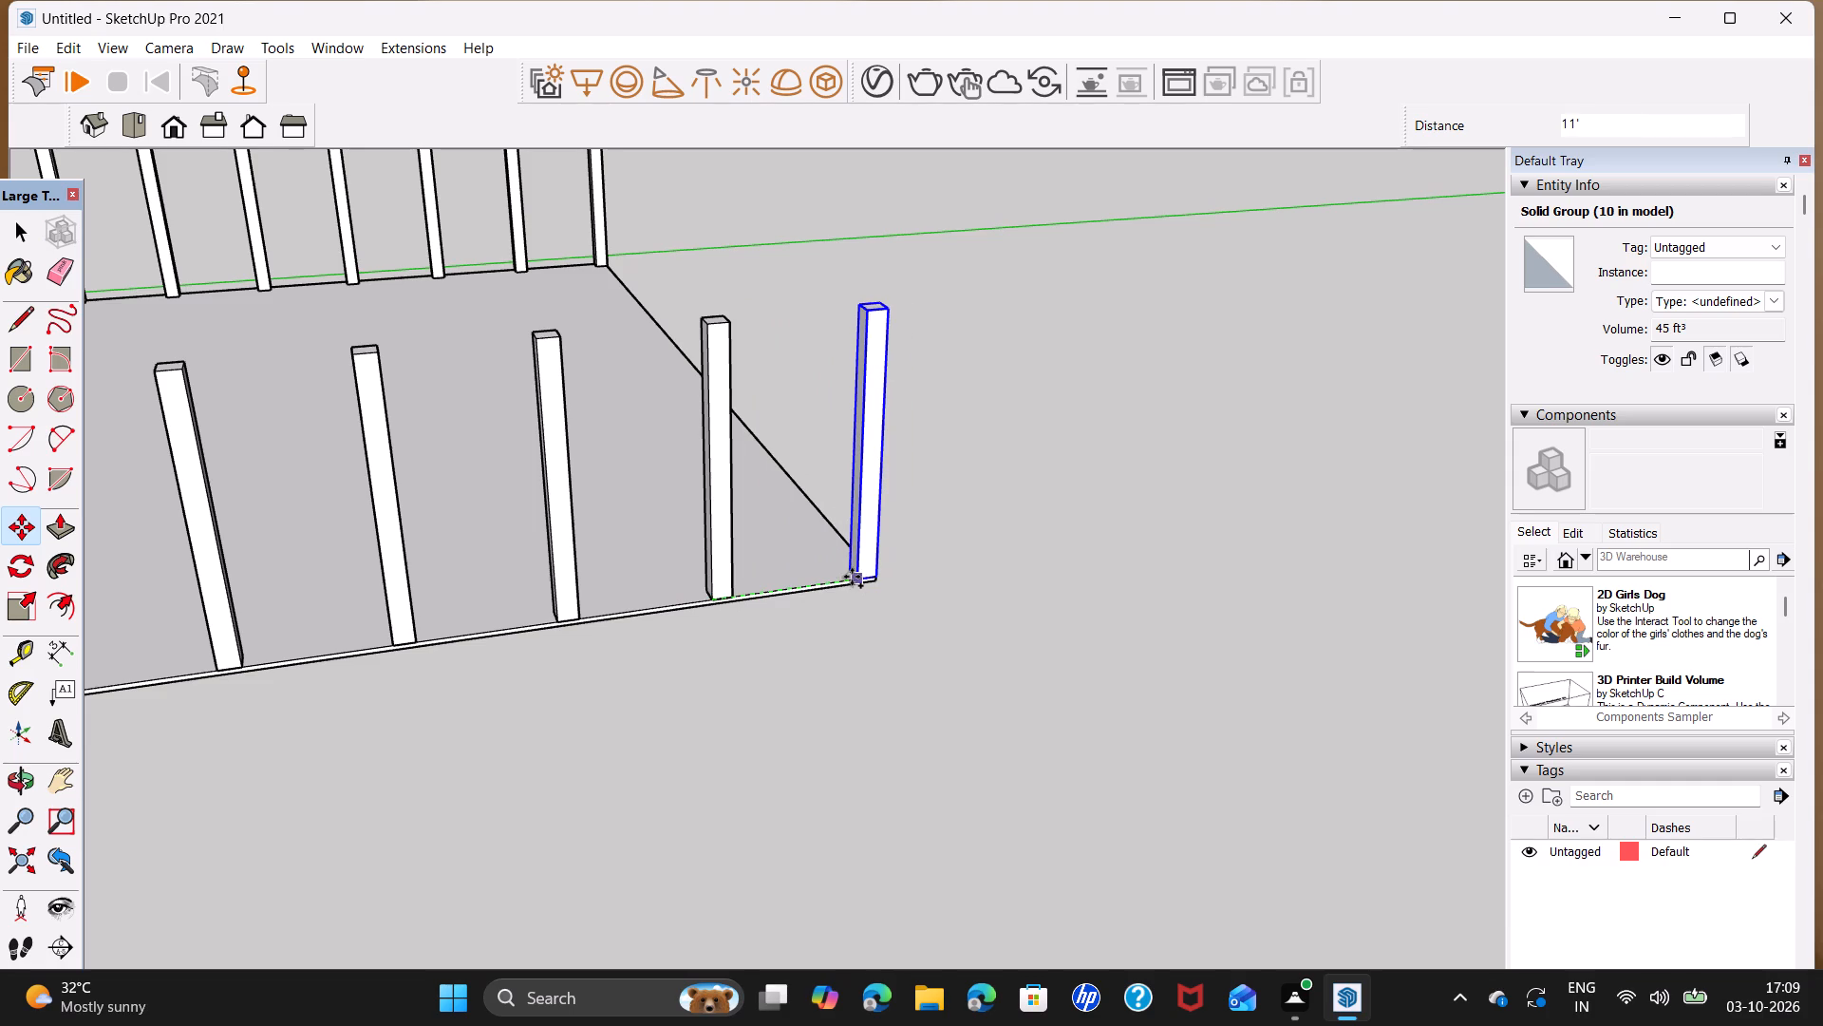
pyautogui.scroll(8, 852, 577)
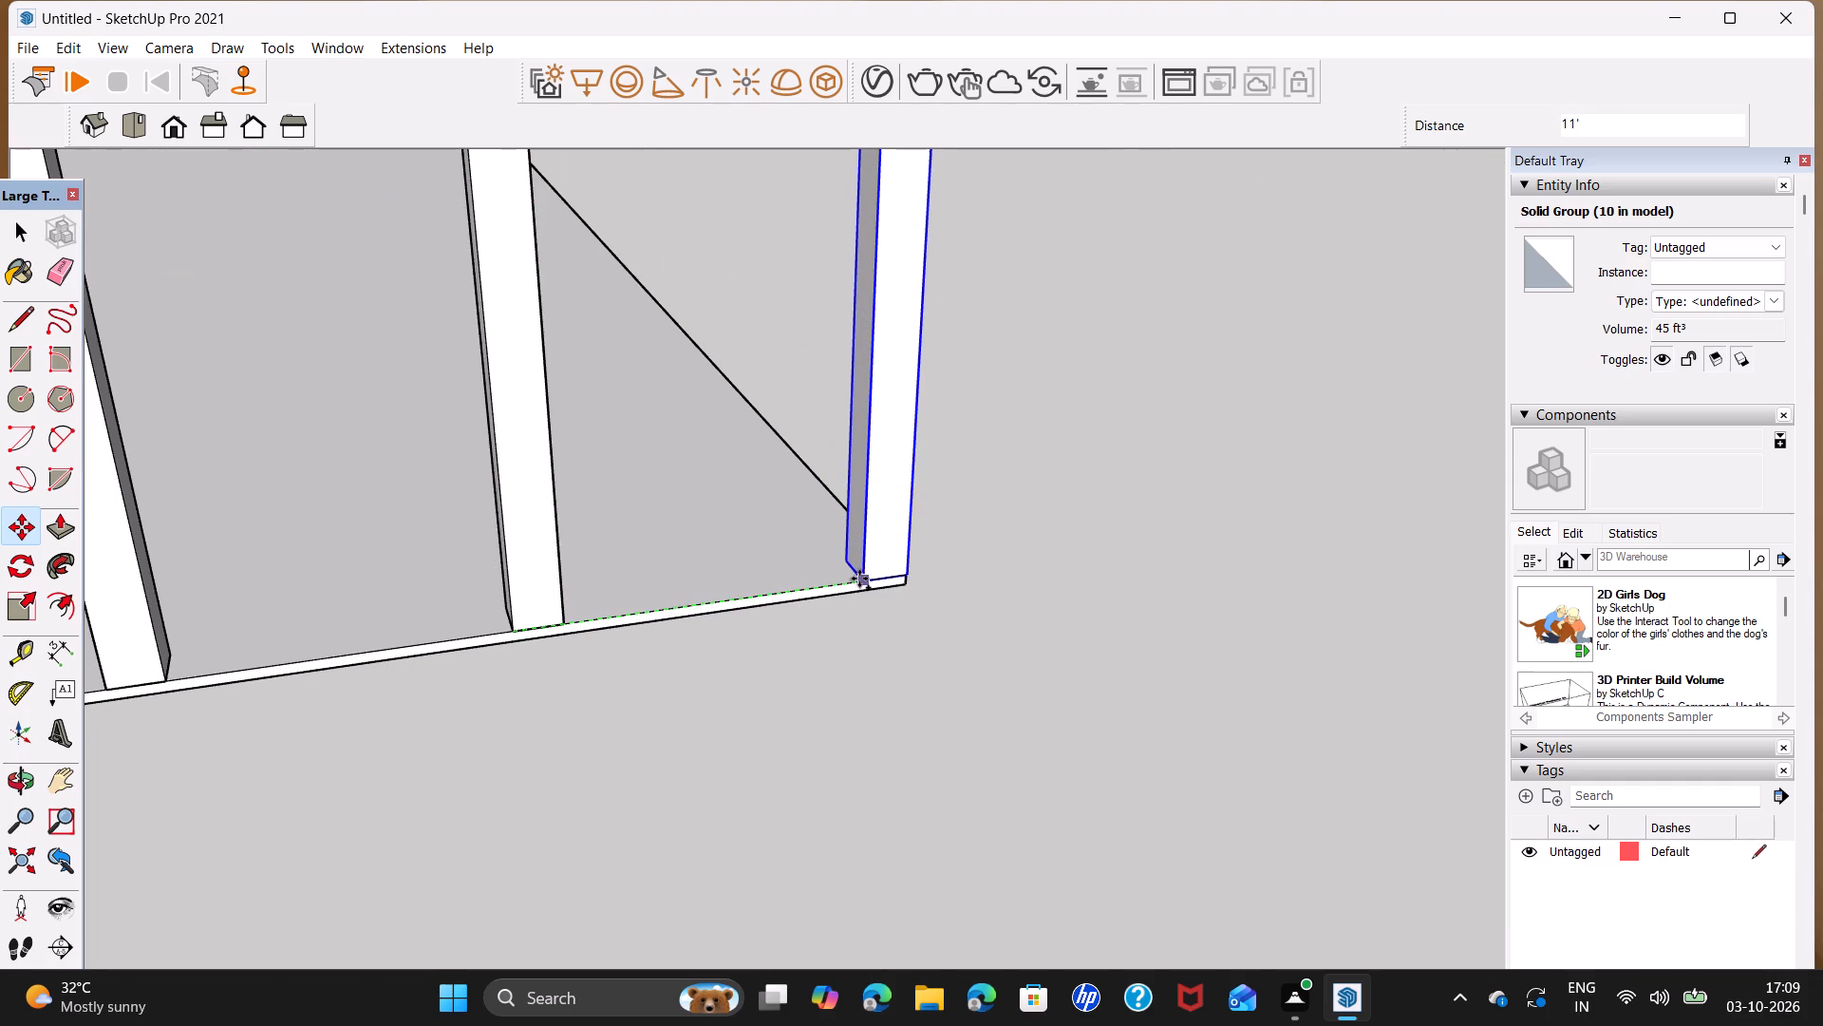
pyautogui.click(859, 579)
pyautogui.scroll(1, 999, 587)
pyautogui.moveTo(999, 587); pyautogui.dragTo(21, 344, button='middle')
pyautogui.press('space')
# Draw a line about 98' long parallel to the red axis, joining the tops of the two front corner columns.
pyautogui.scroll(-6, 669, 458)
pyautogui.scroll(-6, 779, 572)
pyautogui.moveTo(664, 605); pyautogui.dragTo(955, 819, button='middle')
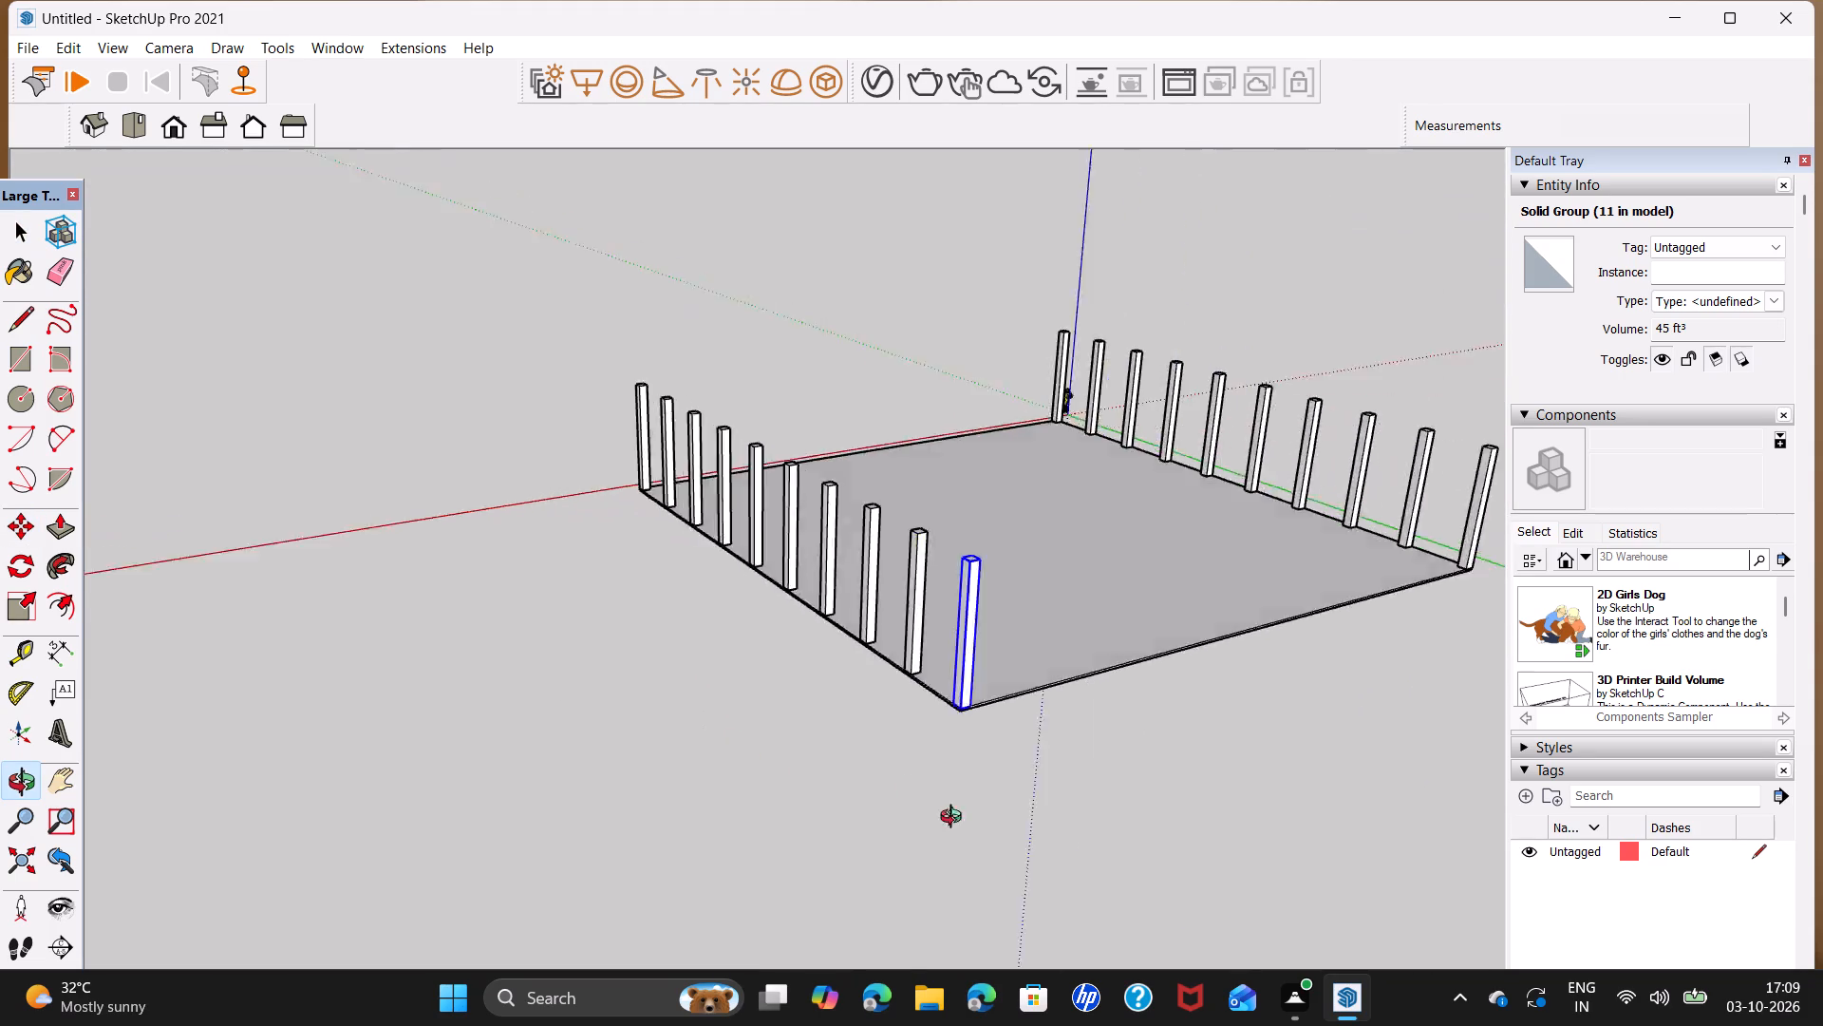
pyautogui.moveTo(955, 819); pyautogui.dragTo(1639, 771, button='middle')
pyautogui.moveTo(658, 610); pyautogui.dragTo(1450, 653, button='middle')
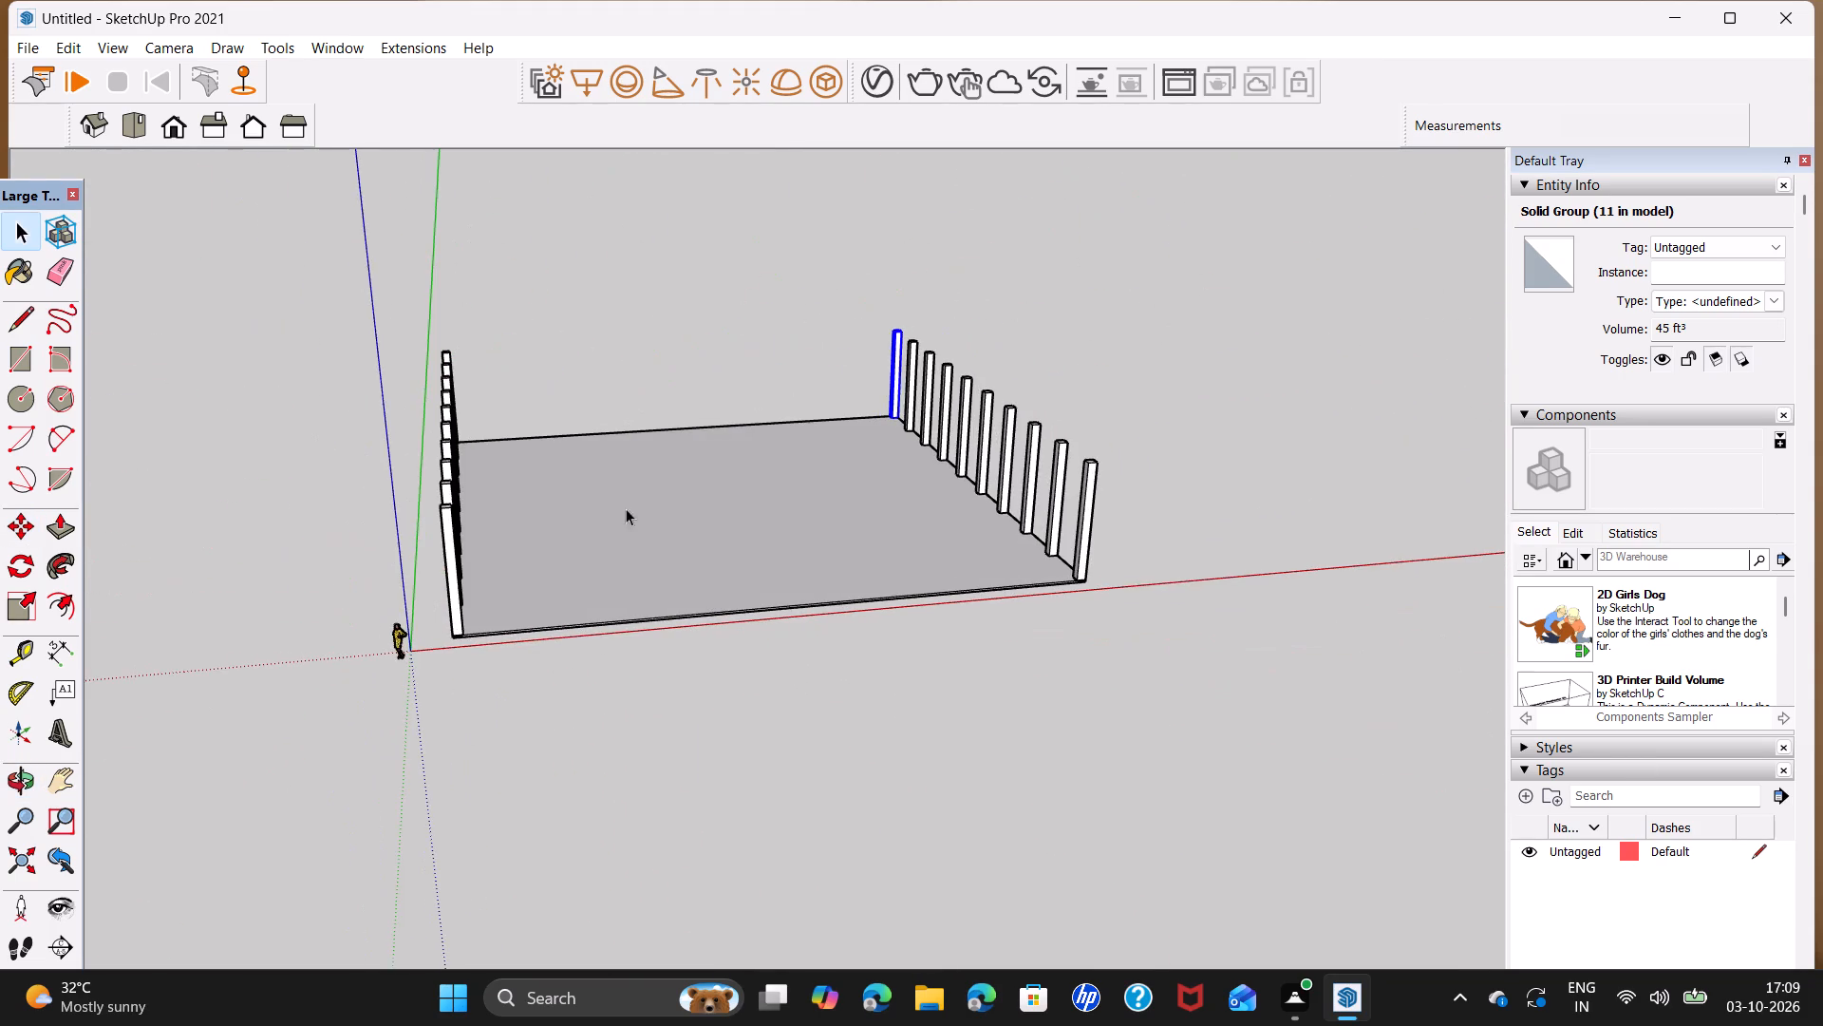
pyautogui.scroll(4, 580, 529)
pyautogui.moveTo(558, 543); pyautogui.dragTo(473, 618, button='middle')
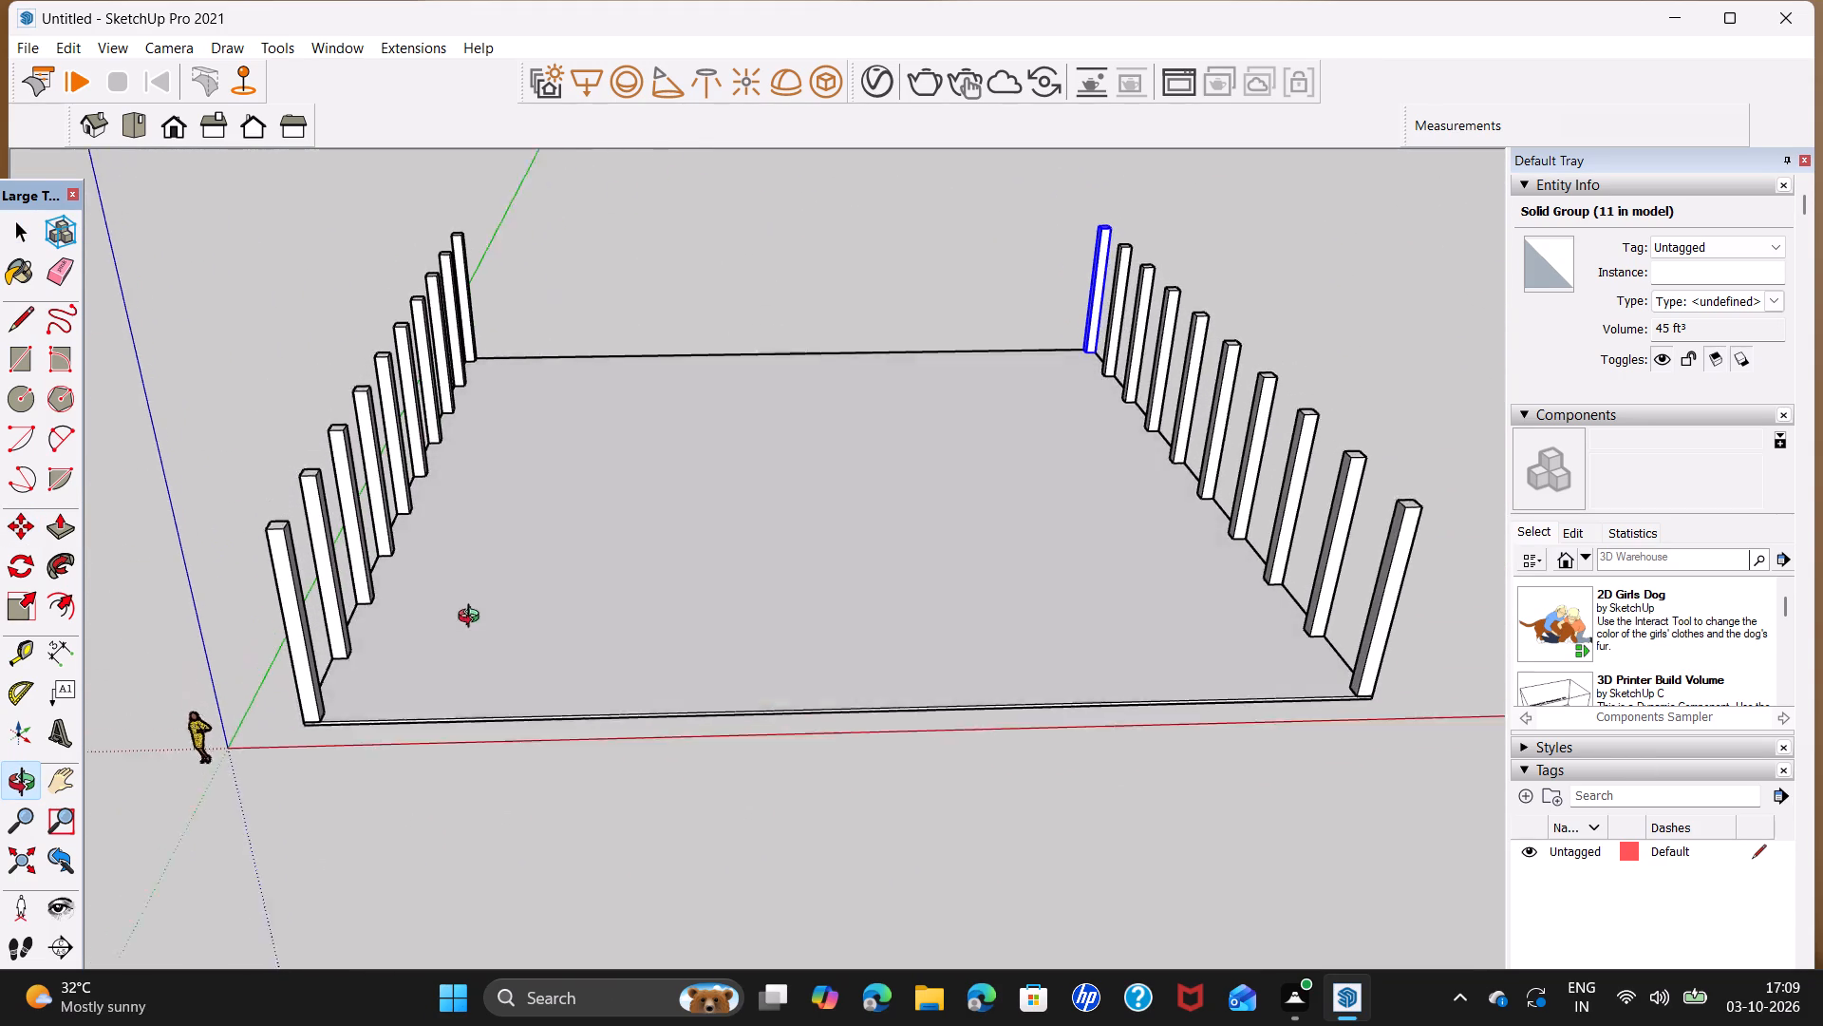
pyautogui.moveTo(473, 618); pyautogui.dragTo(538, 733, button='middle')
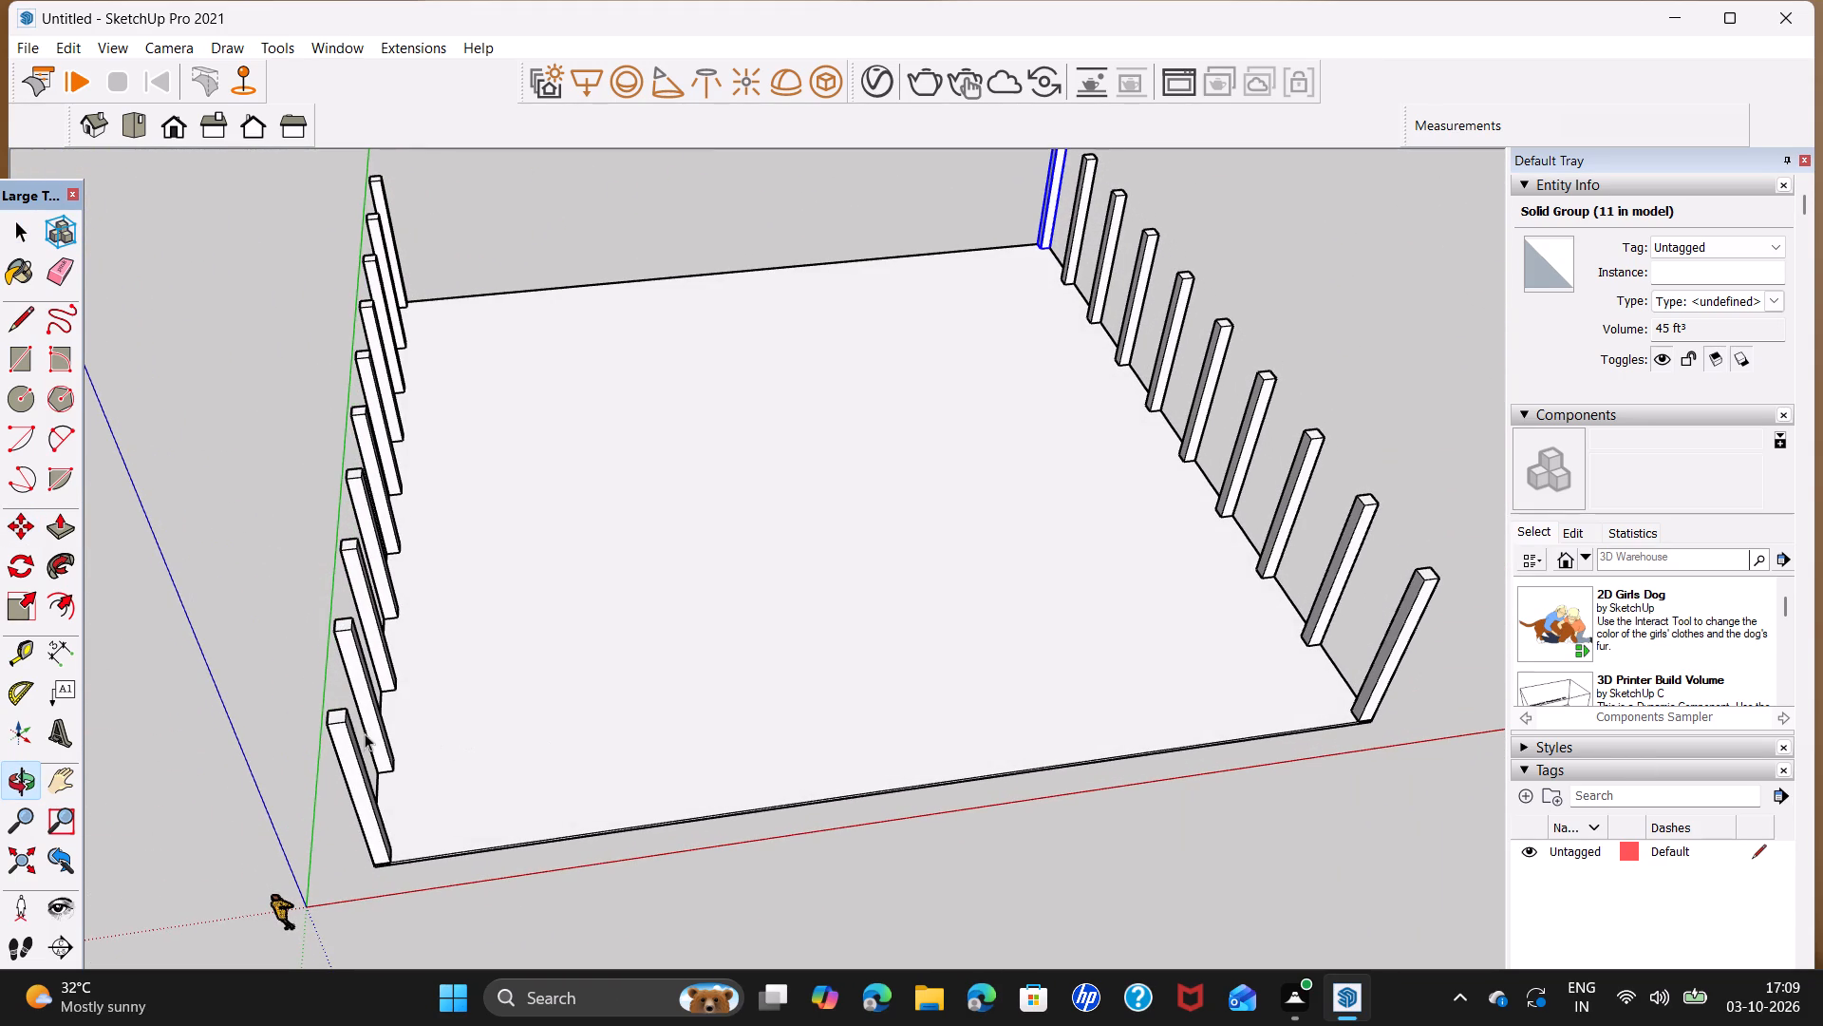
pyautogui.press('l')
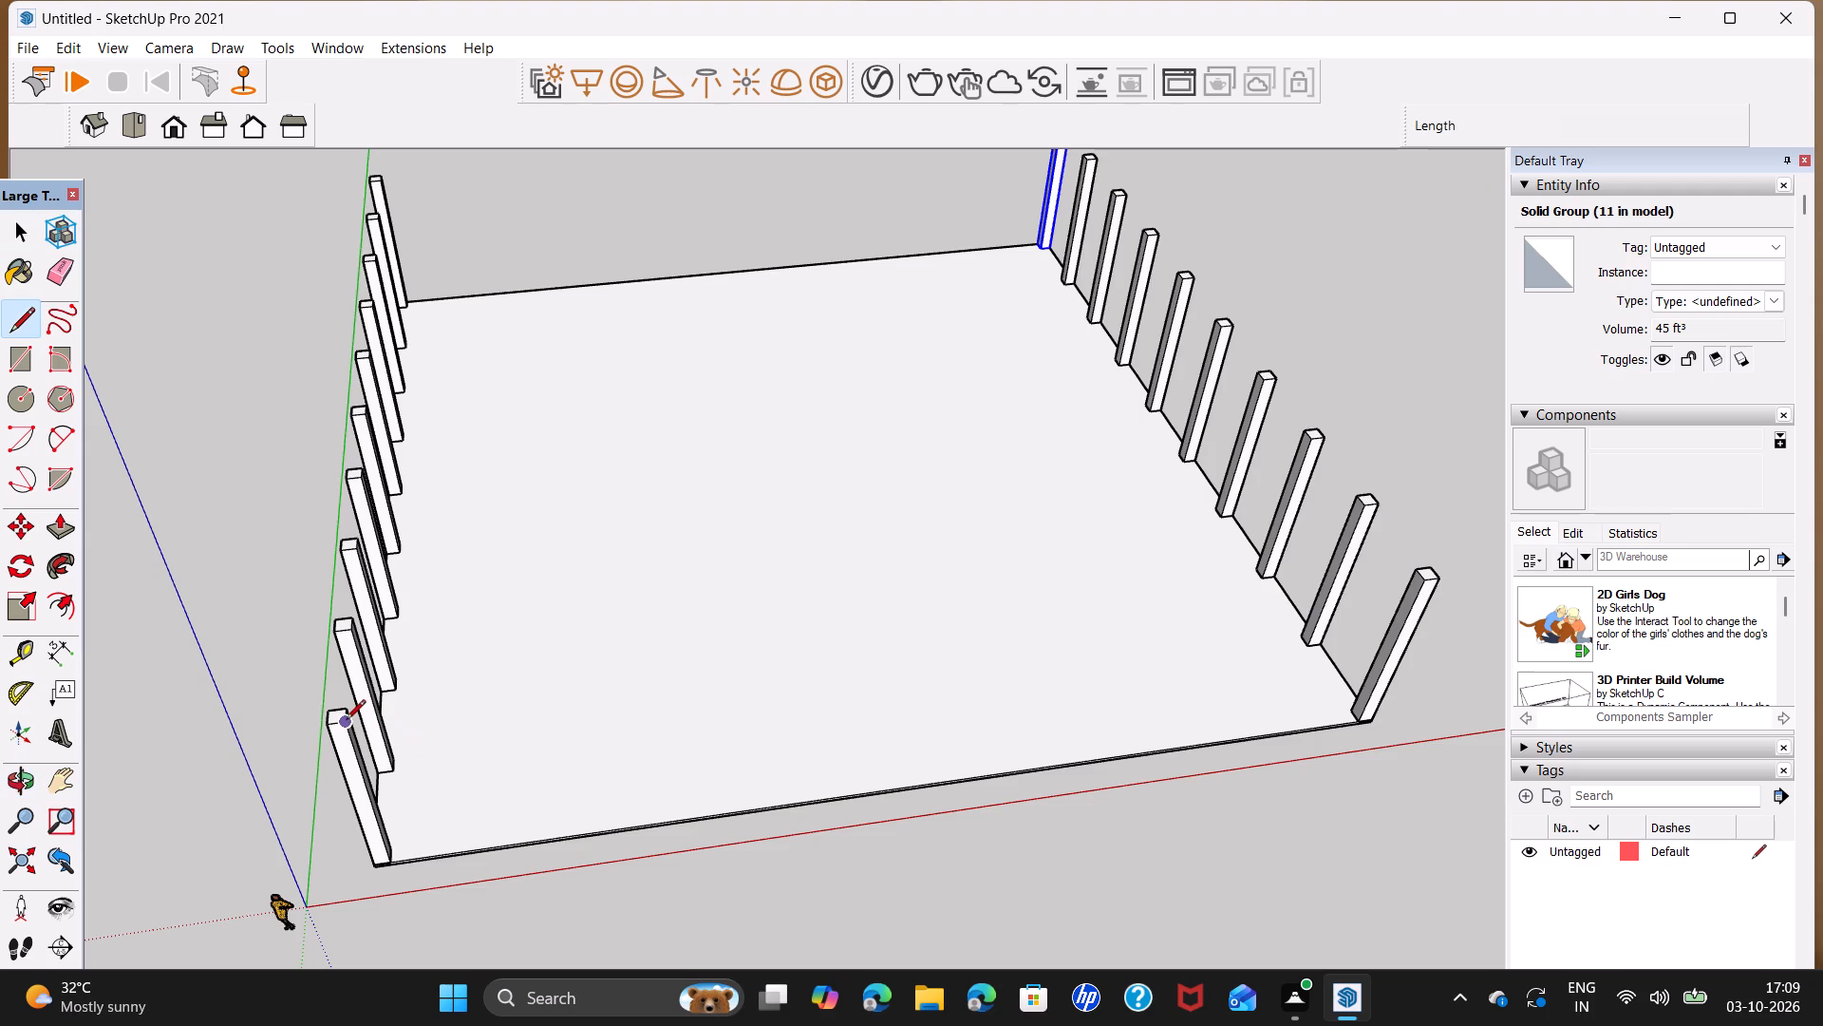
pyautogui.click(346, 721)
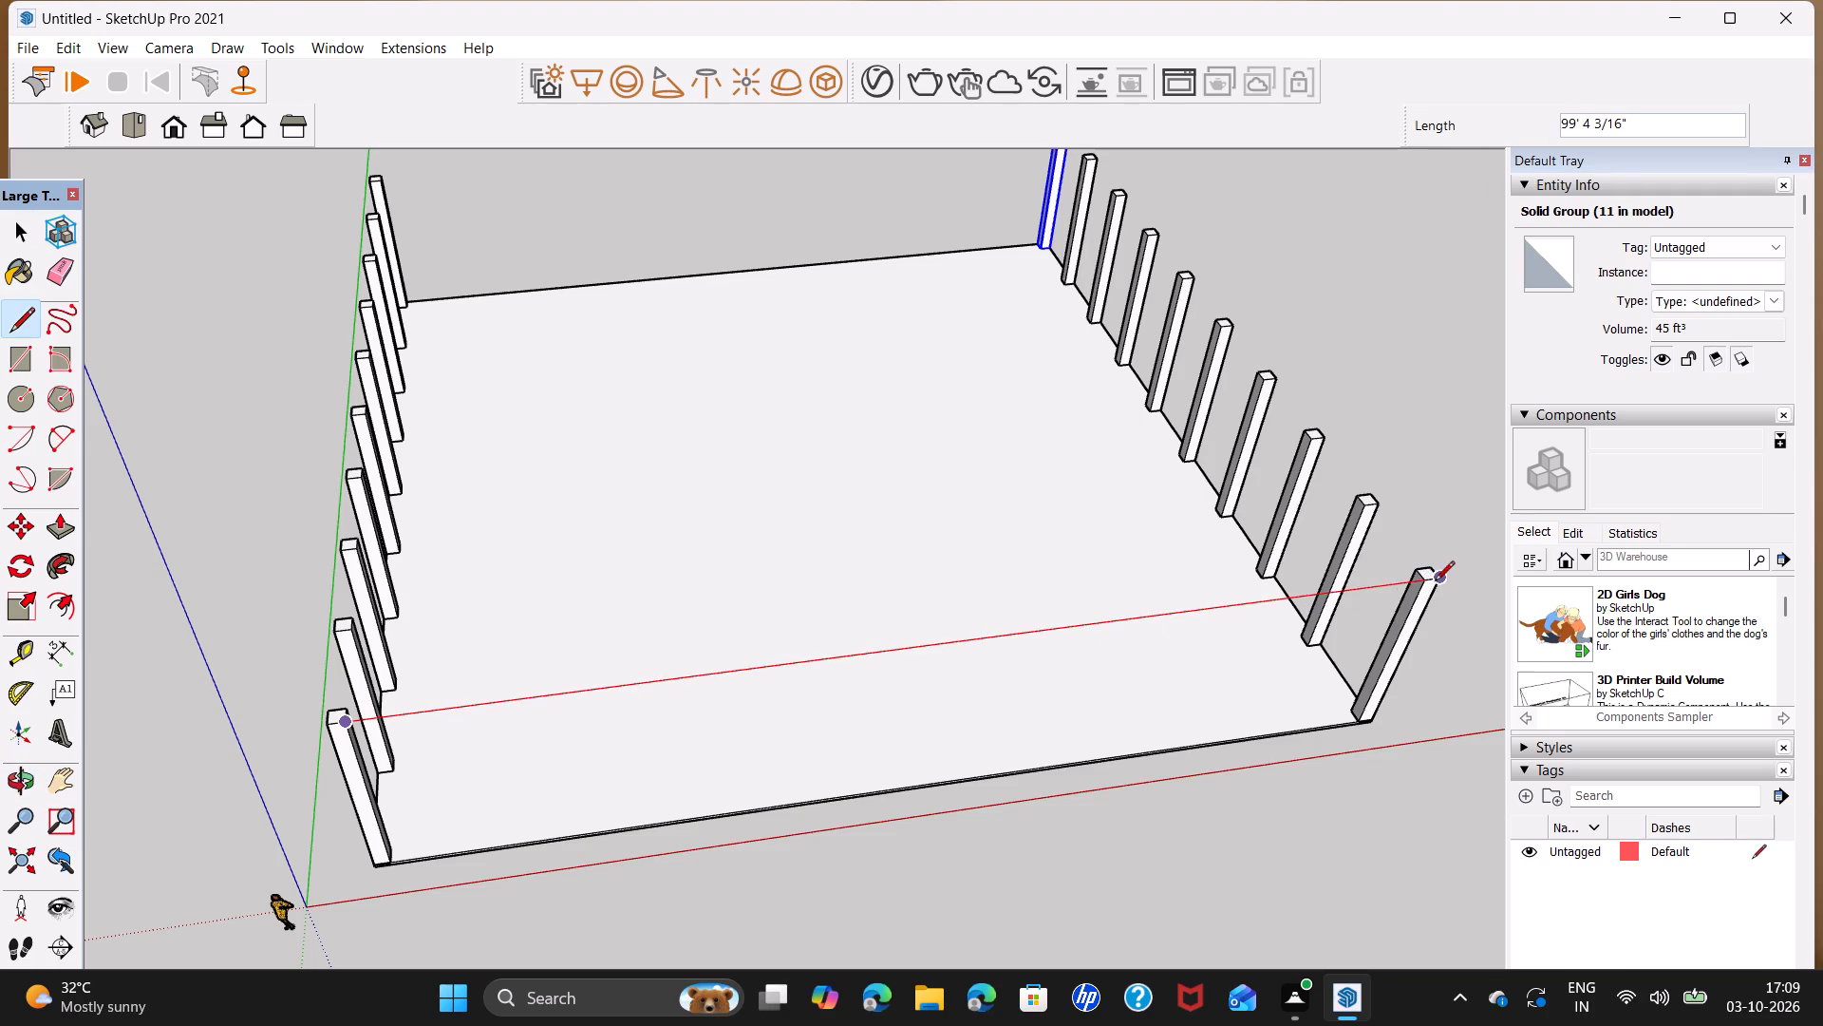
pyautogui.click(1425, 578)
pyautogui.press('space')
# Draw a 15' vertical line upward from the midpoint of the line joining the front corner columns.
pyautogui.moveTo(1288, 718); pyautogui.dragTo(1251, 665, button='middle')
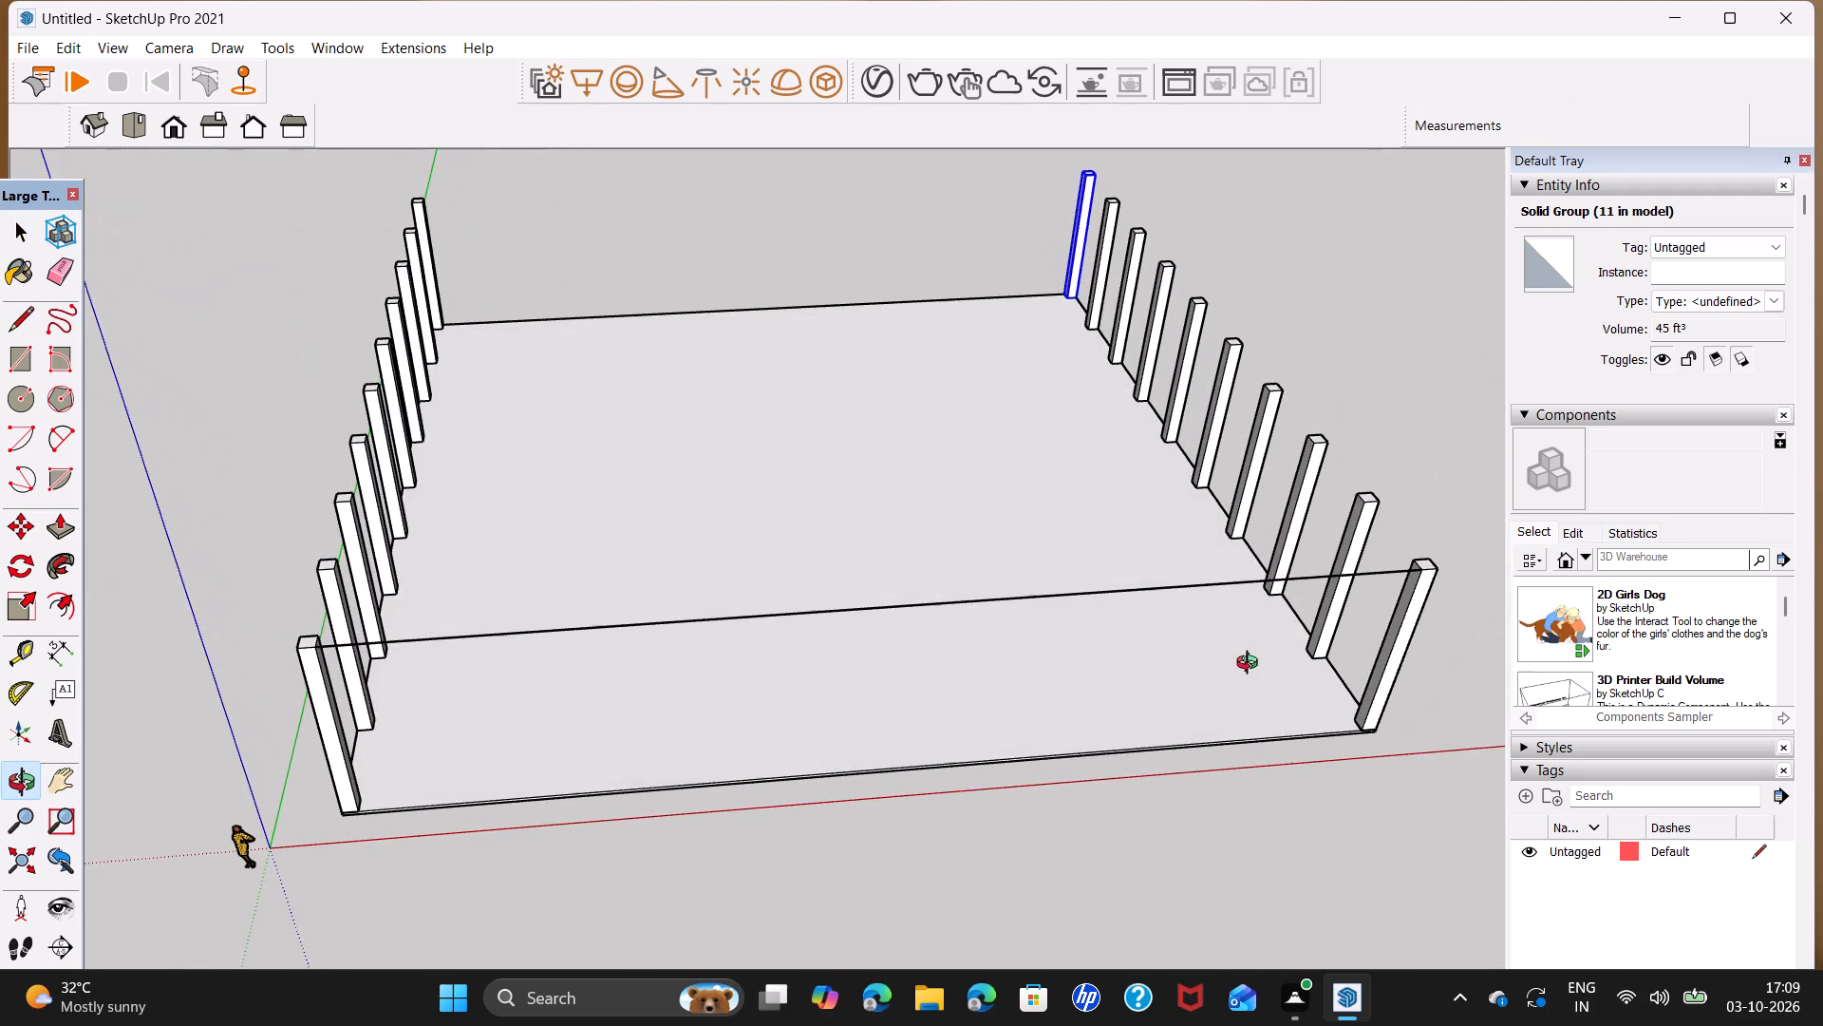
pyautogui.moveTo(1251, 665); pyautogui.dragTo(1243, 671, button='middle')
pyautogui.press('l')
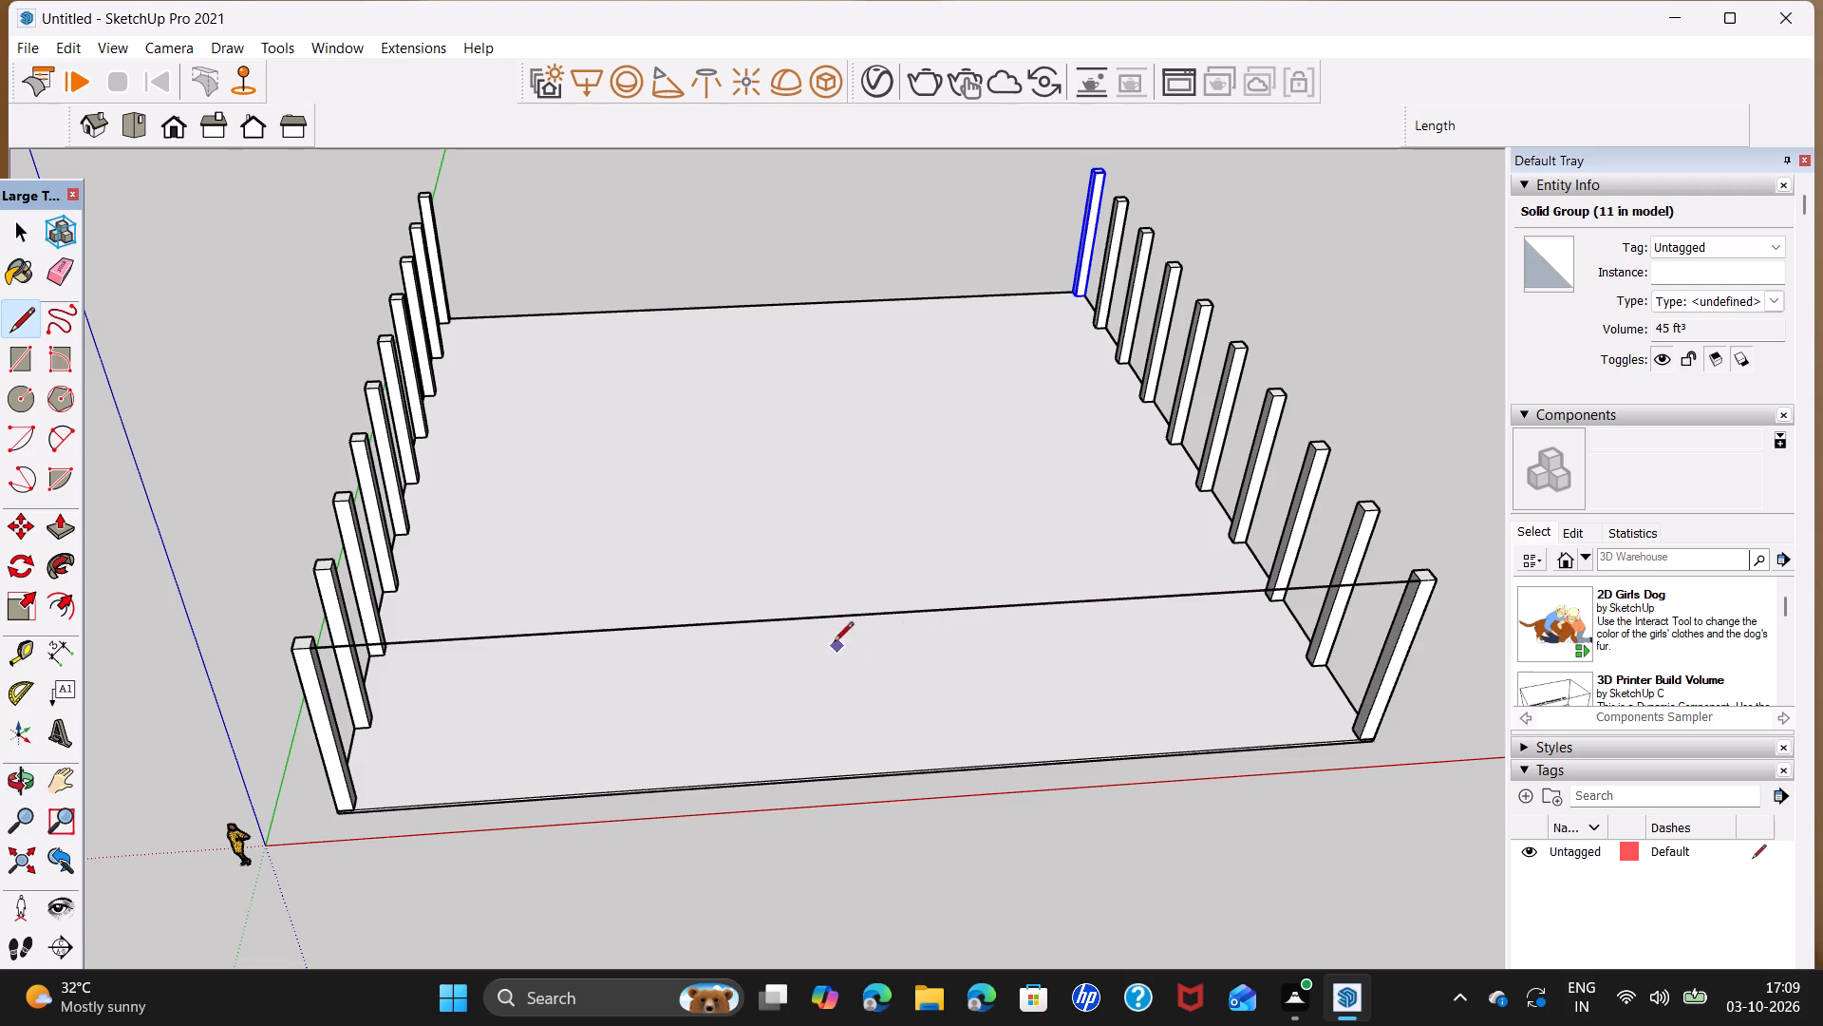
pyautogui.click(884, 613)
pyautogui.press('Up')
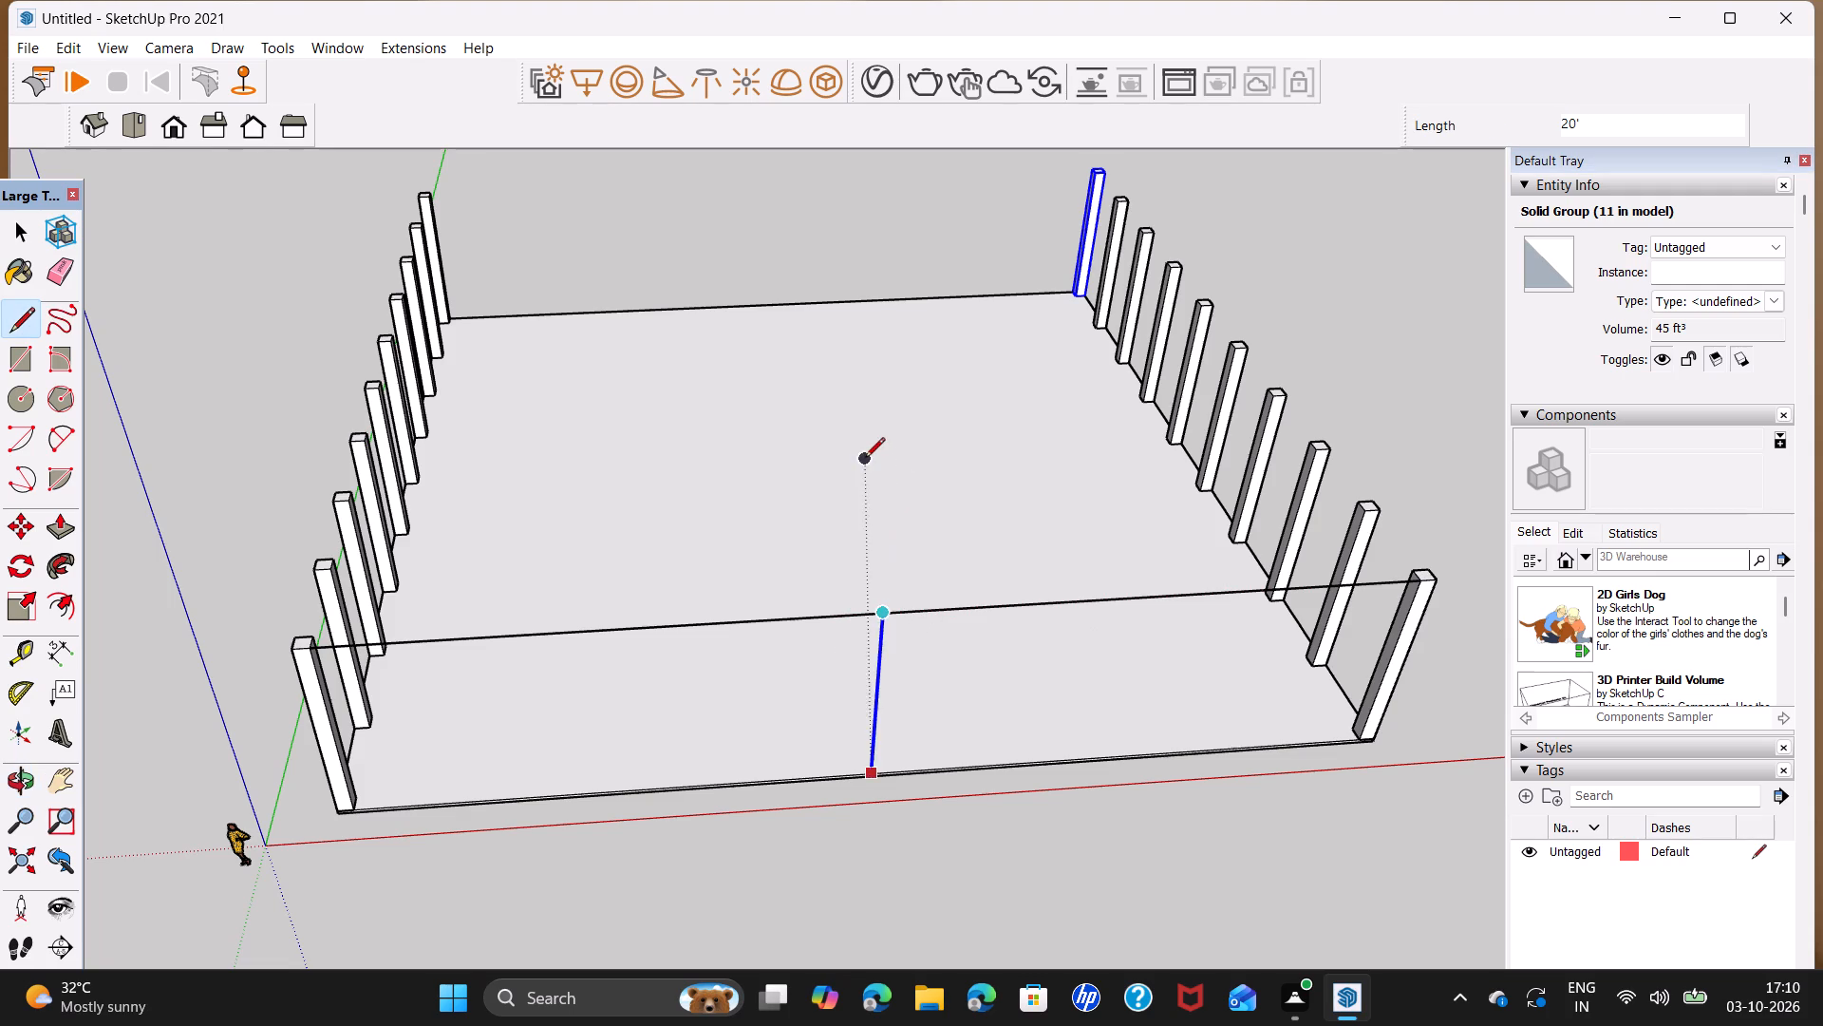
pyautogui.scroll(-6, 869, 440)
pyautogui.moveTo(874, 513); pyautogui.dragTo(832, 180, button='middle')
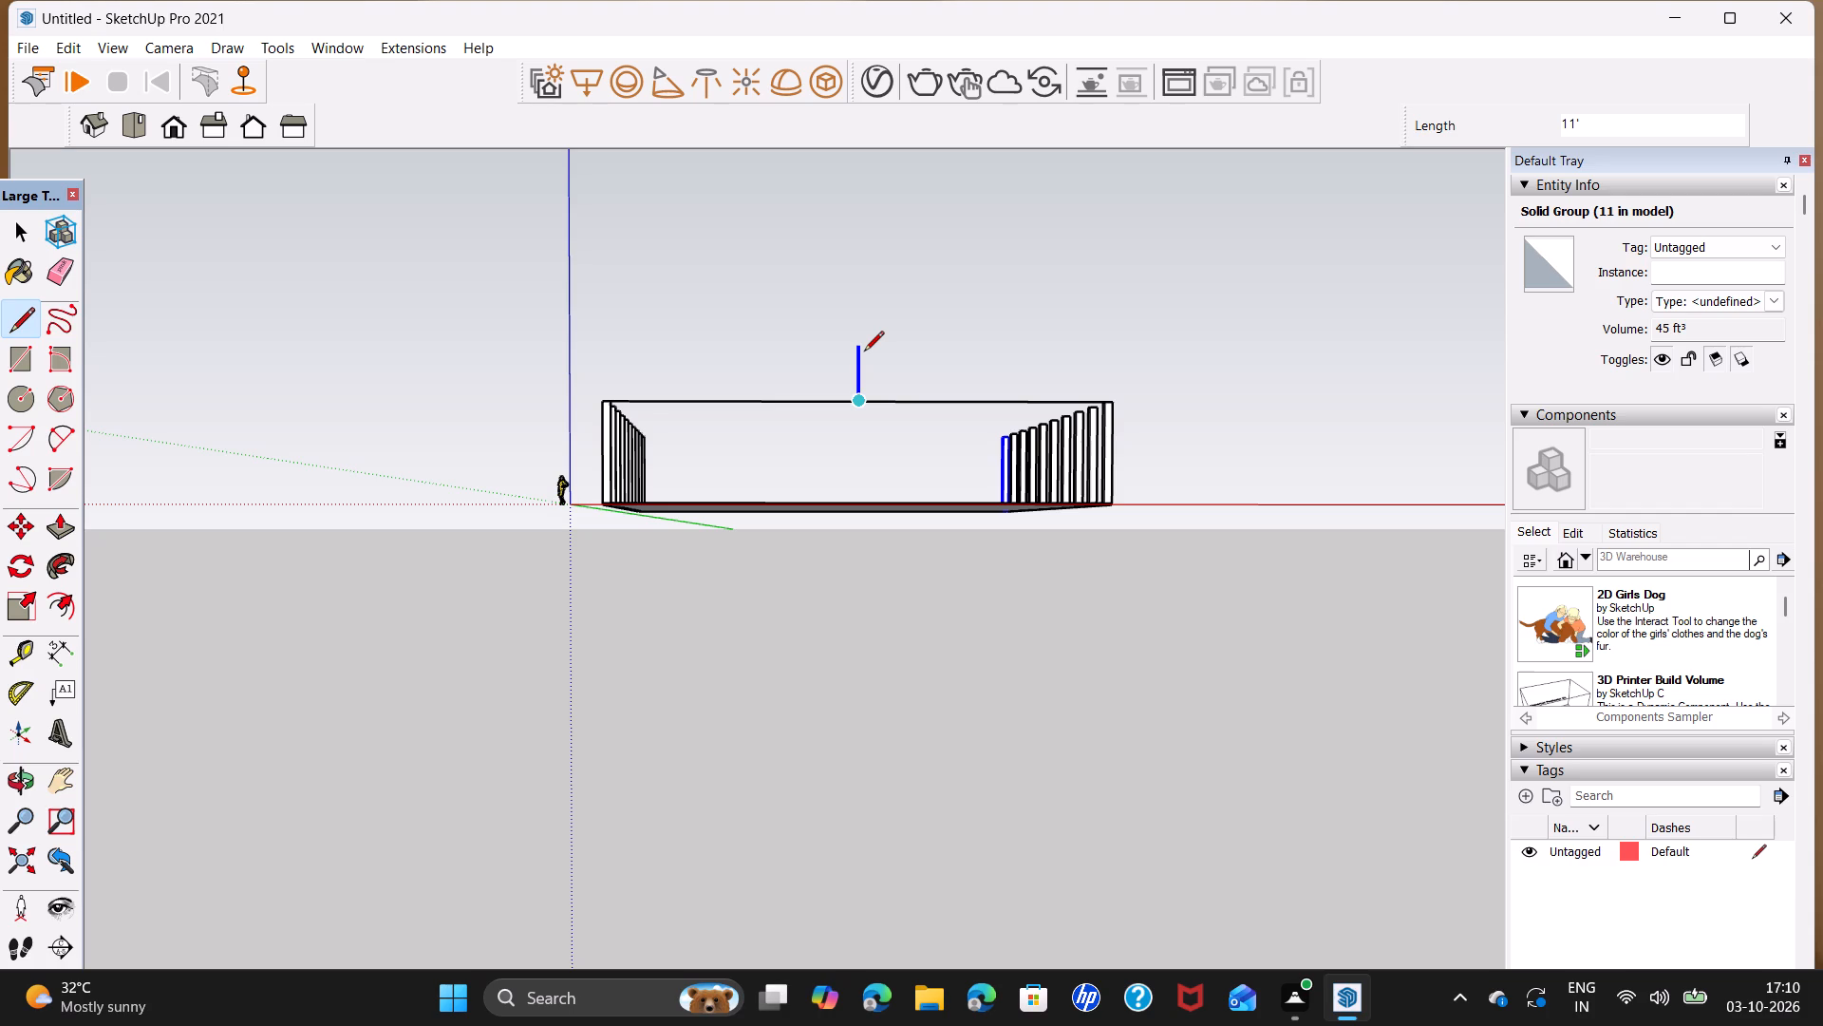
pyautogui.write("15'")
pyautogui.press('Return')
pyautogui.press('space')
# Delete both halves of the horizontal line between the front corner columns, leaving only the 15' vertical line.
pyautogui.scroll(-1, 863, 351)
pyautogui.moveTo(863, 353); pyautogui.dragTo(840, 556, button='middle')
pyautogui.scroll(-1, 887, 540)
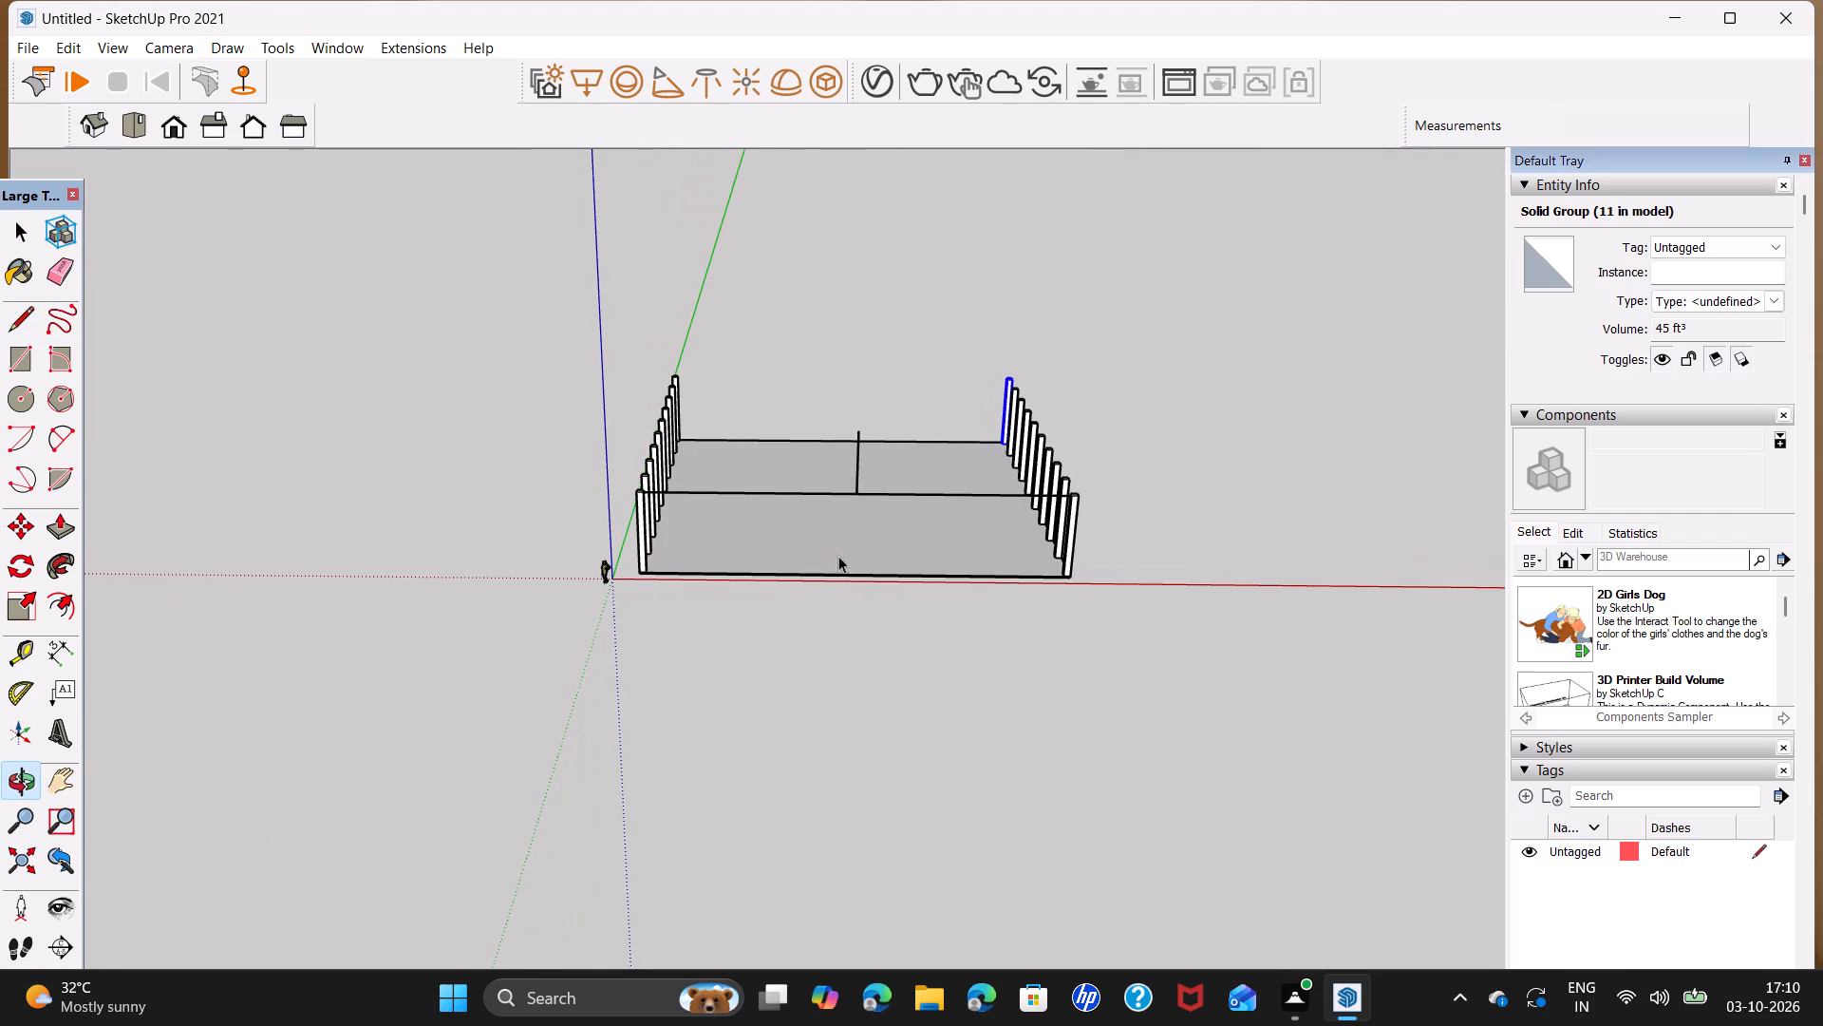
pyautogui.click(836, 493)
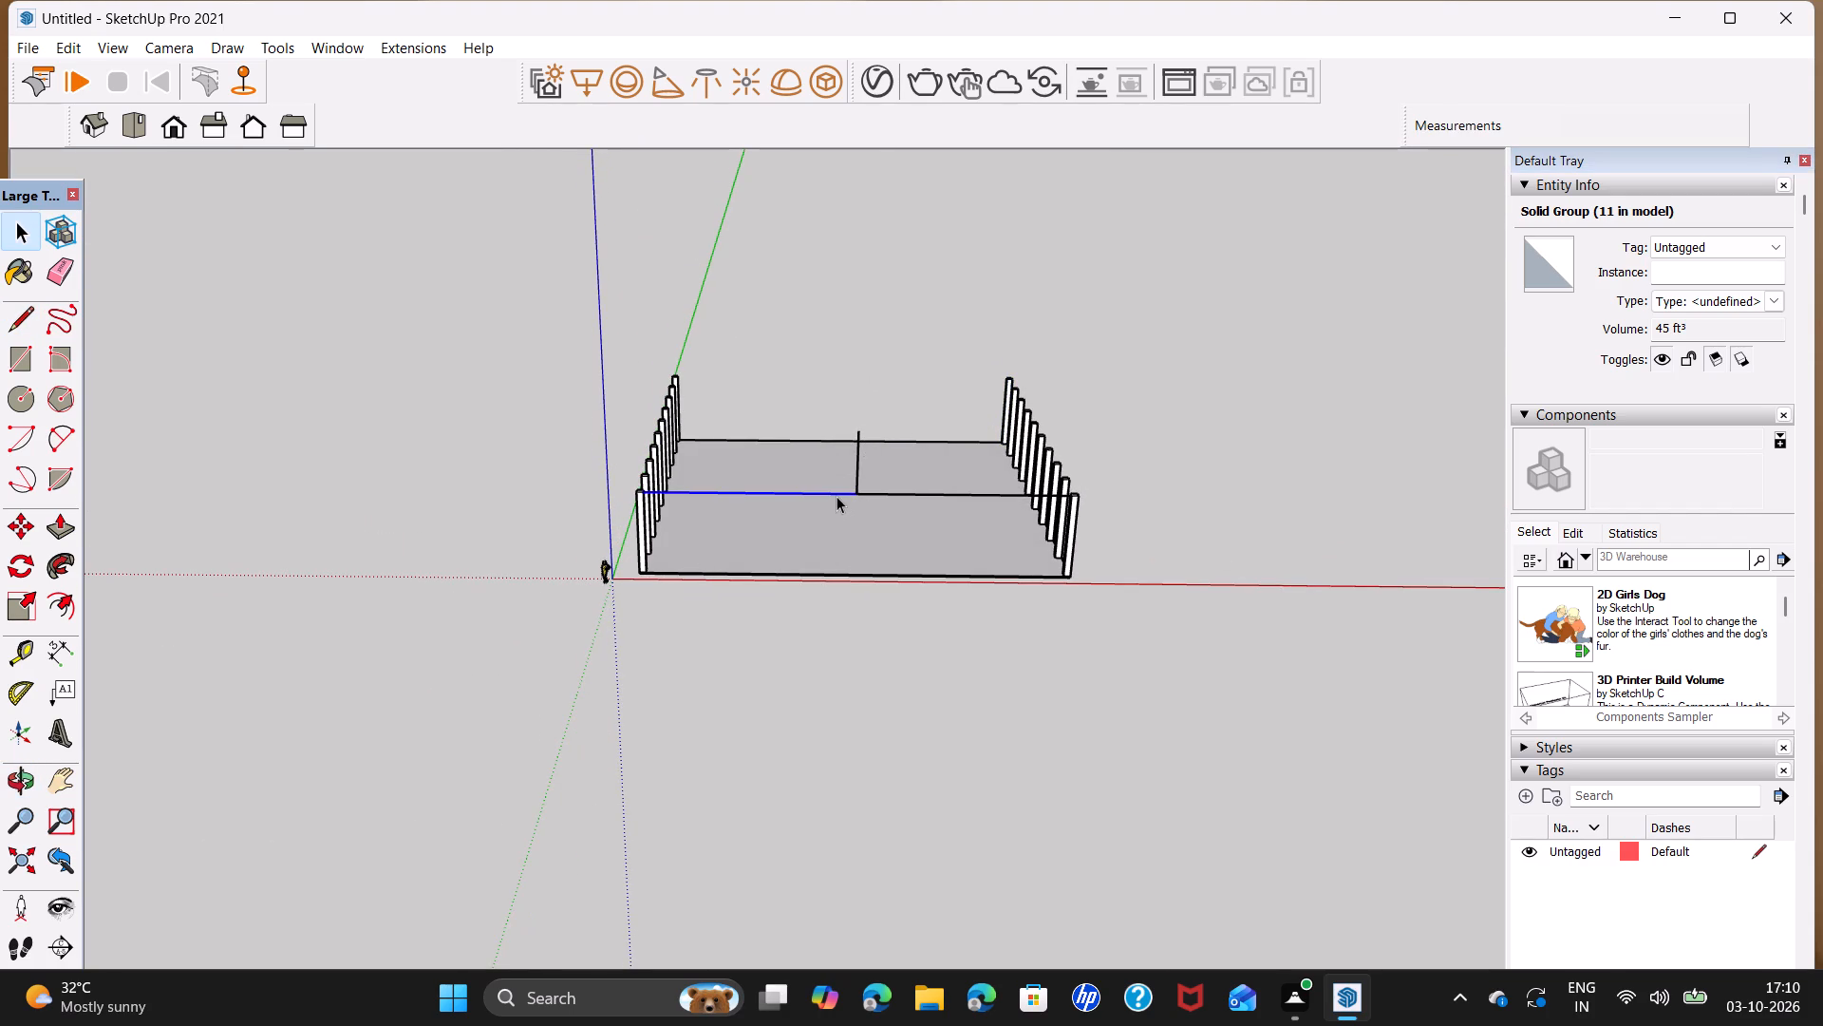
pyautogui.press('BackSpace')
pyautogui.press('Delete')
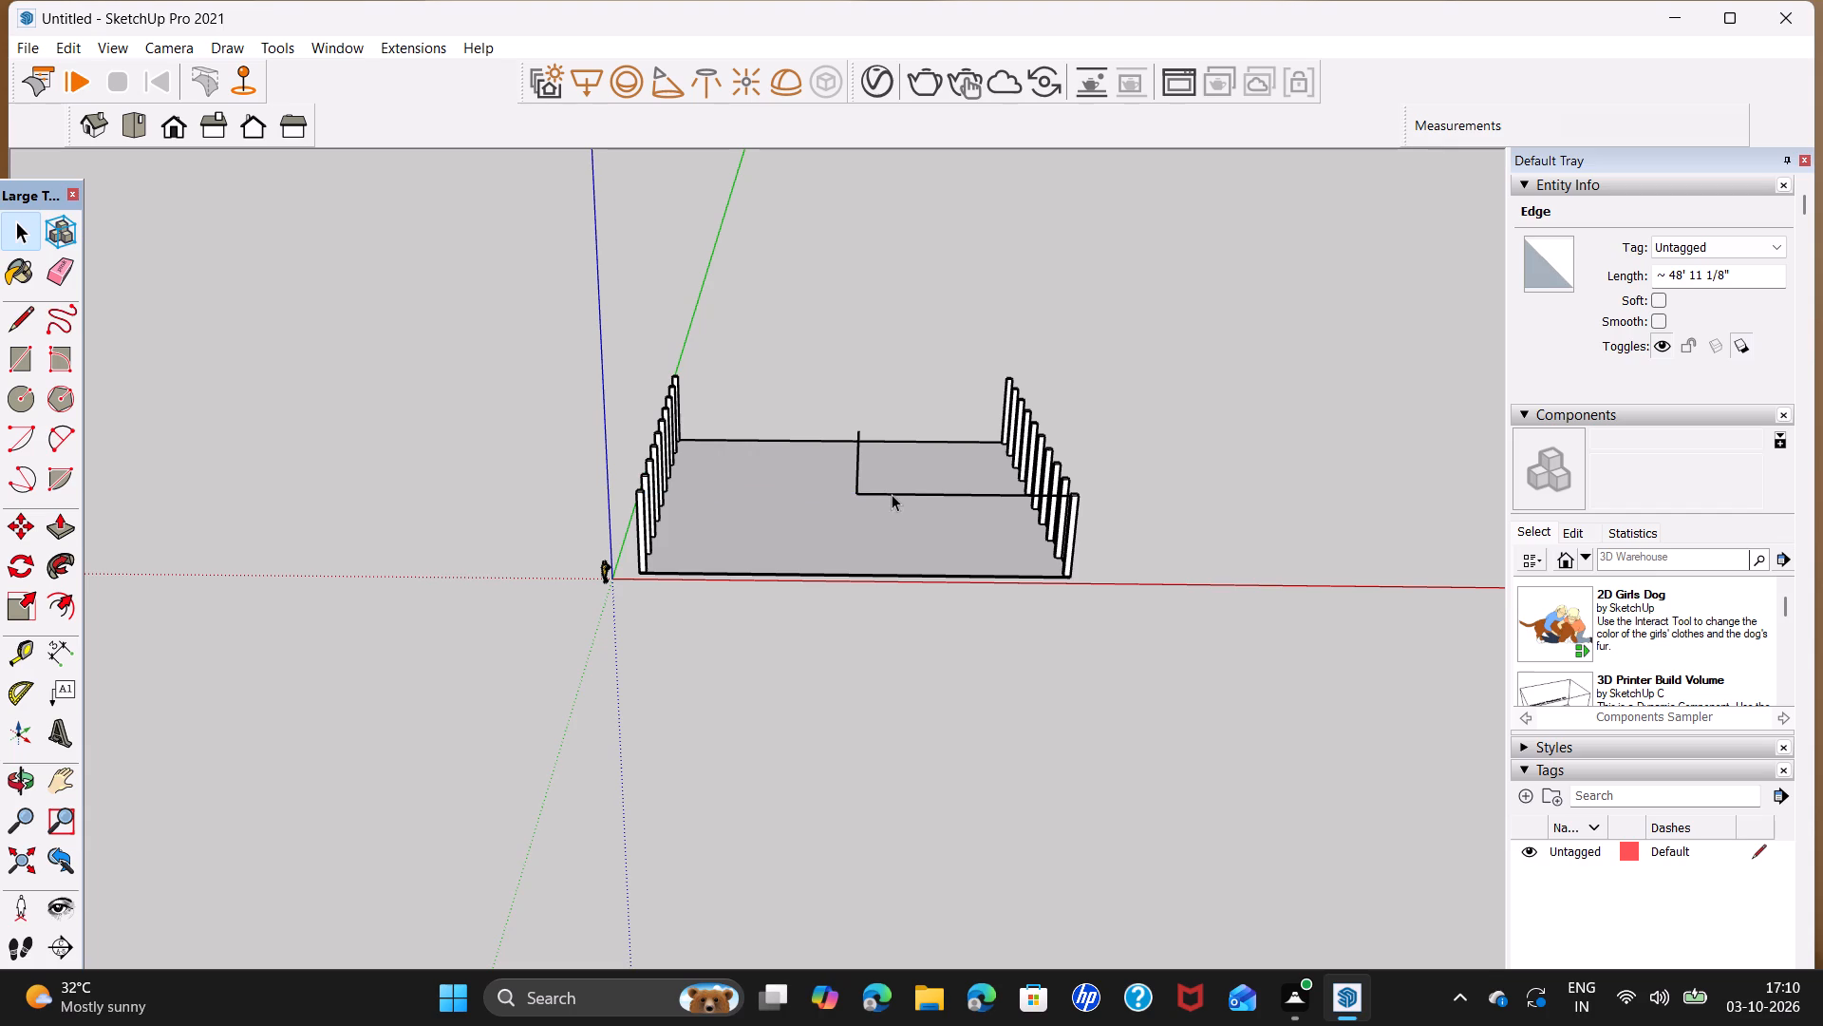
pyautogui.click(918, 493)
pyautogui.press('Delete')
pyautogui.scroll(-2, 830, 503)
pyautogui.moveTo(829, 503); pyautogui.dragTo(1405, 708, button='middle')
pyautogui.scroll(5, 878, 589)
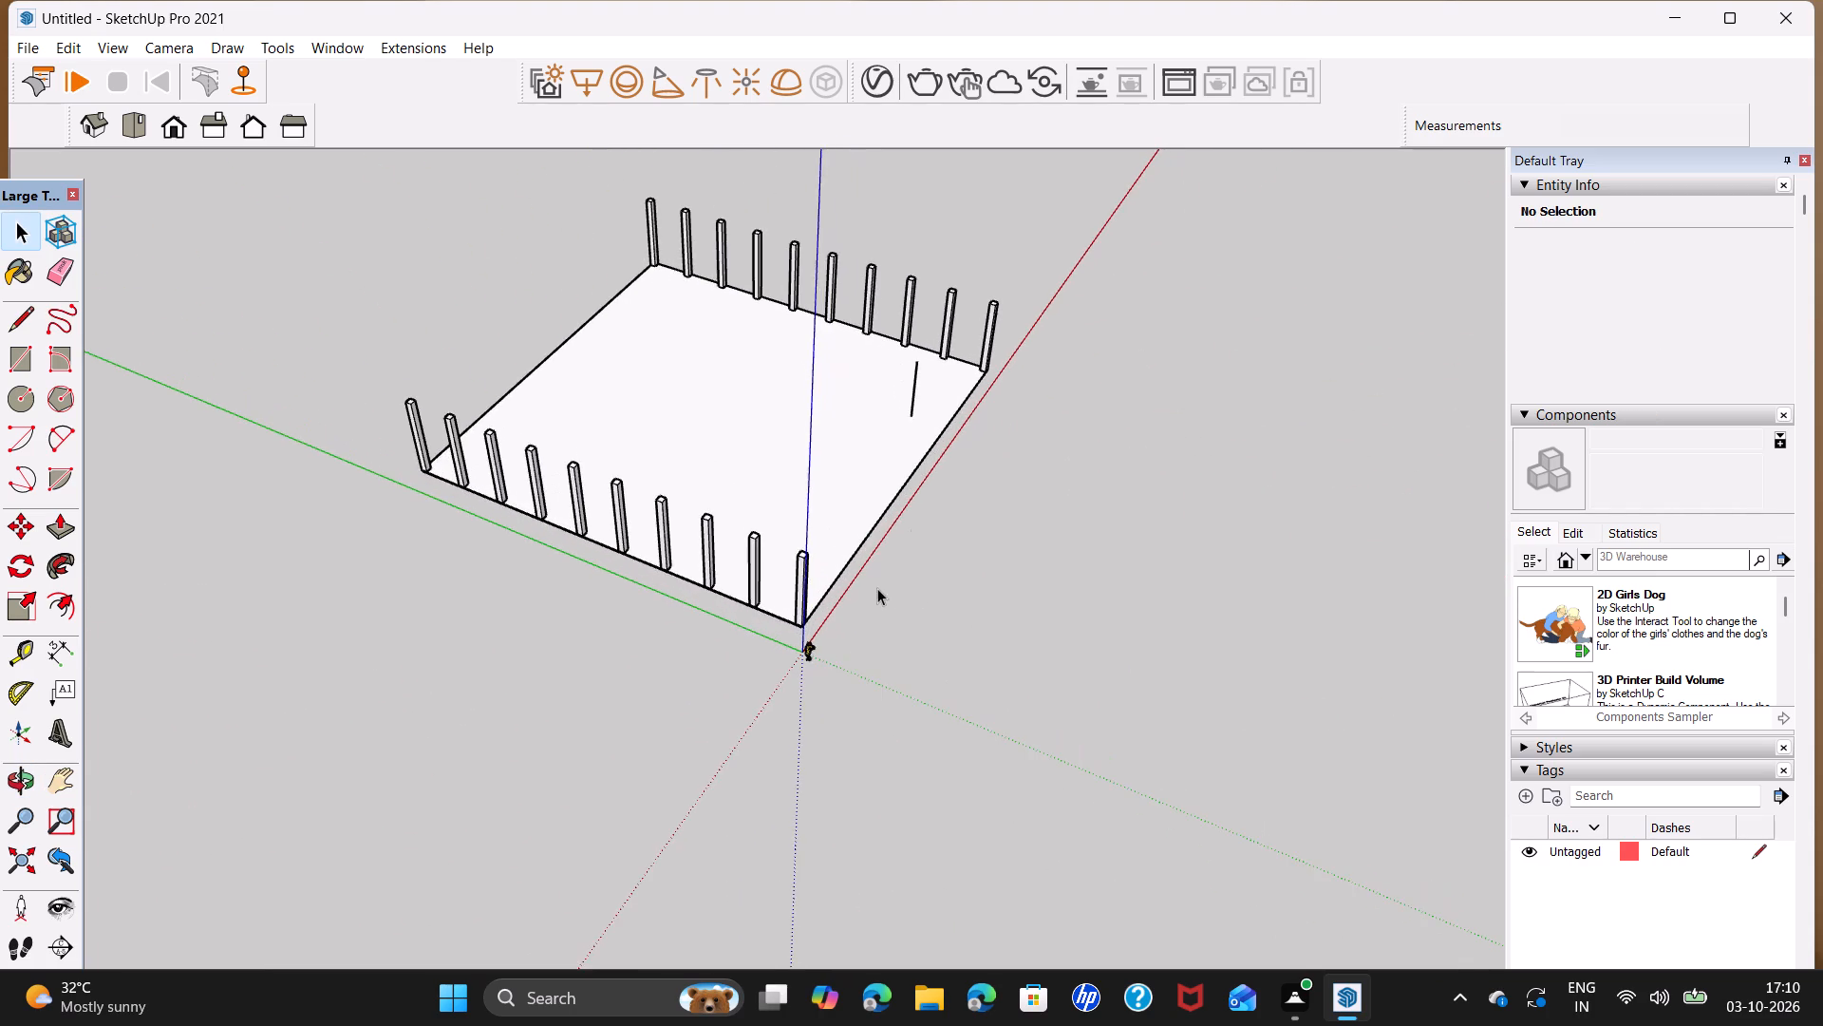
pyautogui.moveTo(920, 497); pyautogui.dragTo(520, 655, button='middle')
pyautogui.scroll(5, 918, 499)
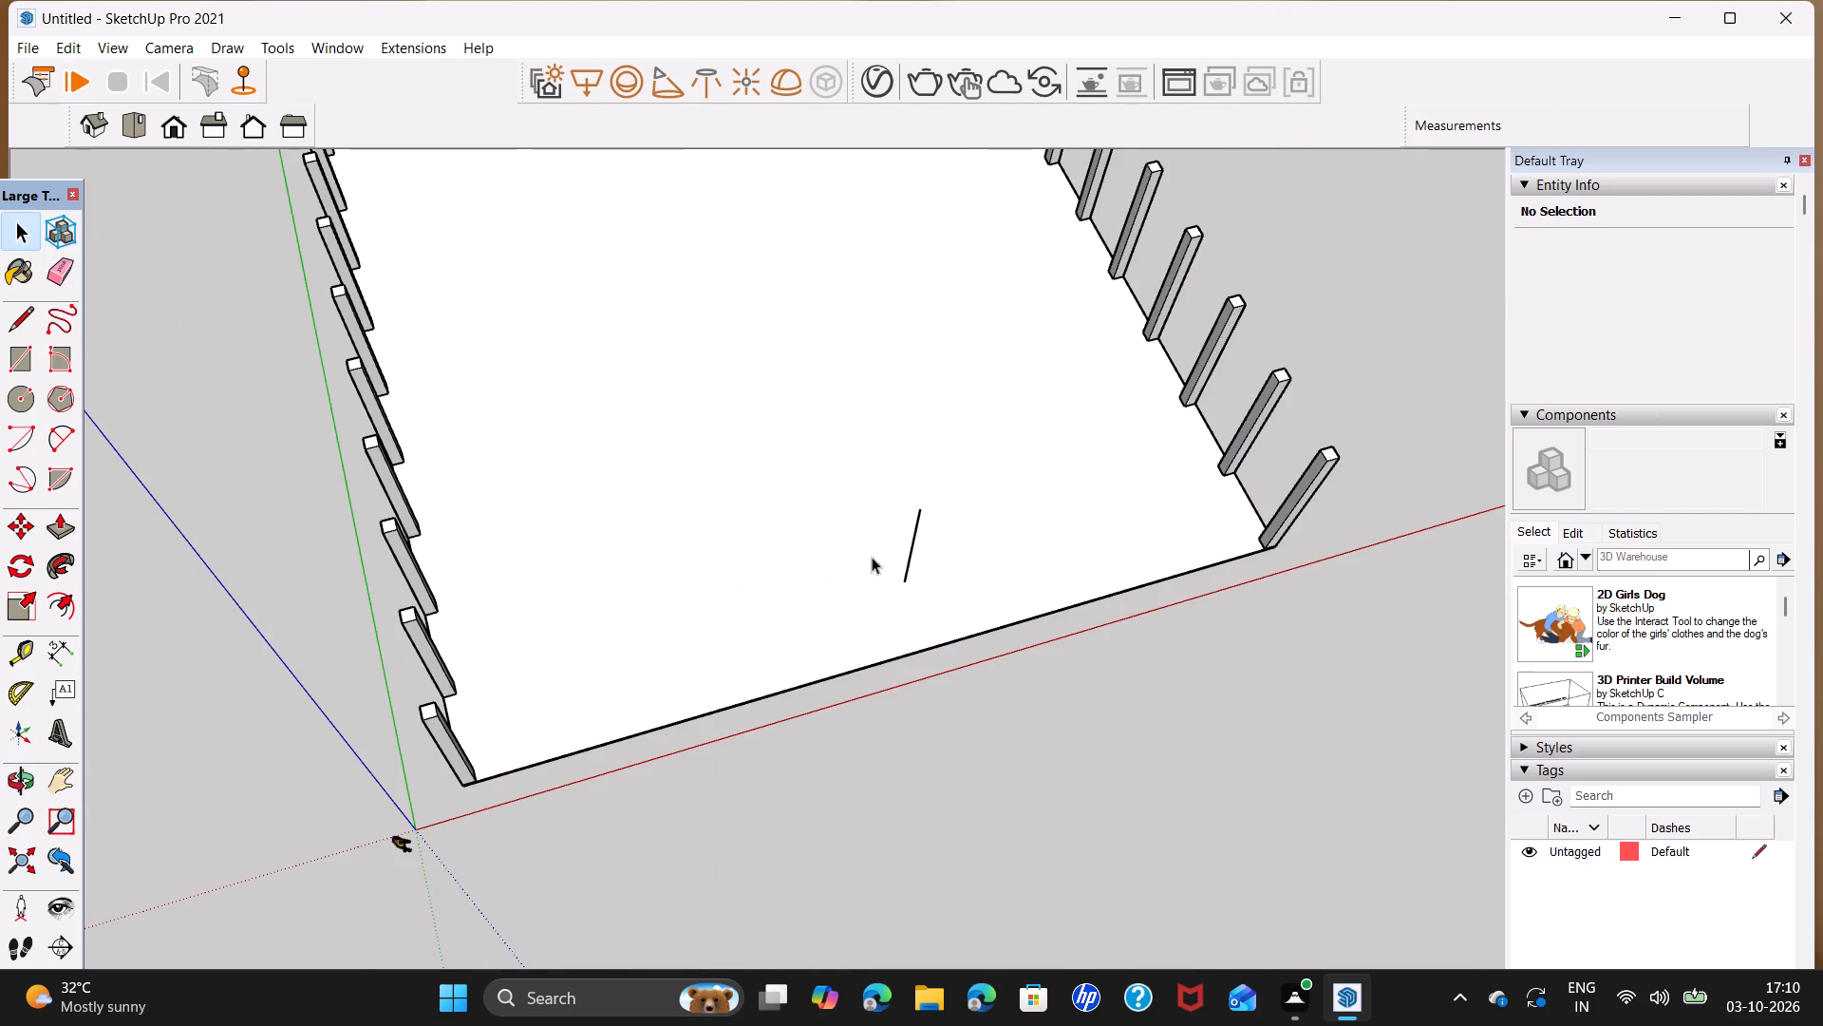
# Draw two sloped lines, each about 52' 7" long, from the tops of the front corner columns to the top of the 15' vertical line.
pyautogui.press('l')
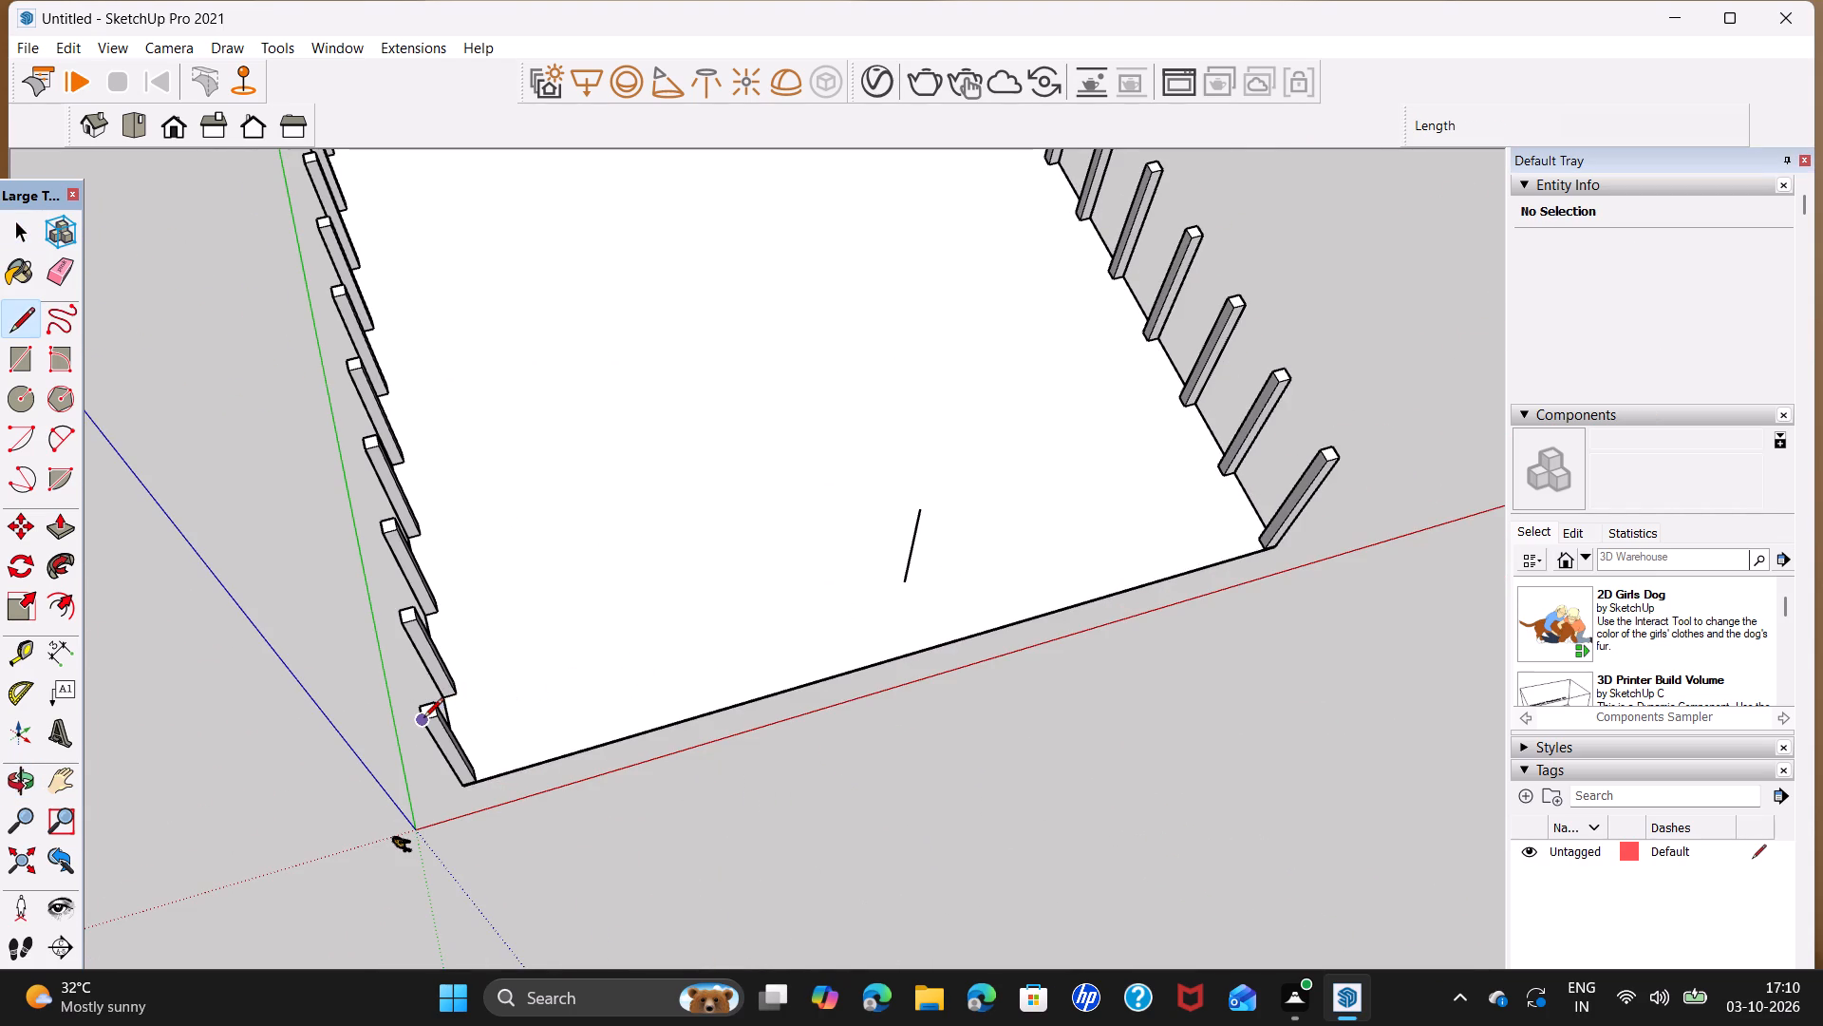
pyautogui.click(423, 719)
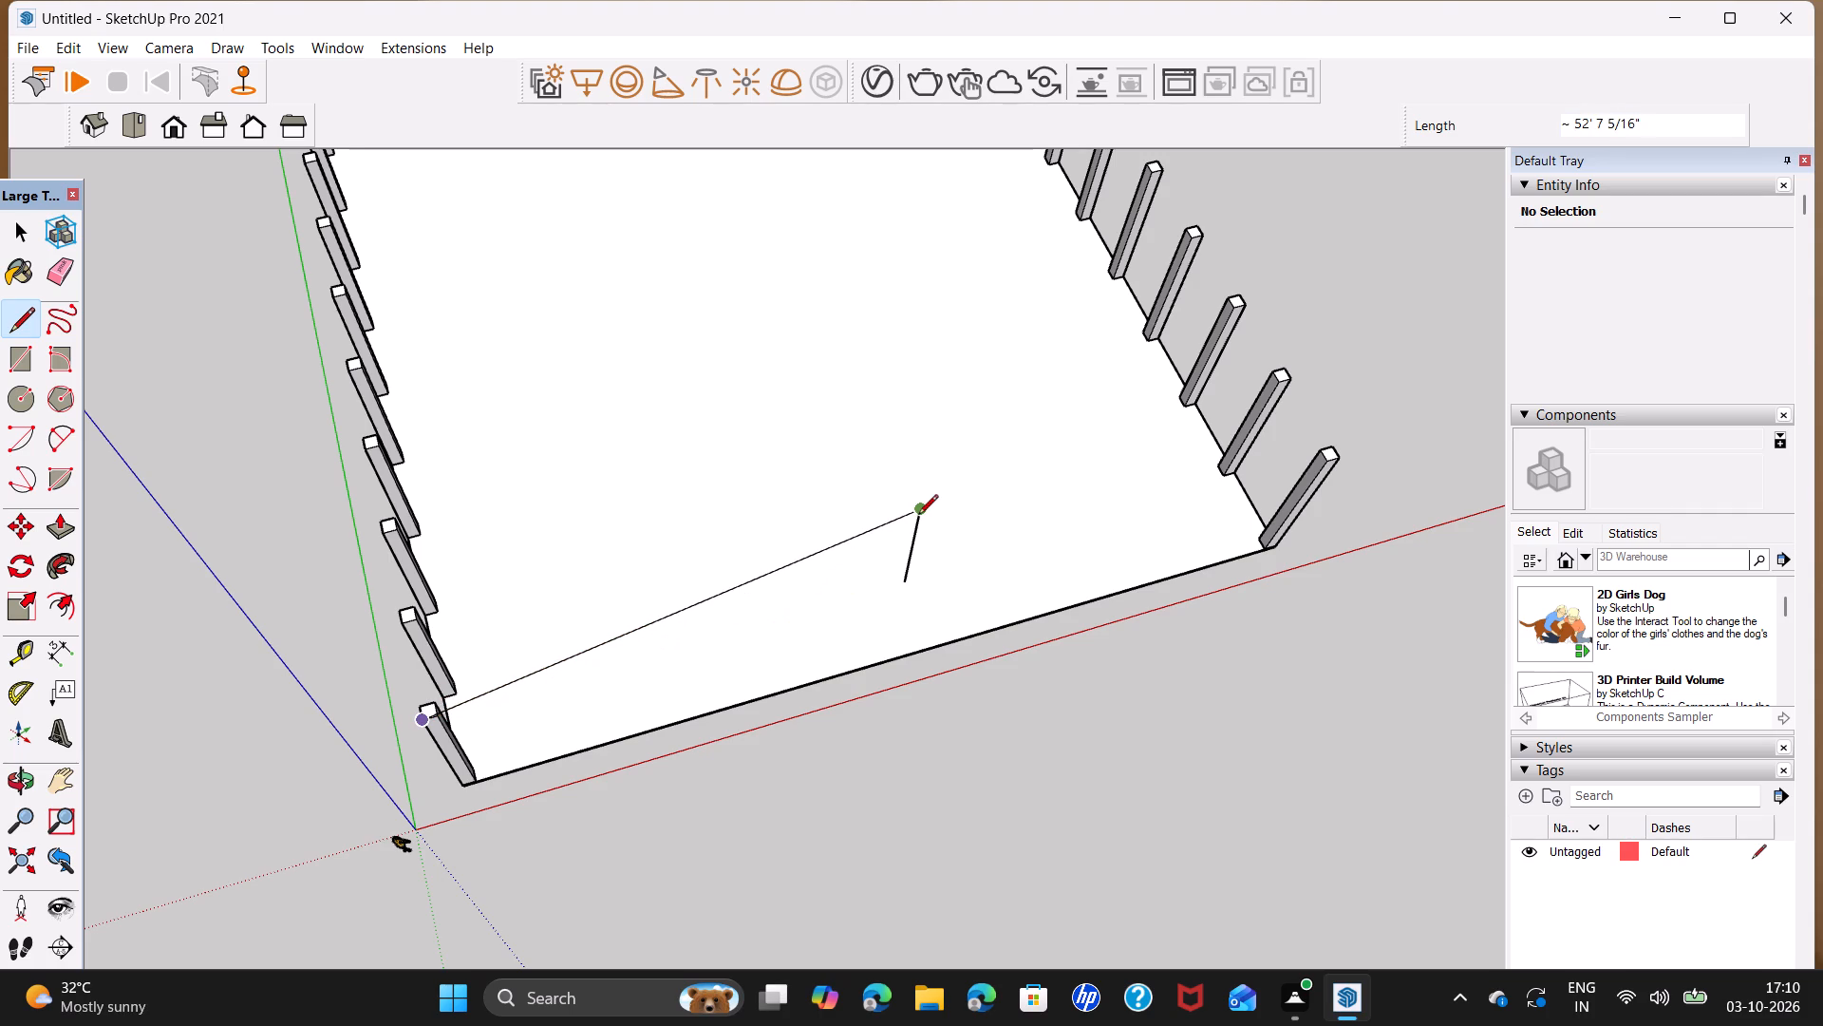
pyautogui.click(918, 516)
pyautogui.click(1337, 463)
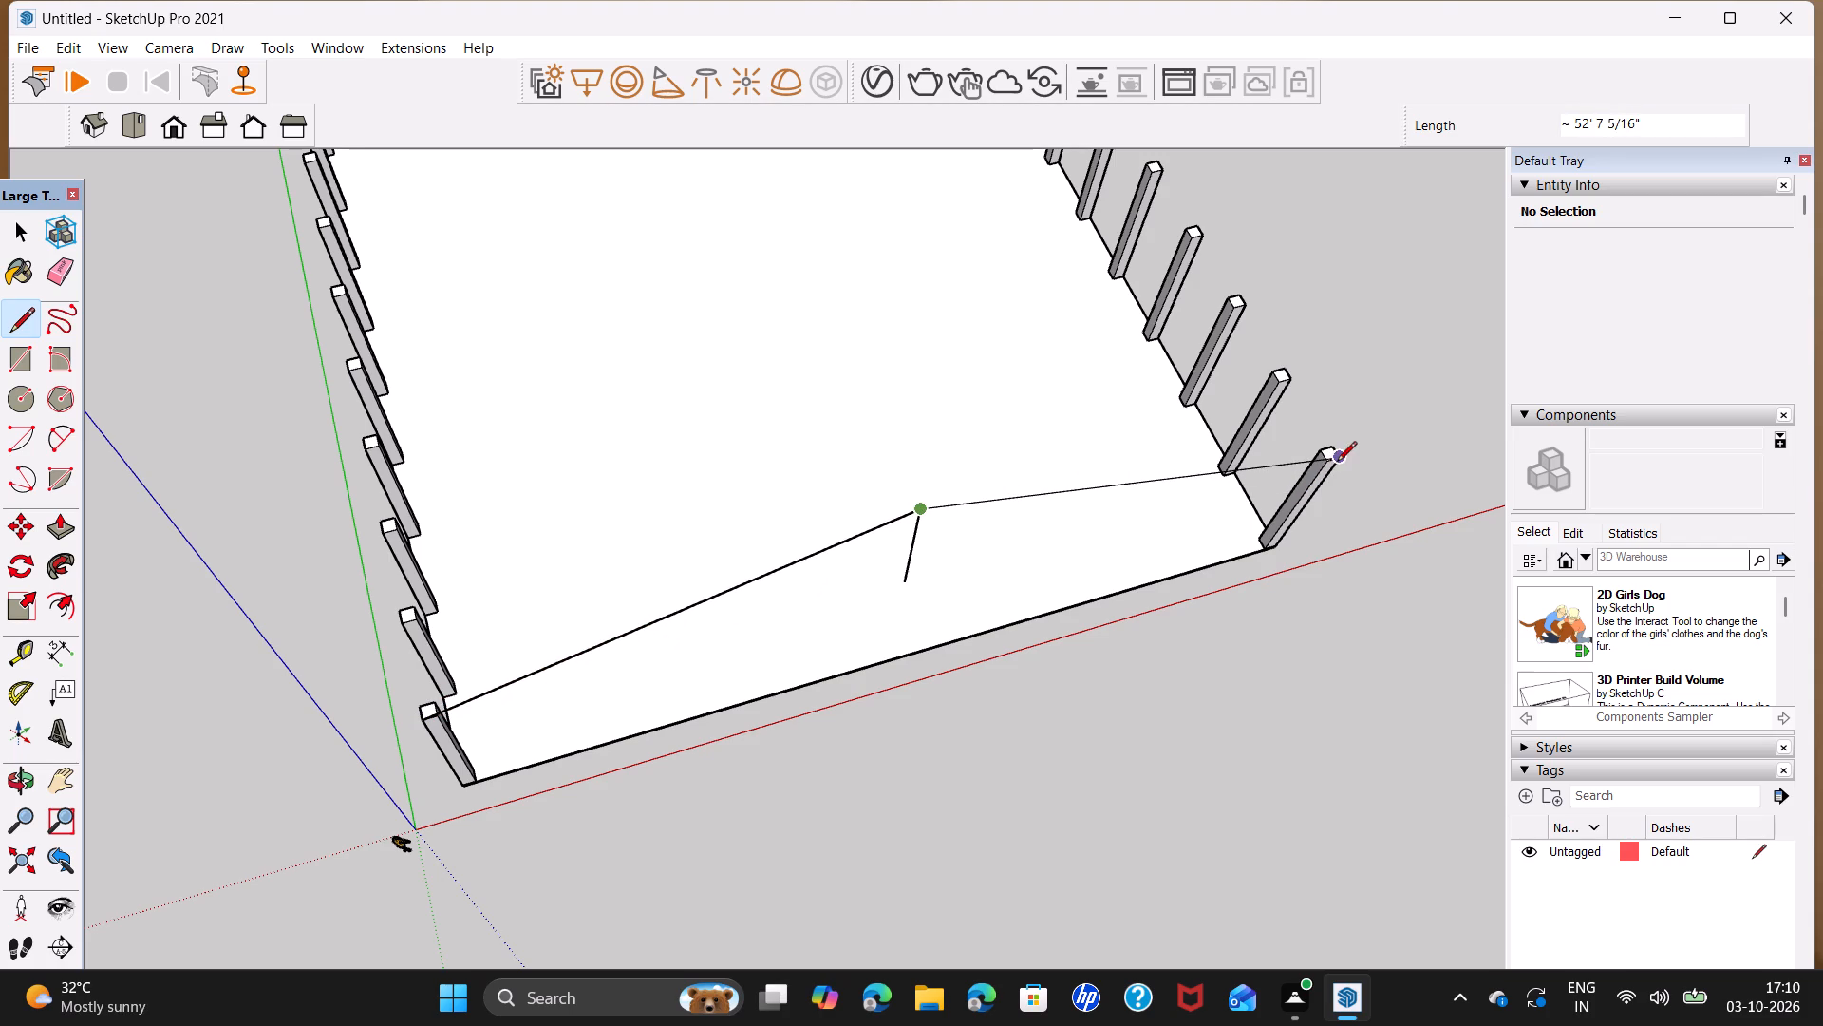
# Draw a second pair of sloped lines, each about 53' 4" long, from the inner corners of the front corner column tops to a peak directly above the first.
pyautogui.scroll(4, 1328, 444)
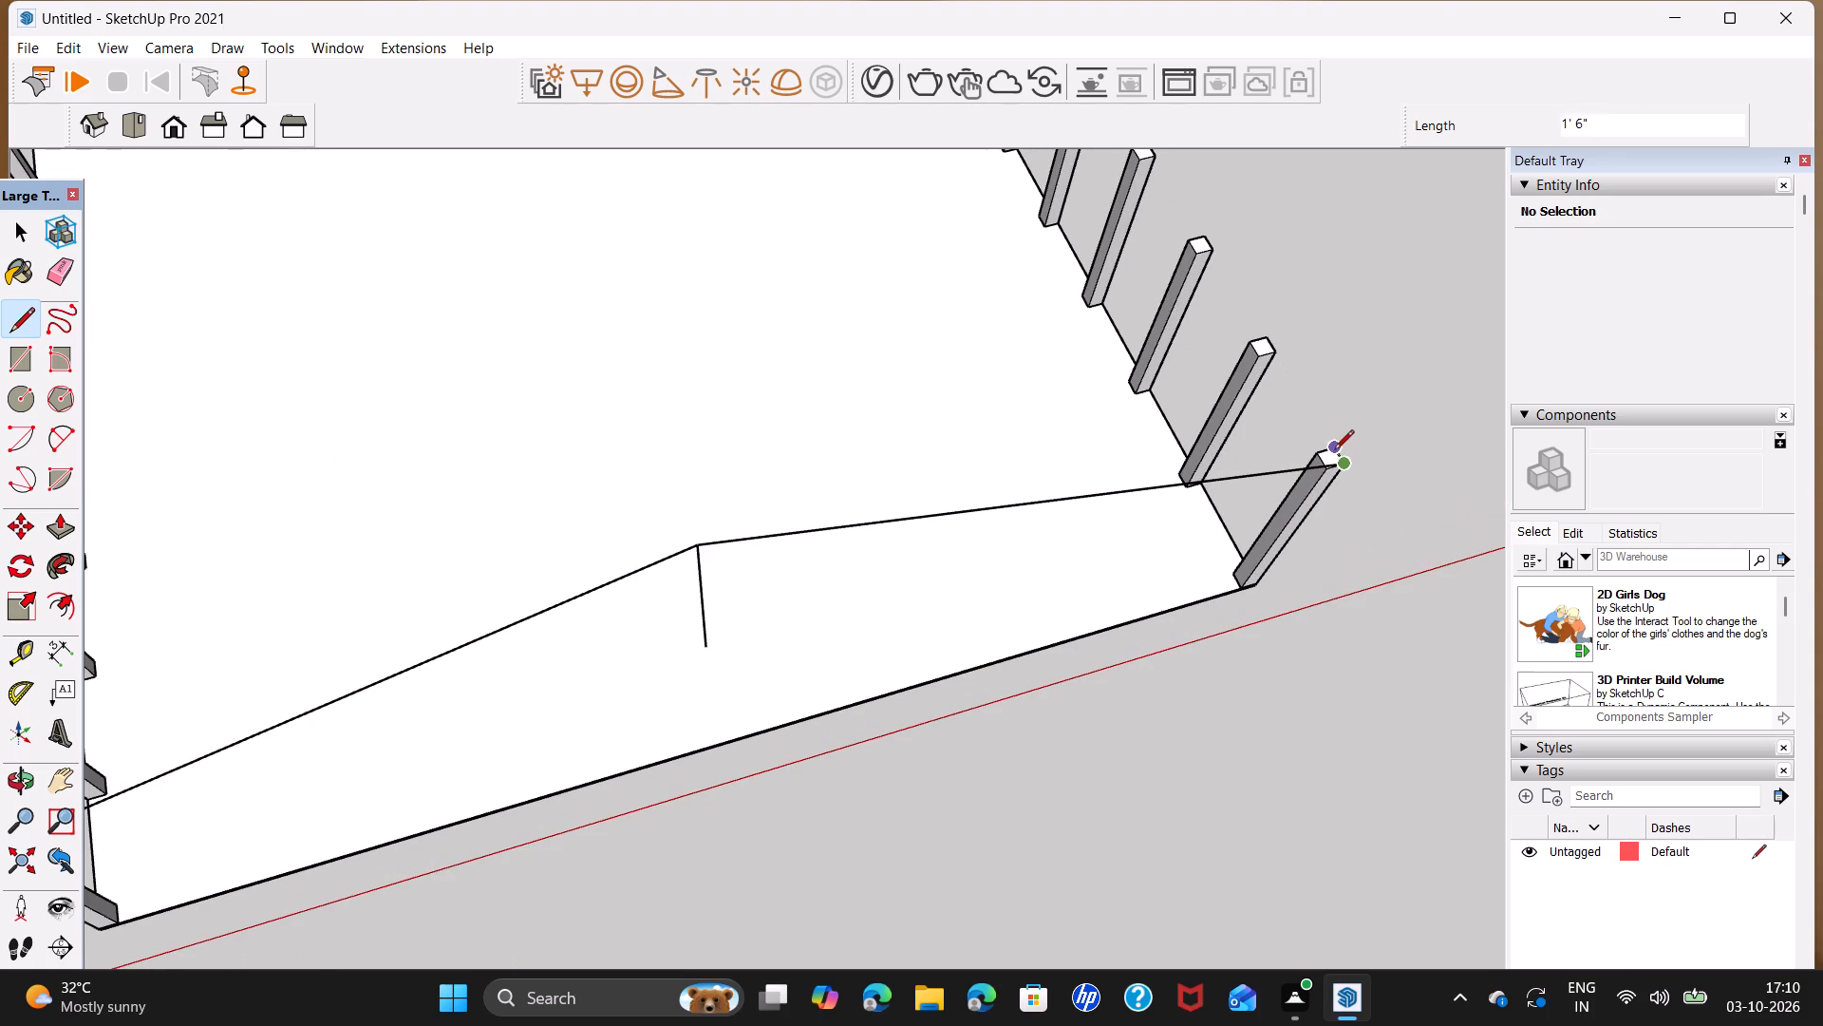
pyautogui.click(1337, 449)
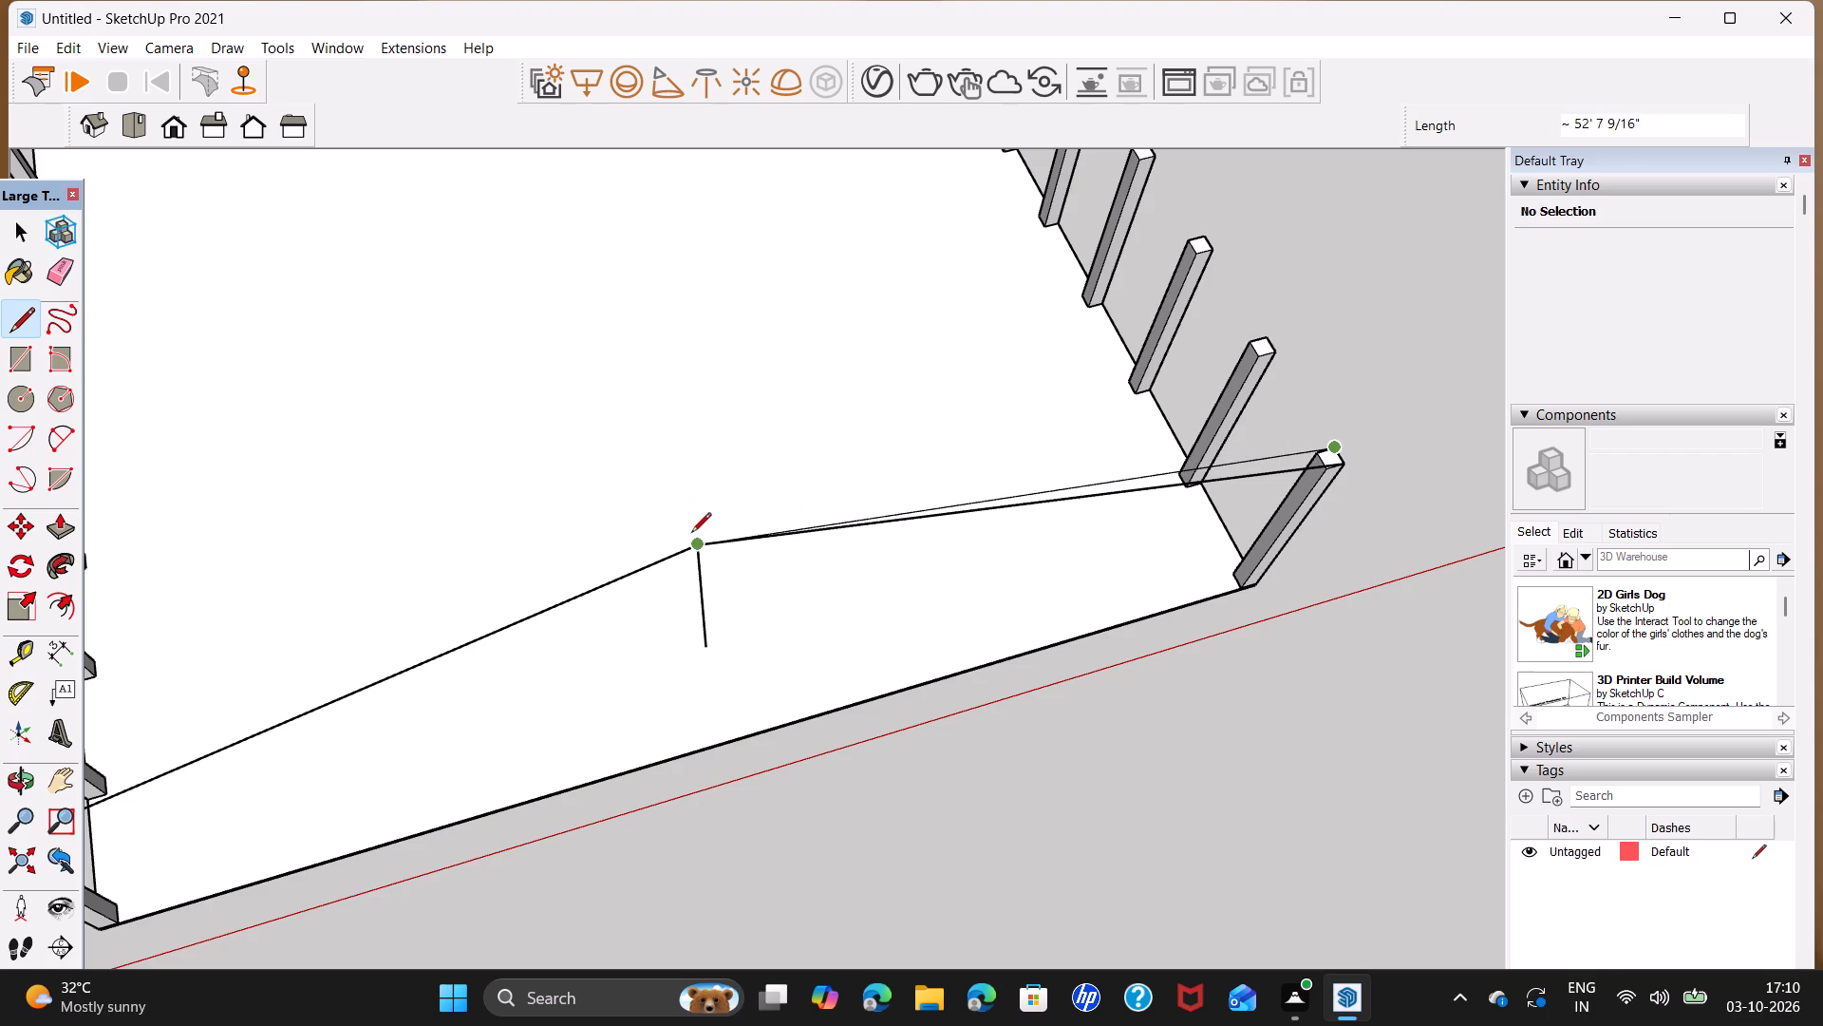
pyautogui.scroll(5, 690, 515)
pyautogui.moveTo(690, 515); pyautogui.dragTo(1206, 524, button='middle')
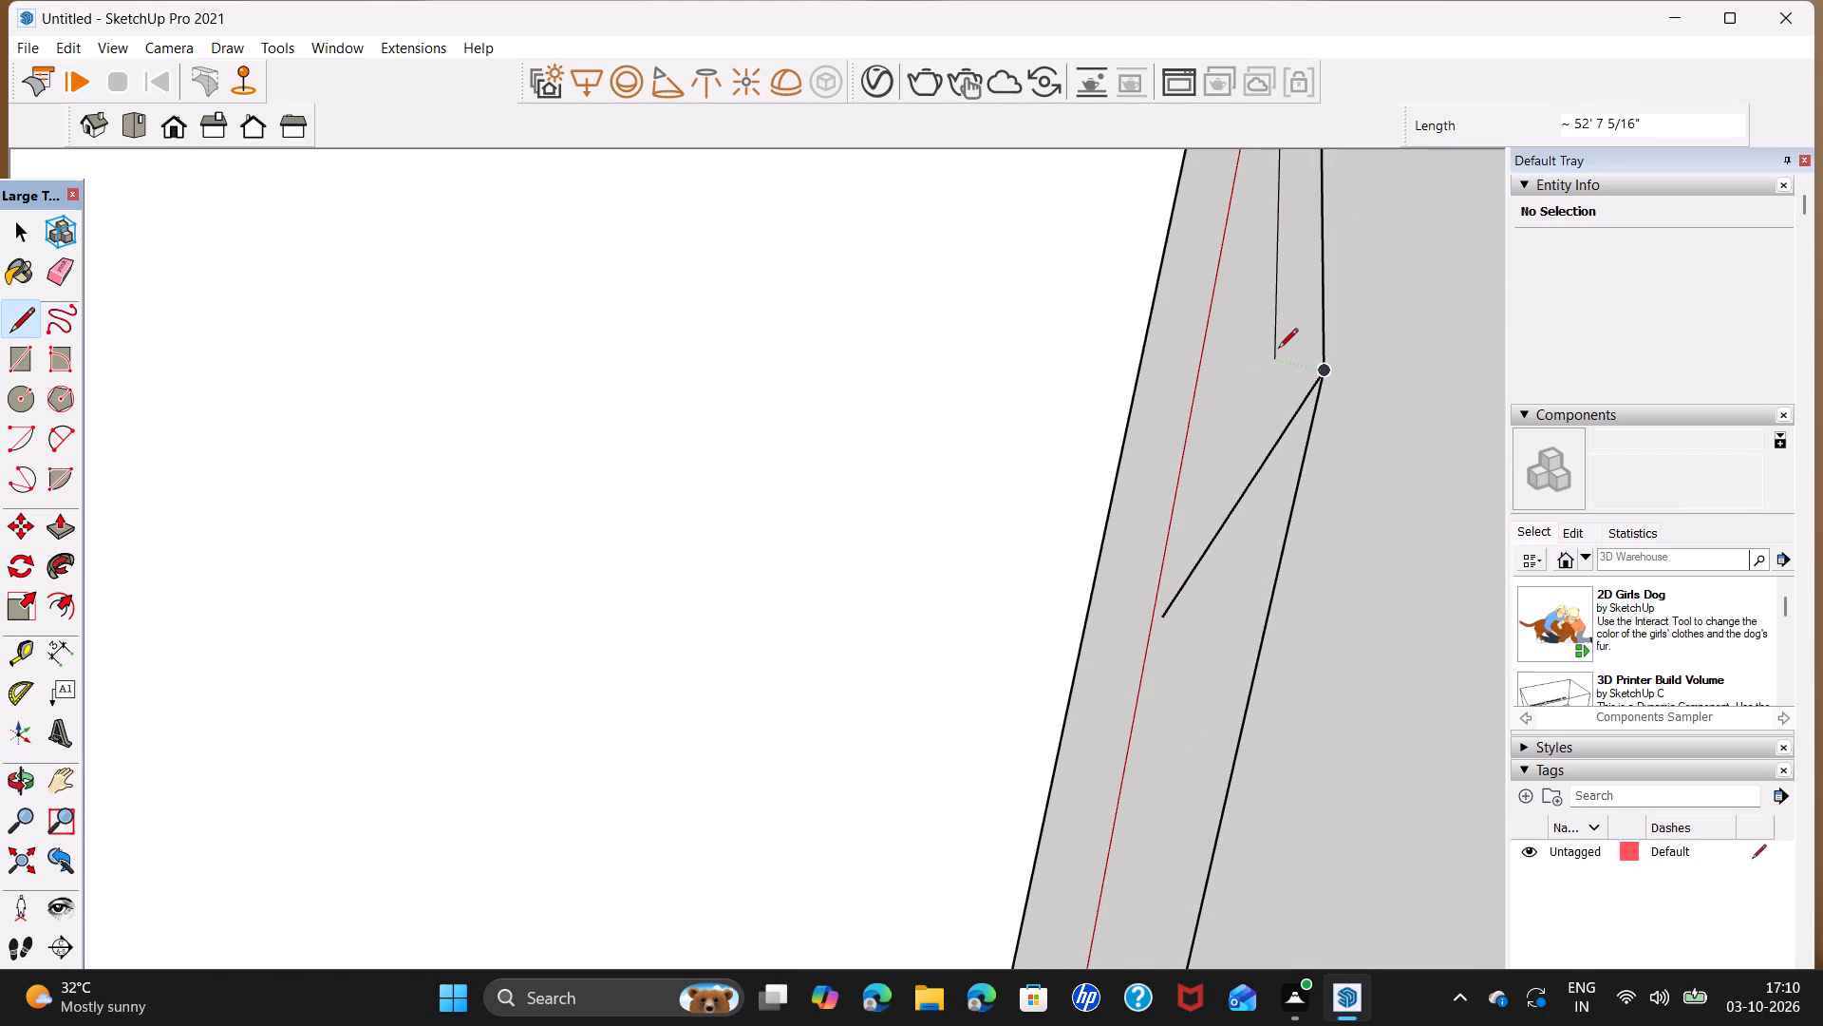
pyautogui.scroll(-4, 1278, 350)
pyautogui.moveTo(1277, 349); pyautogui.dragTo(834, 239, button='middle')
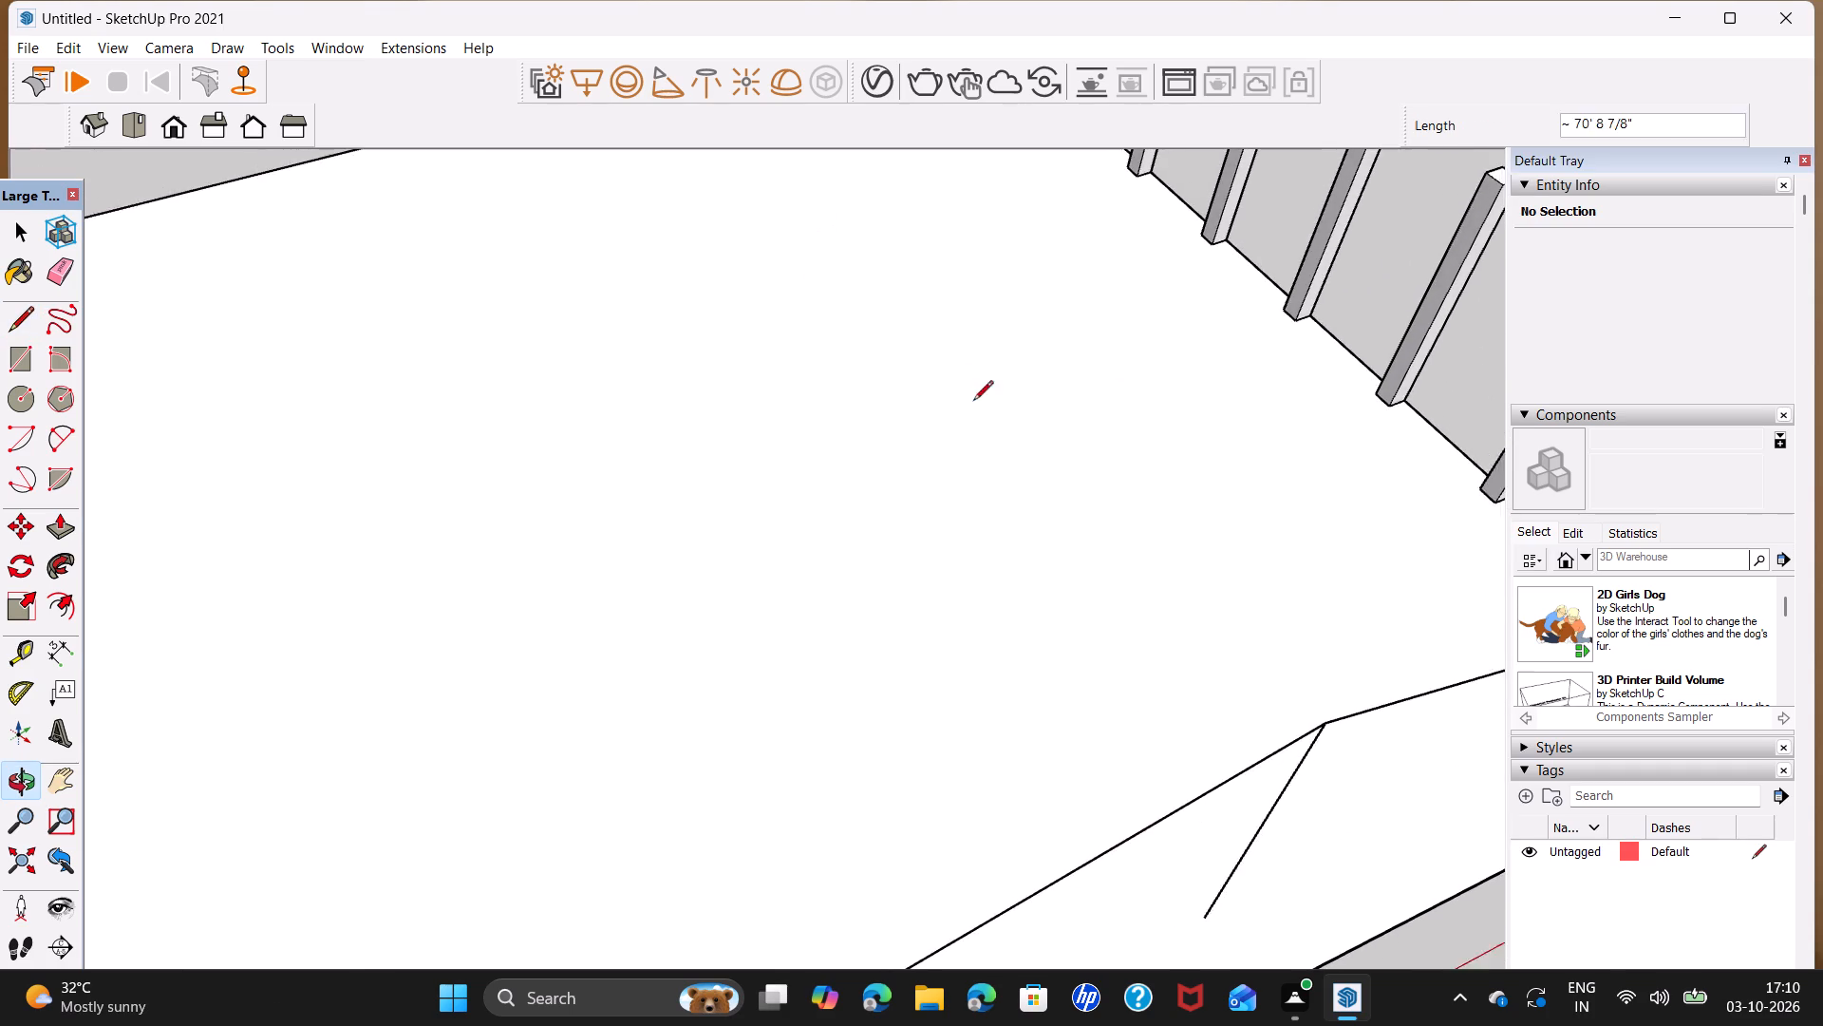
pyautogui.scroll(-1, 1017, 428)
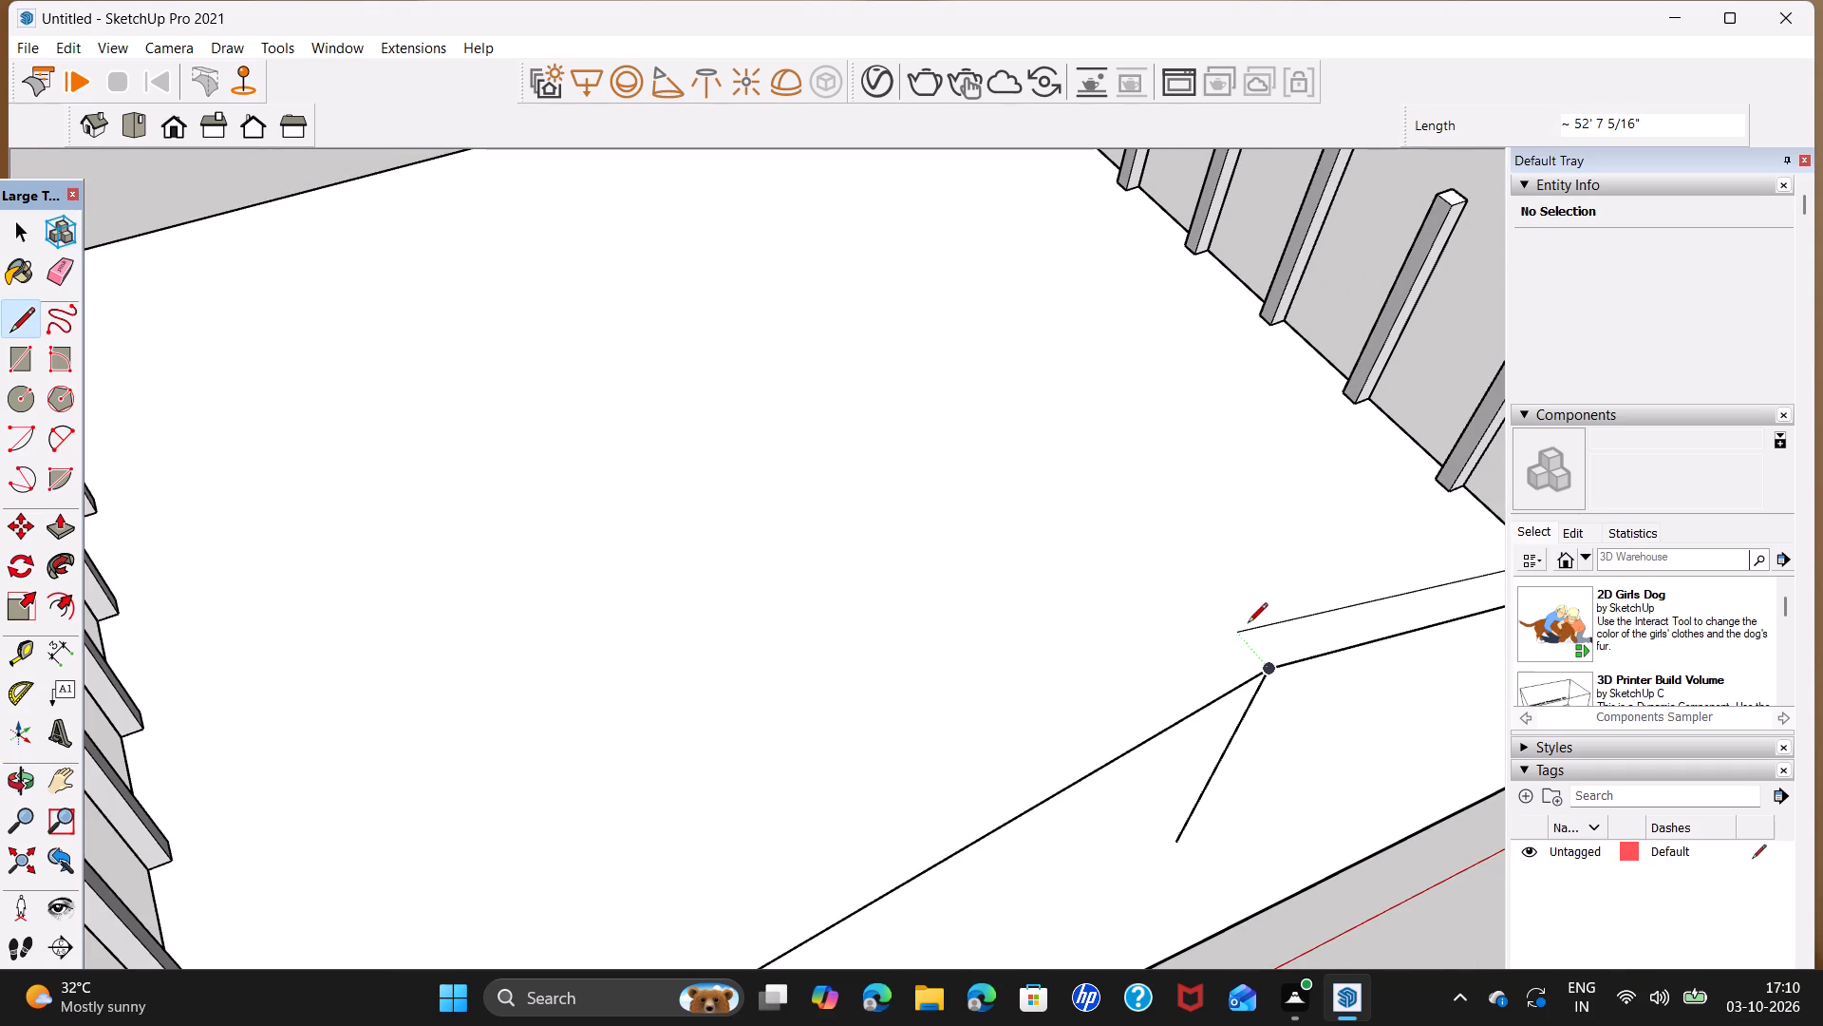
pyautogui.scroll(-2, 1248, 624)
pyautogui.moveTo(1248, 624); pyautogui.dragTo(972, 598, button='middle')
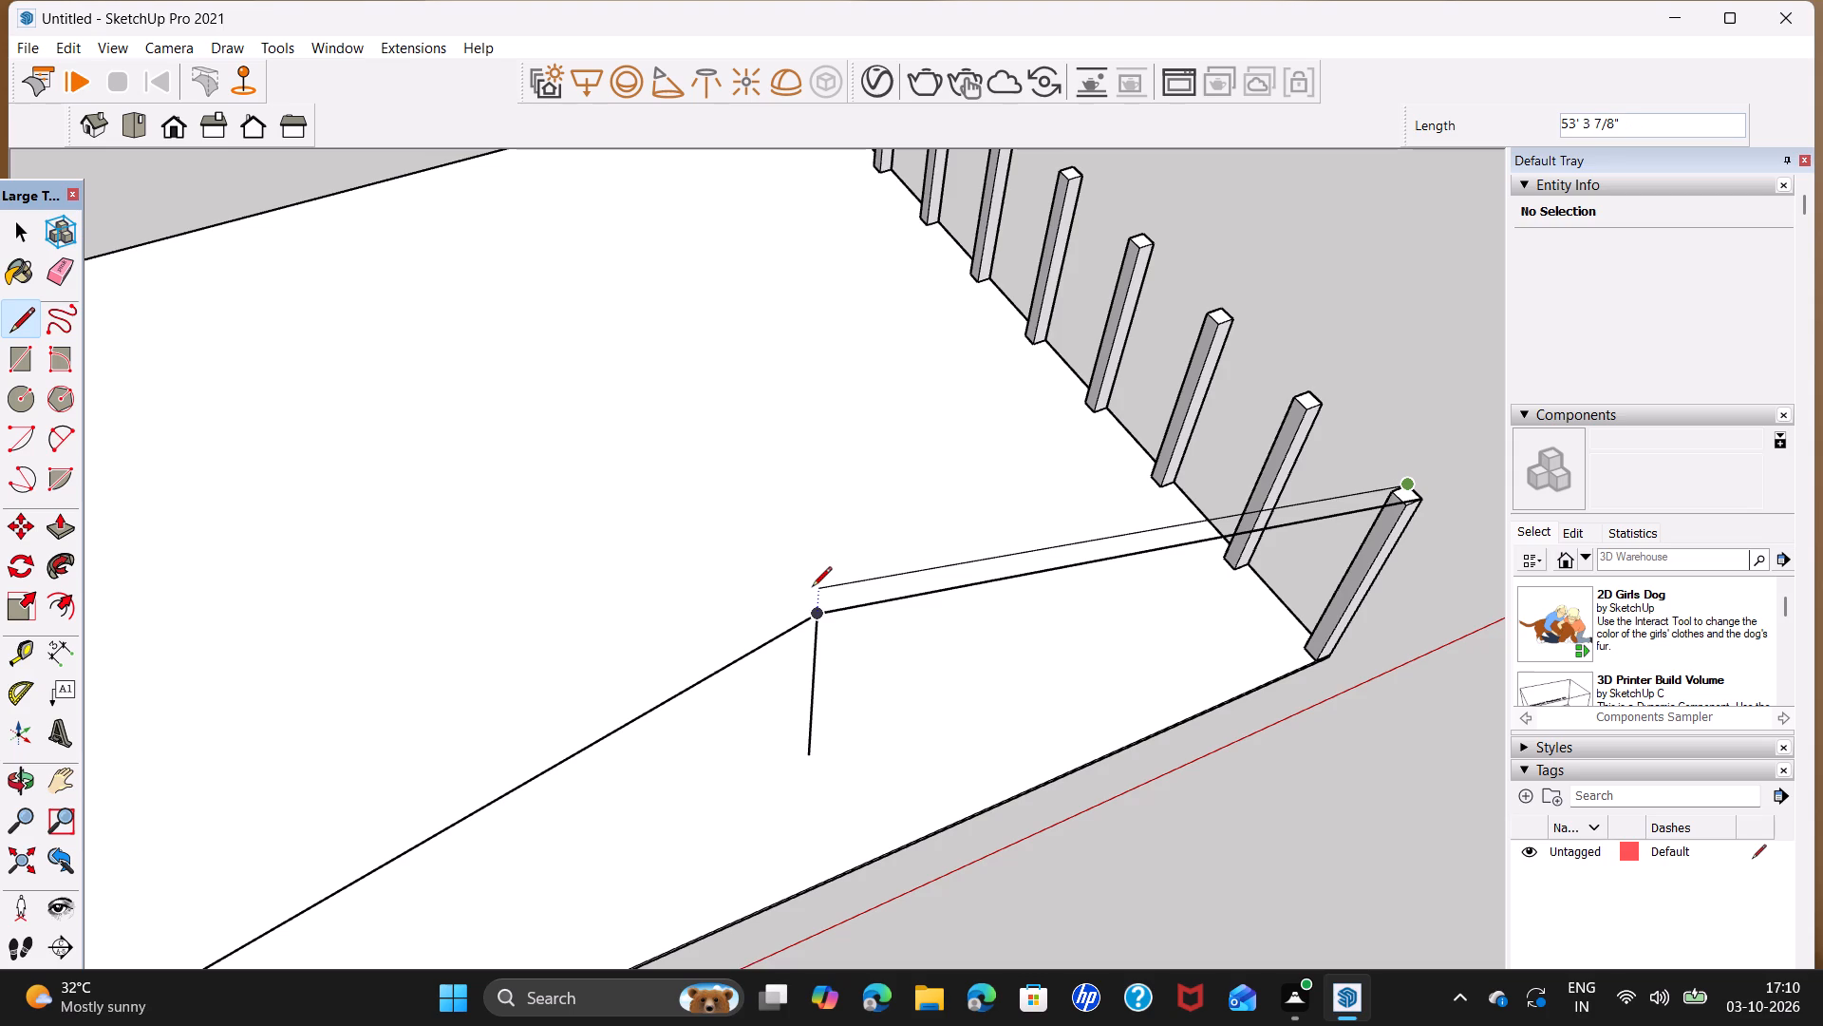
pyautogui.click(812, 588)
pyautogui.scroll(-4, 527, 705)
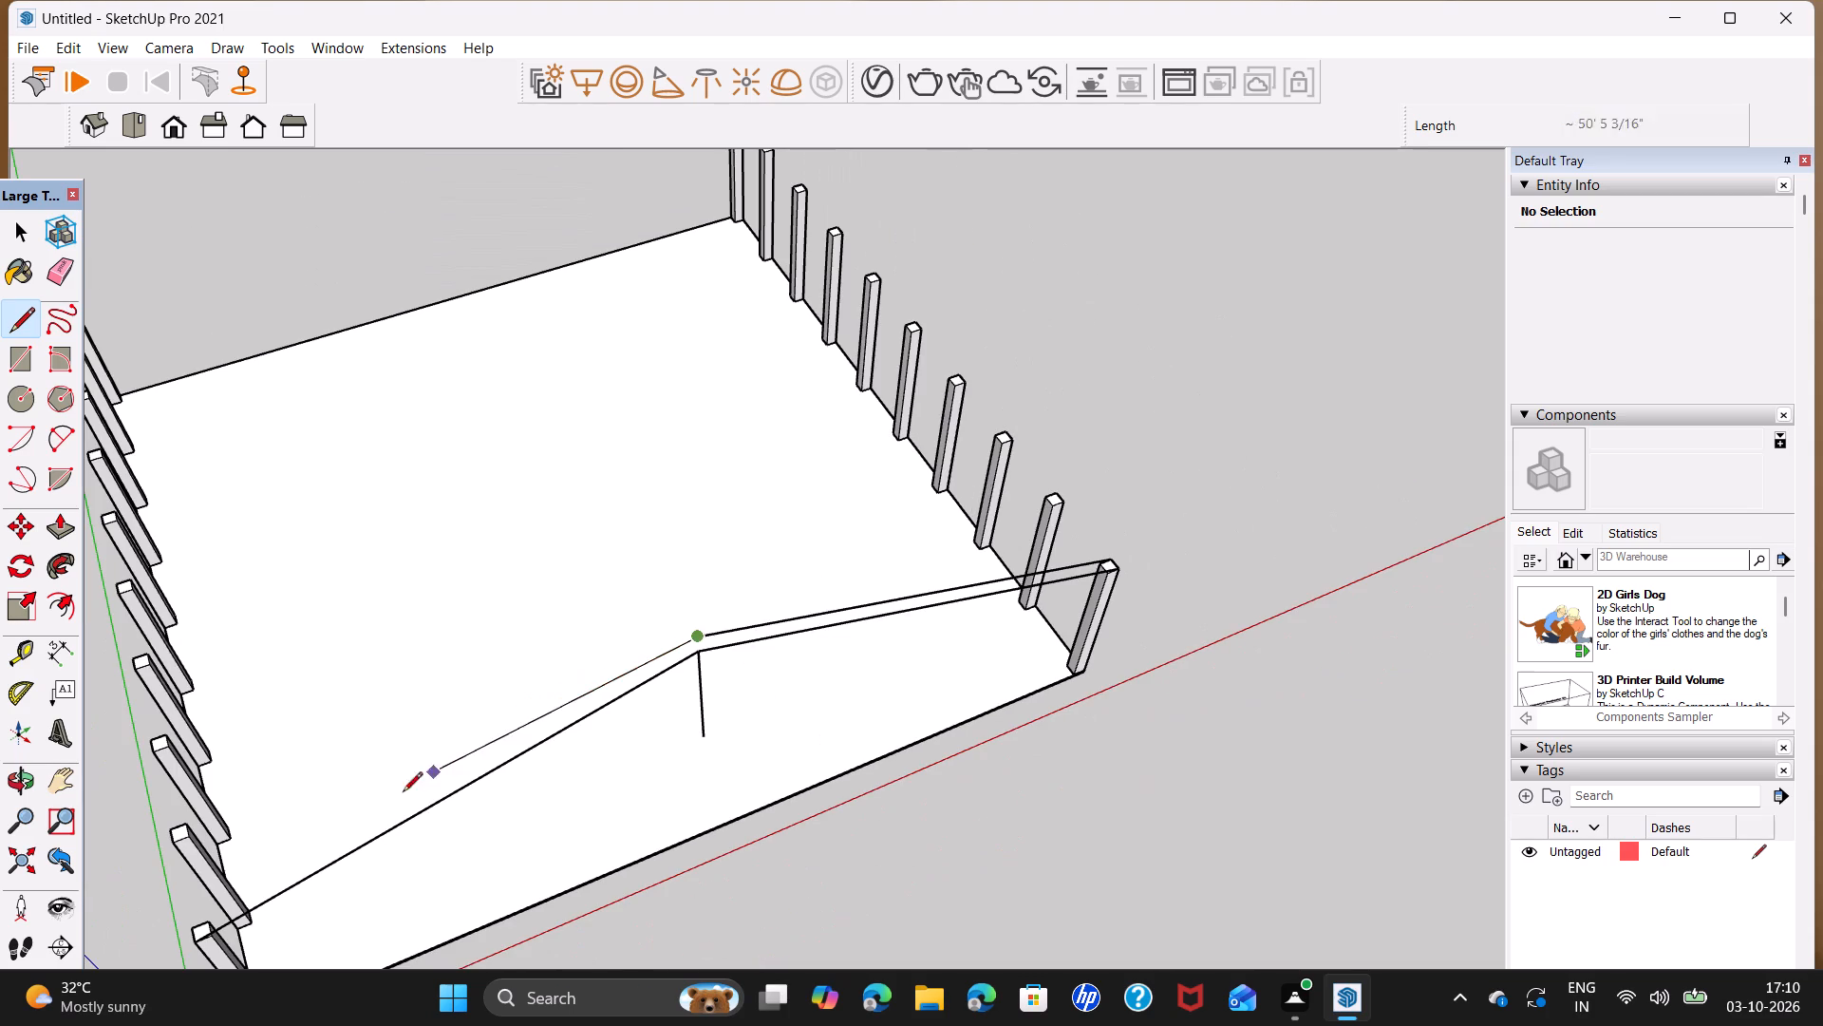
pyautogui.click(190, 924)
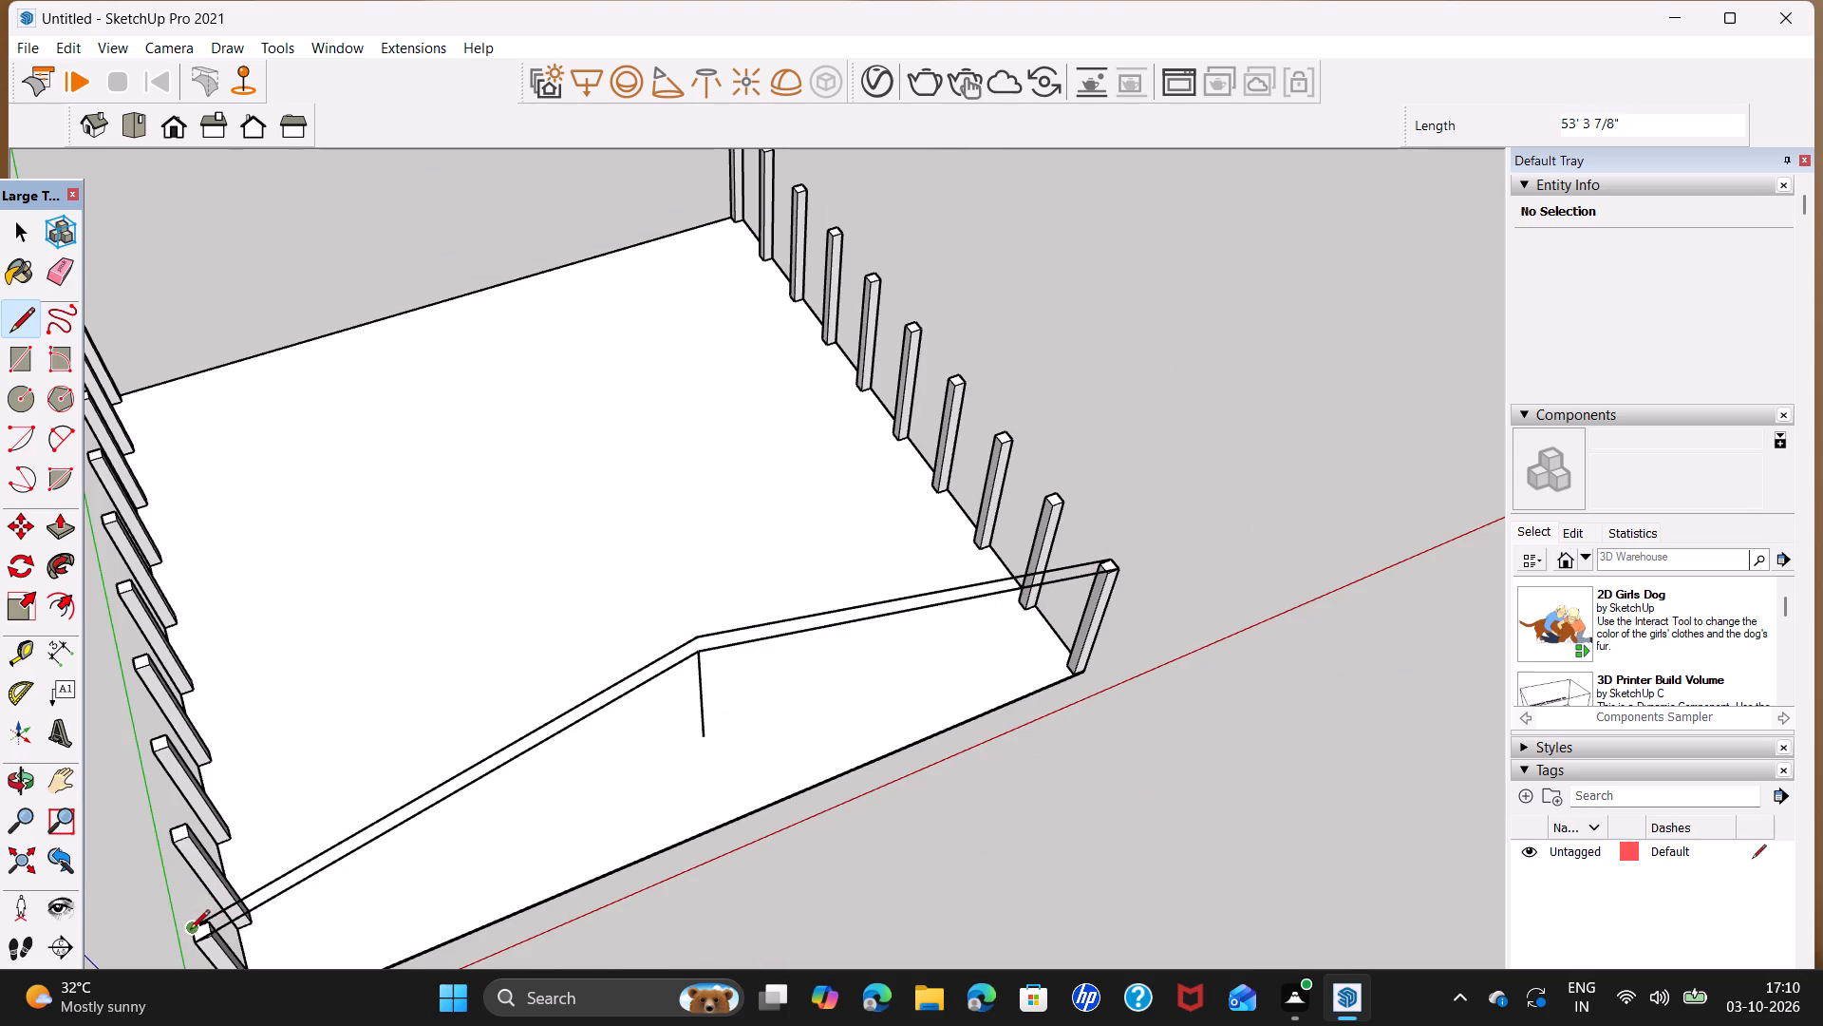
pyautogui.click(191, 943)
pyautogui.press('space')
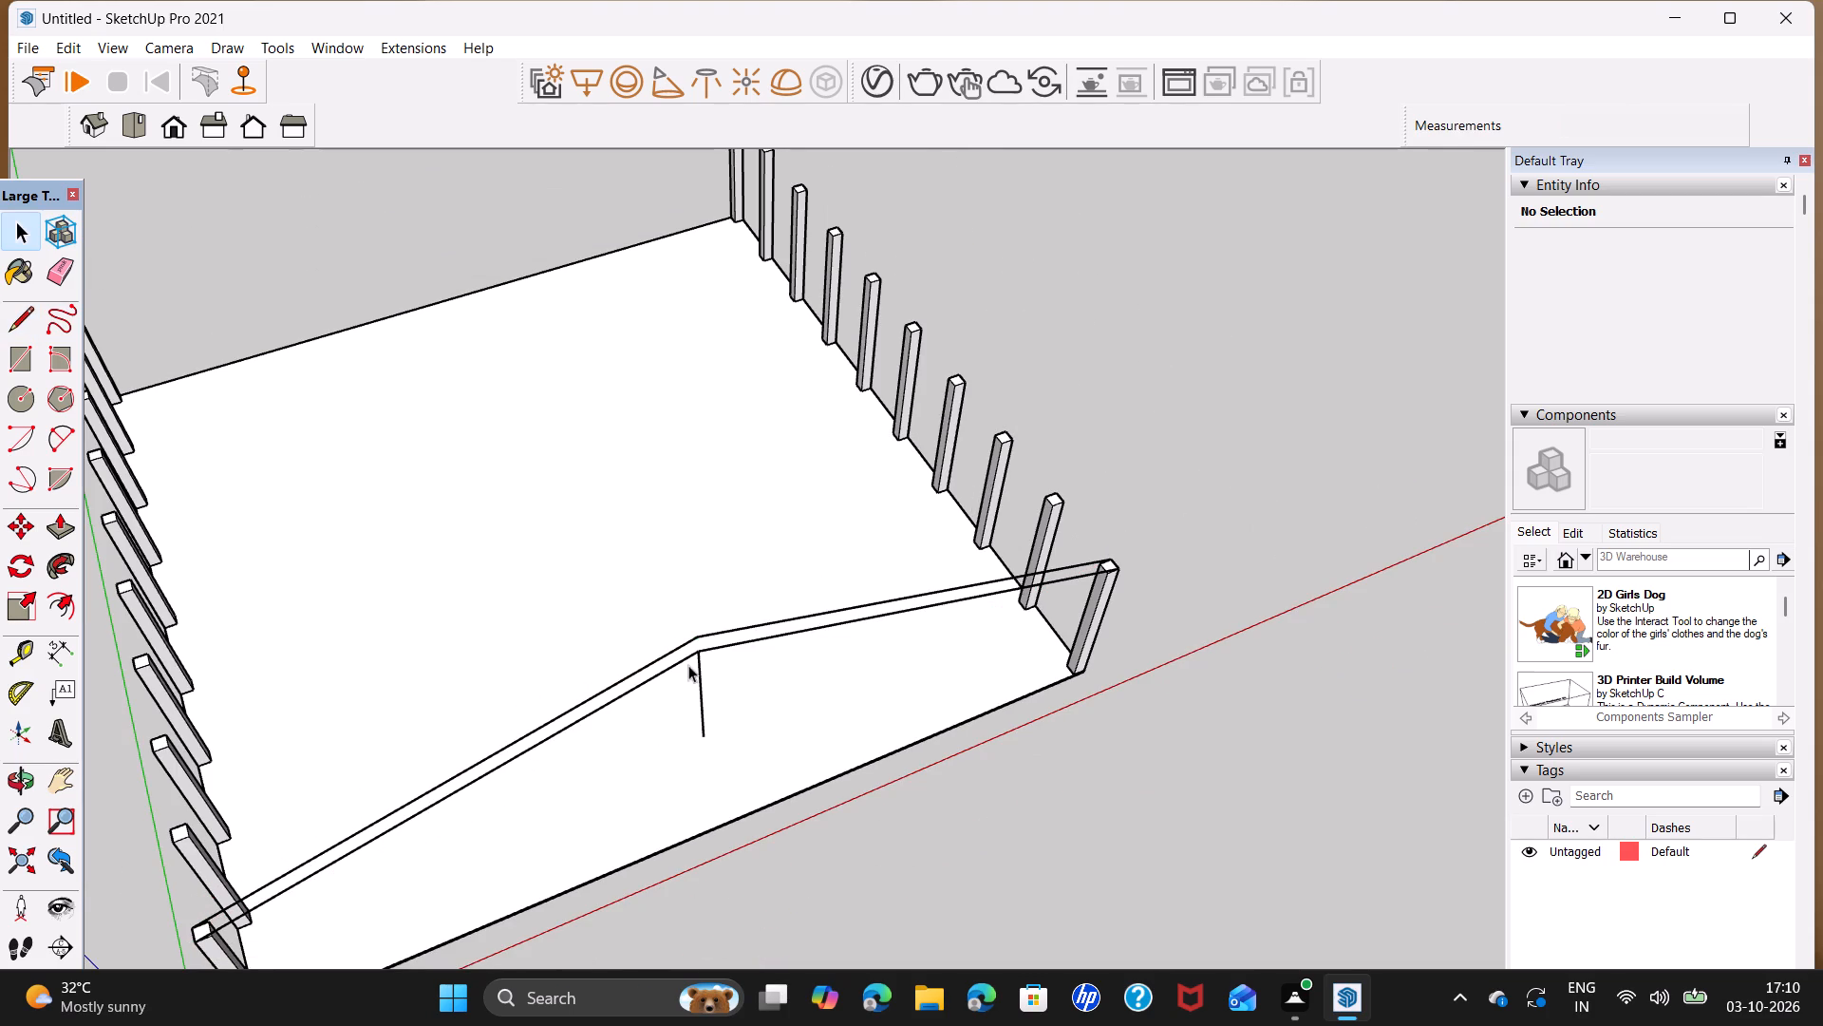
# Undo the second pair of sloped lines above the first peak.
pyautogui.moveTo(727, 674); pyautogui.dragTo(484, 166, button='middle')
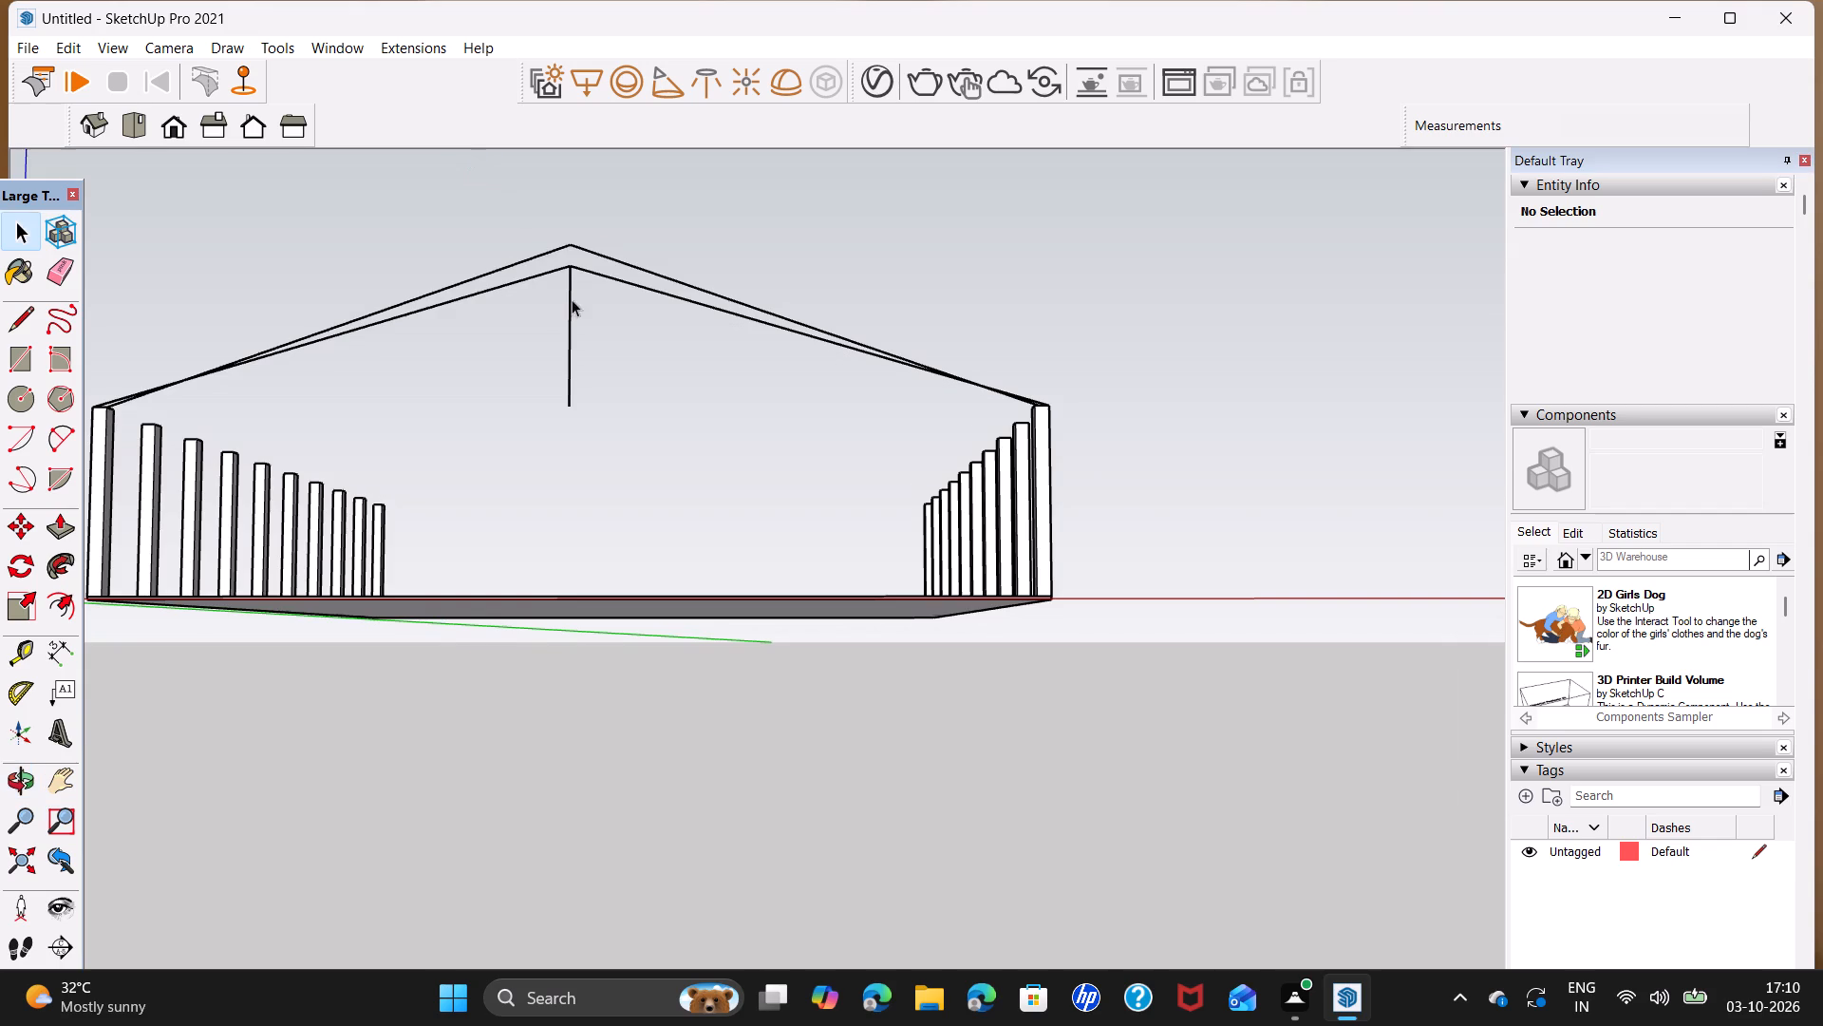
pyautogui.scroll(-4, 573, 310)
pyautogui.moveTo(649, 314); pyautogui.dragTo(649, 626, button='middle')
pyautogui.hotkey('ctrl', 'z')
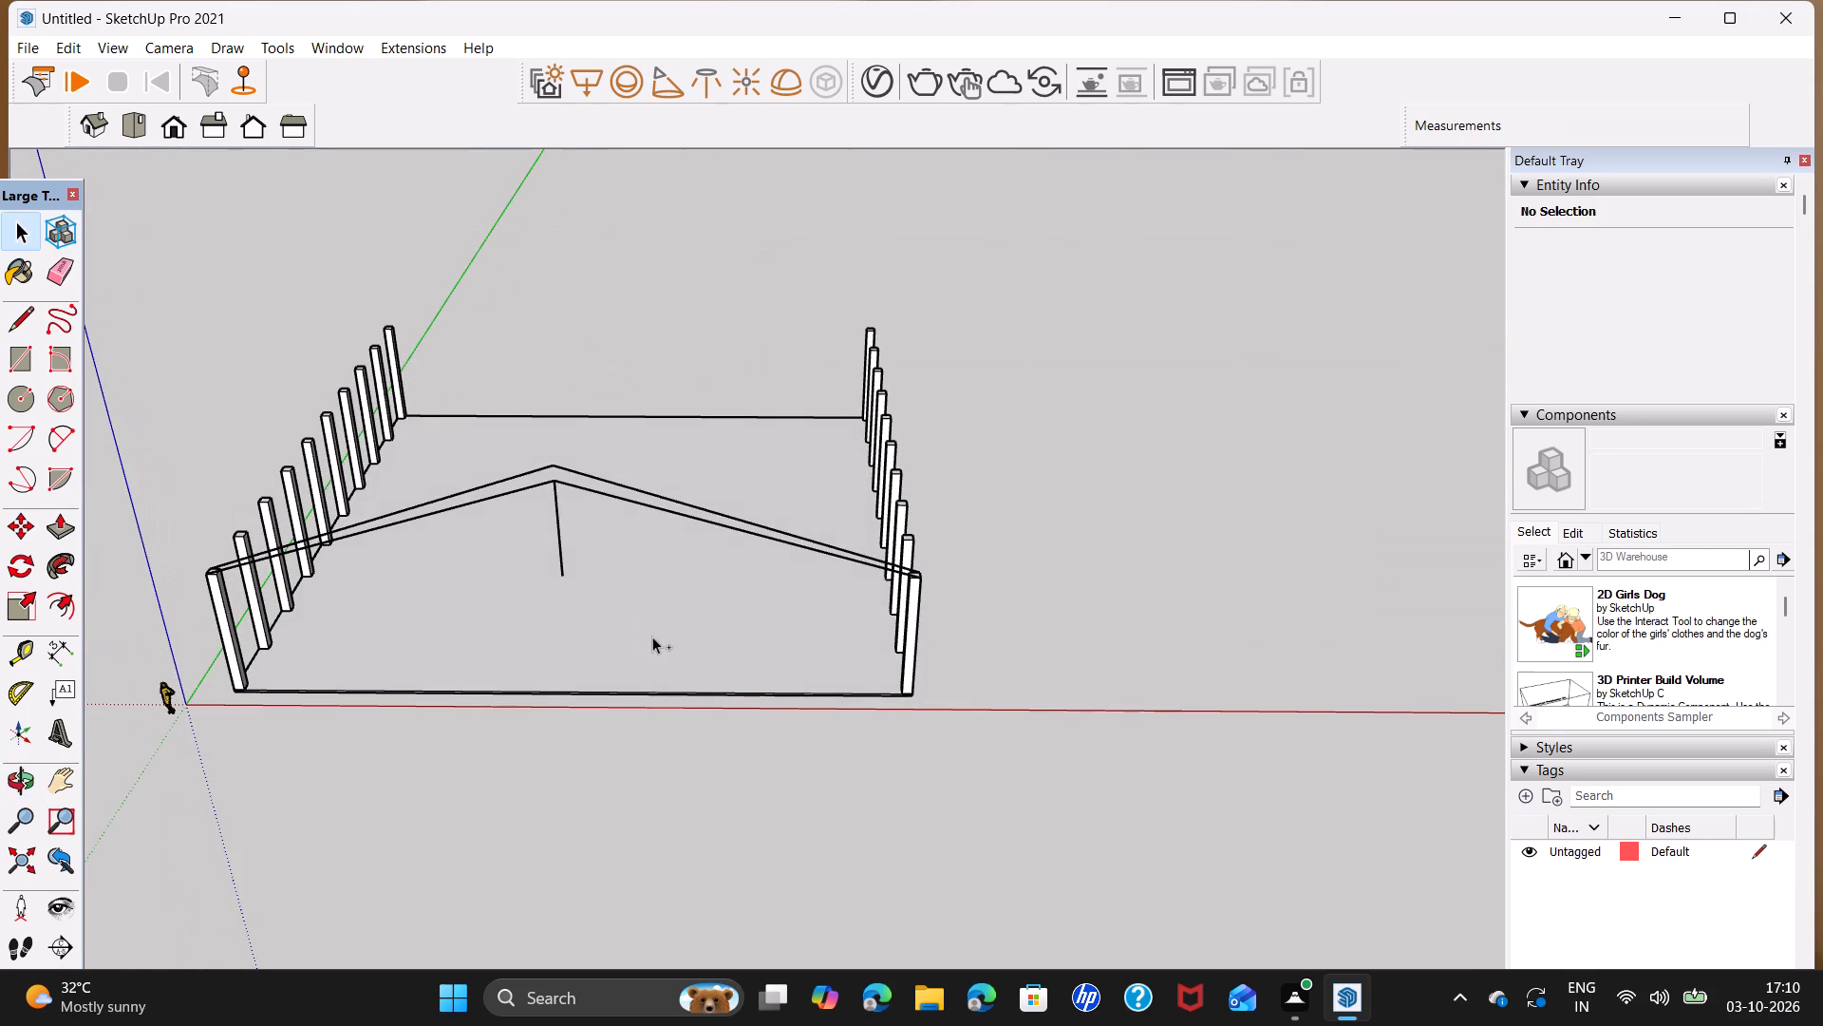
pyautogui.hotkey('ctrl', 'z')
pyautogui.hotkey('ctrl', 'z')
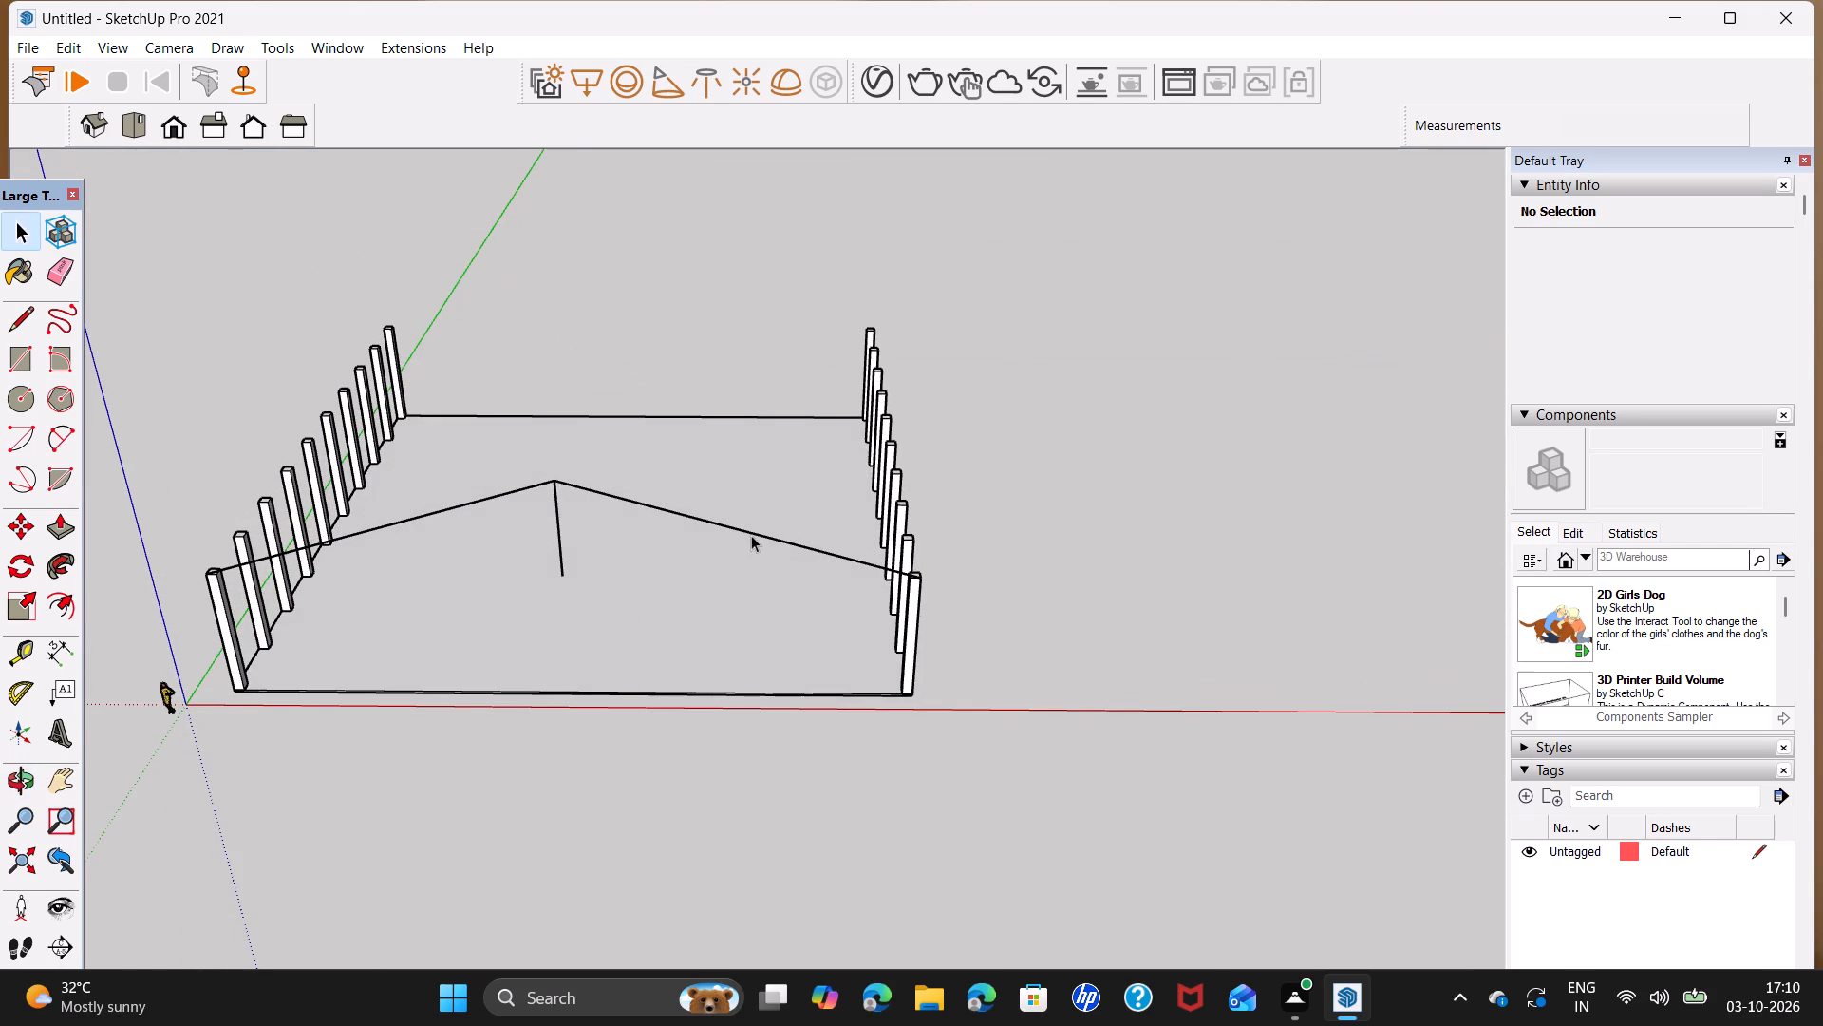
# Draw a 1'6" line from the peak of the sloped lines inward over the slab, parallel to the green axis.
pyautogui.scroll(3, 751, 535)
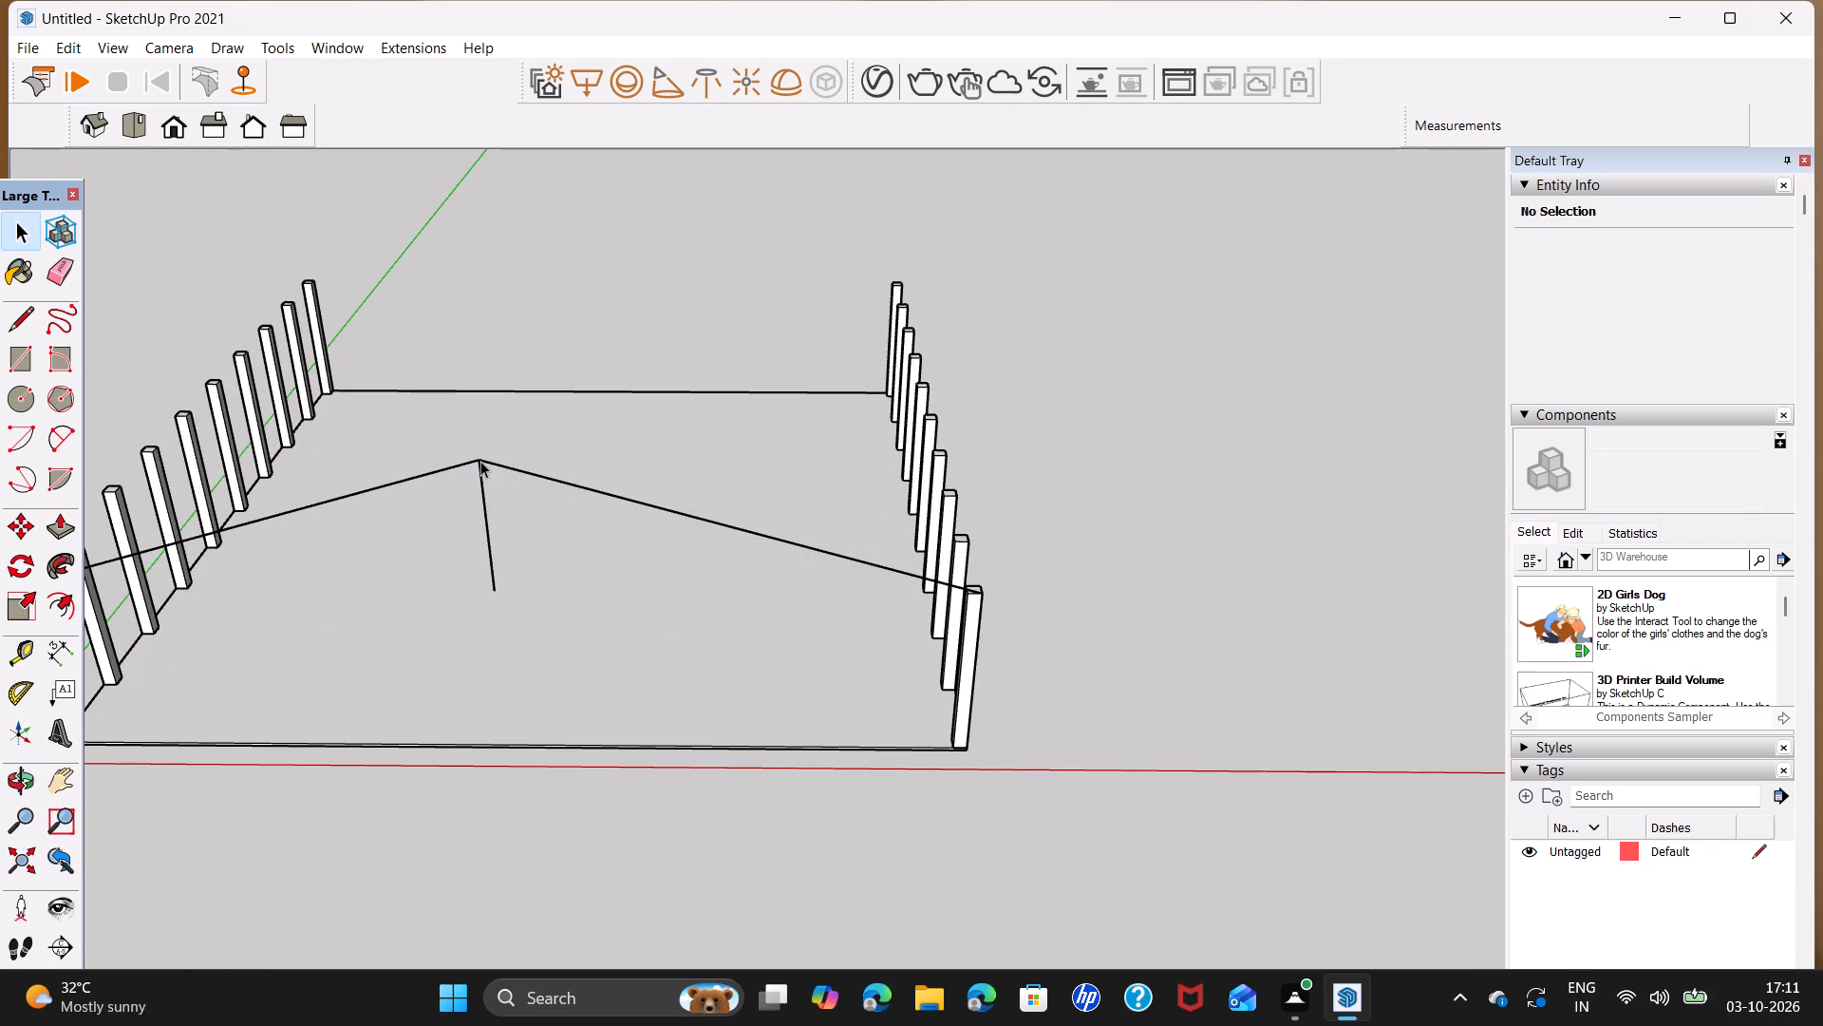
pyautogui.press('l')
pyautogui.moveTo(511, 467); pyautogui.dragTo(226, 563, button='middle')
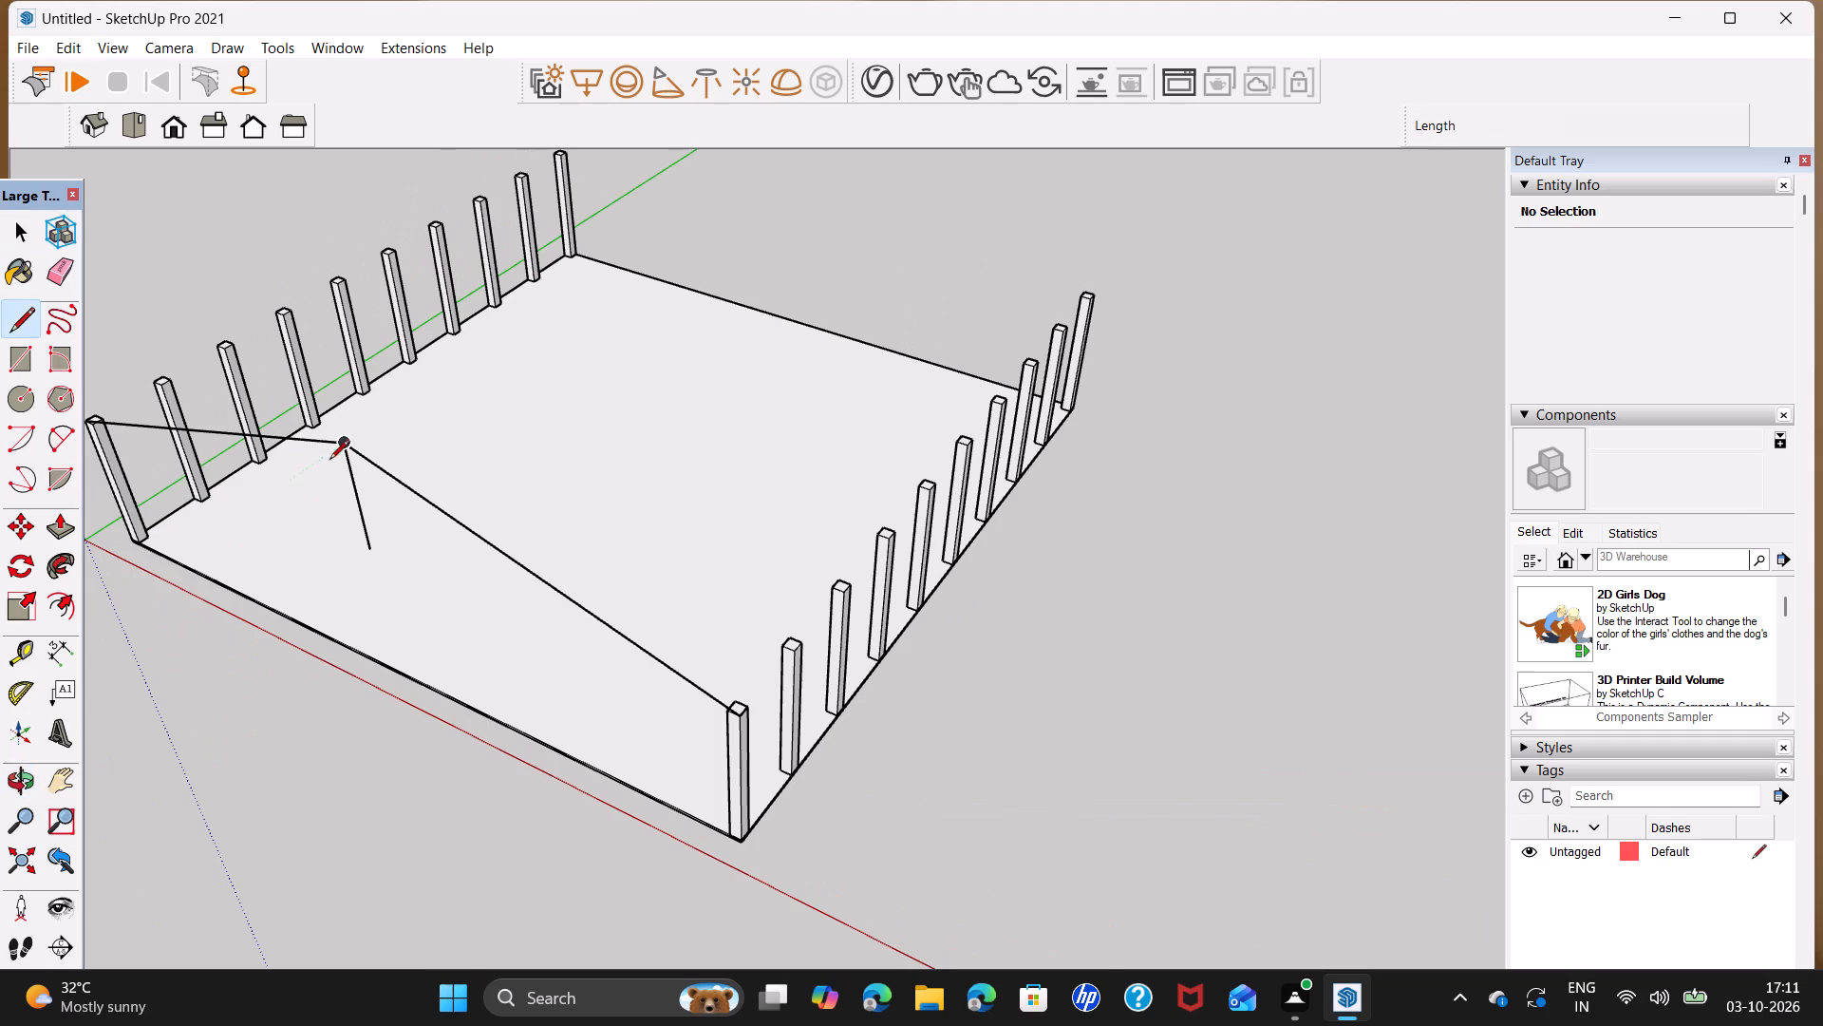
pyautogui.click(349, 438)
pyautogui.press('1')
pyautogui.write("'6")
pyautogui.press('Return')
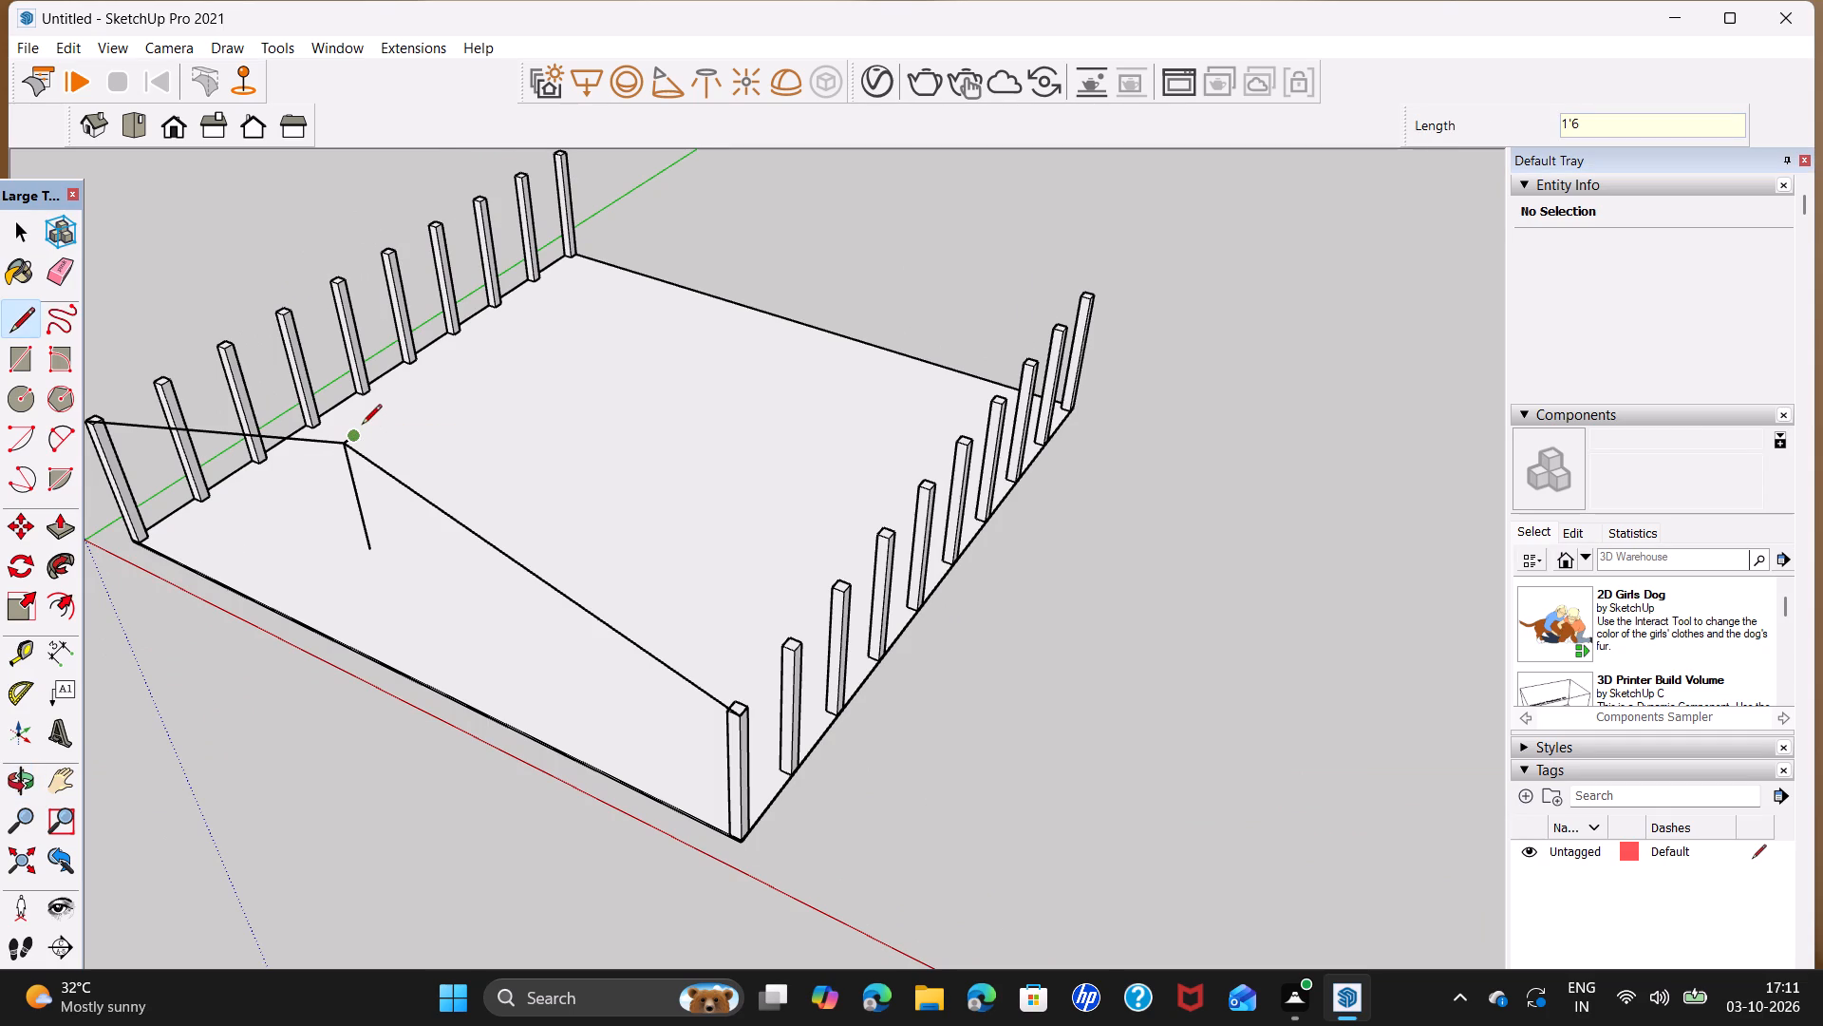
pyautogui.press('space')
# Draw a sloped line from the inner end of the 1'6" line to the top of the front corner column farther from the origin, closing the strip.
pyautogui.scroll(5, 362, 470)
pyautogui.moveTo(536, 463); pyautogui.dragTo(449, 478, button='middle')
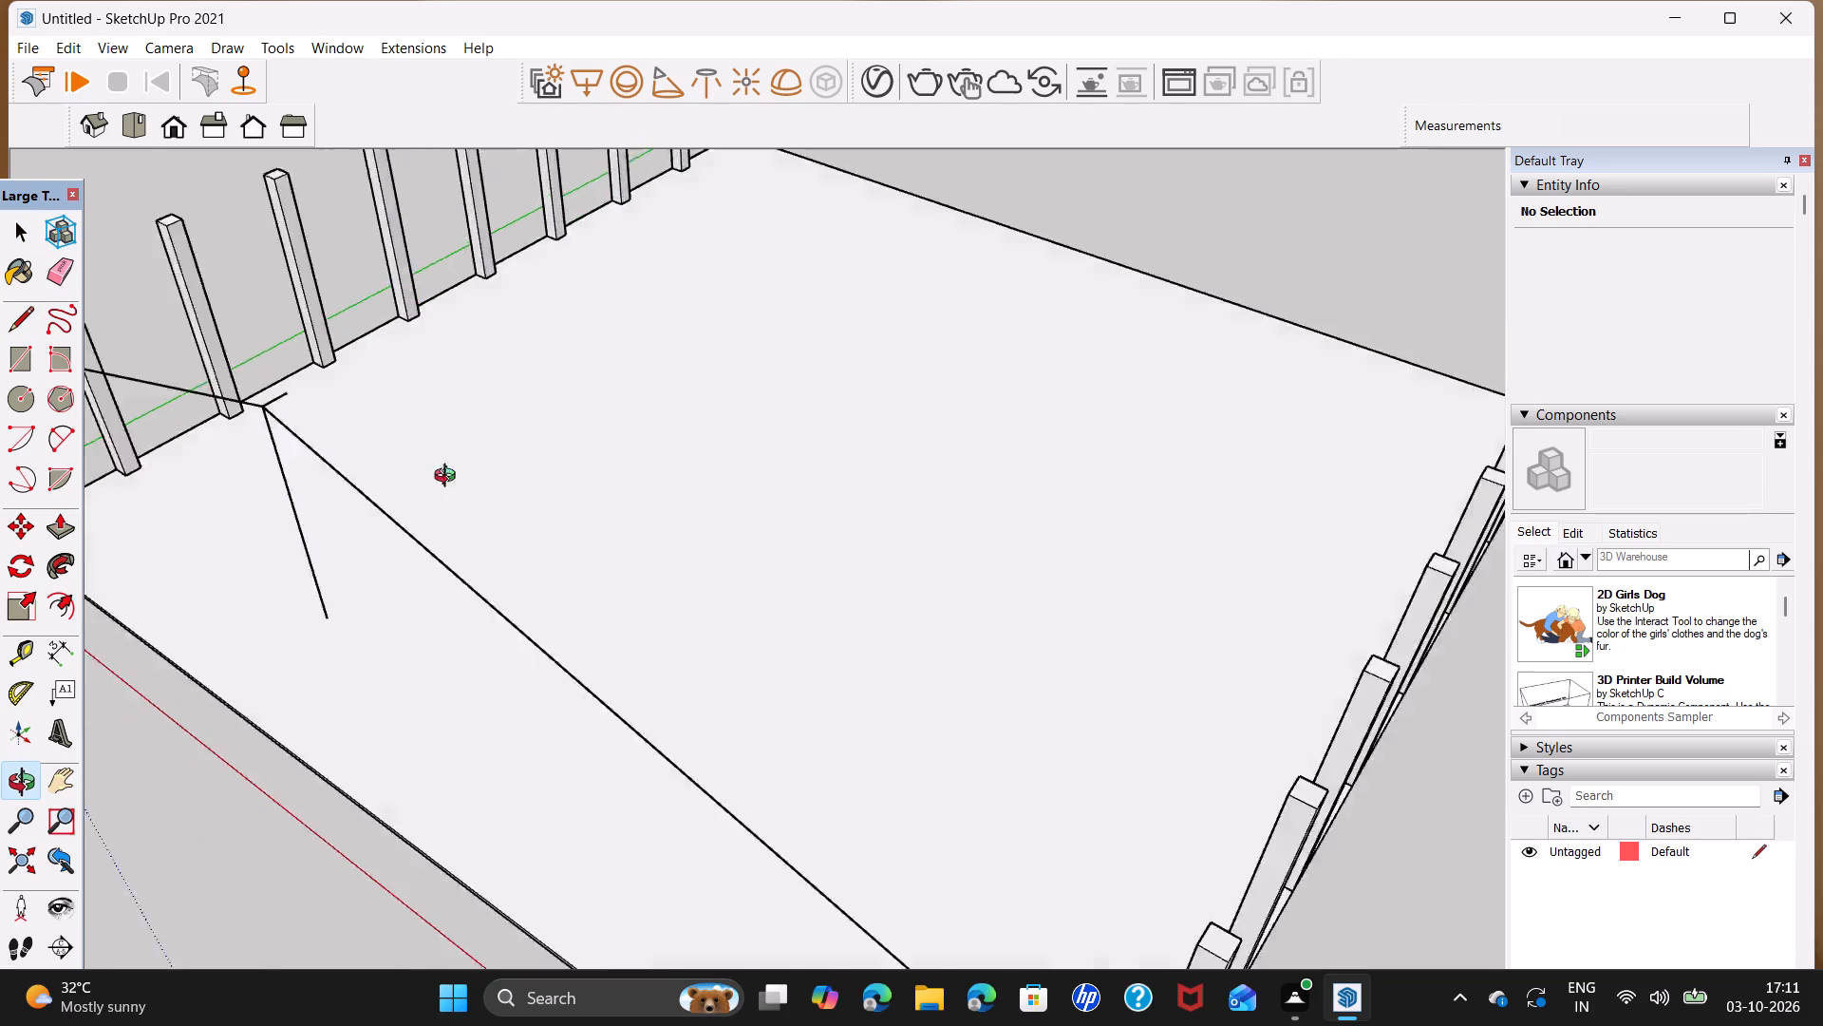
pyautogui.moveTo(449, 478); pyautogui.dragTo(248, 460, button='middle')
pyautogui.press('l')
pyautogui.press('Return')
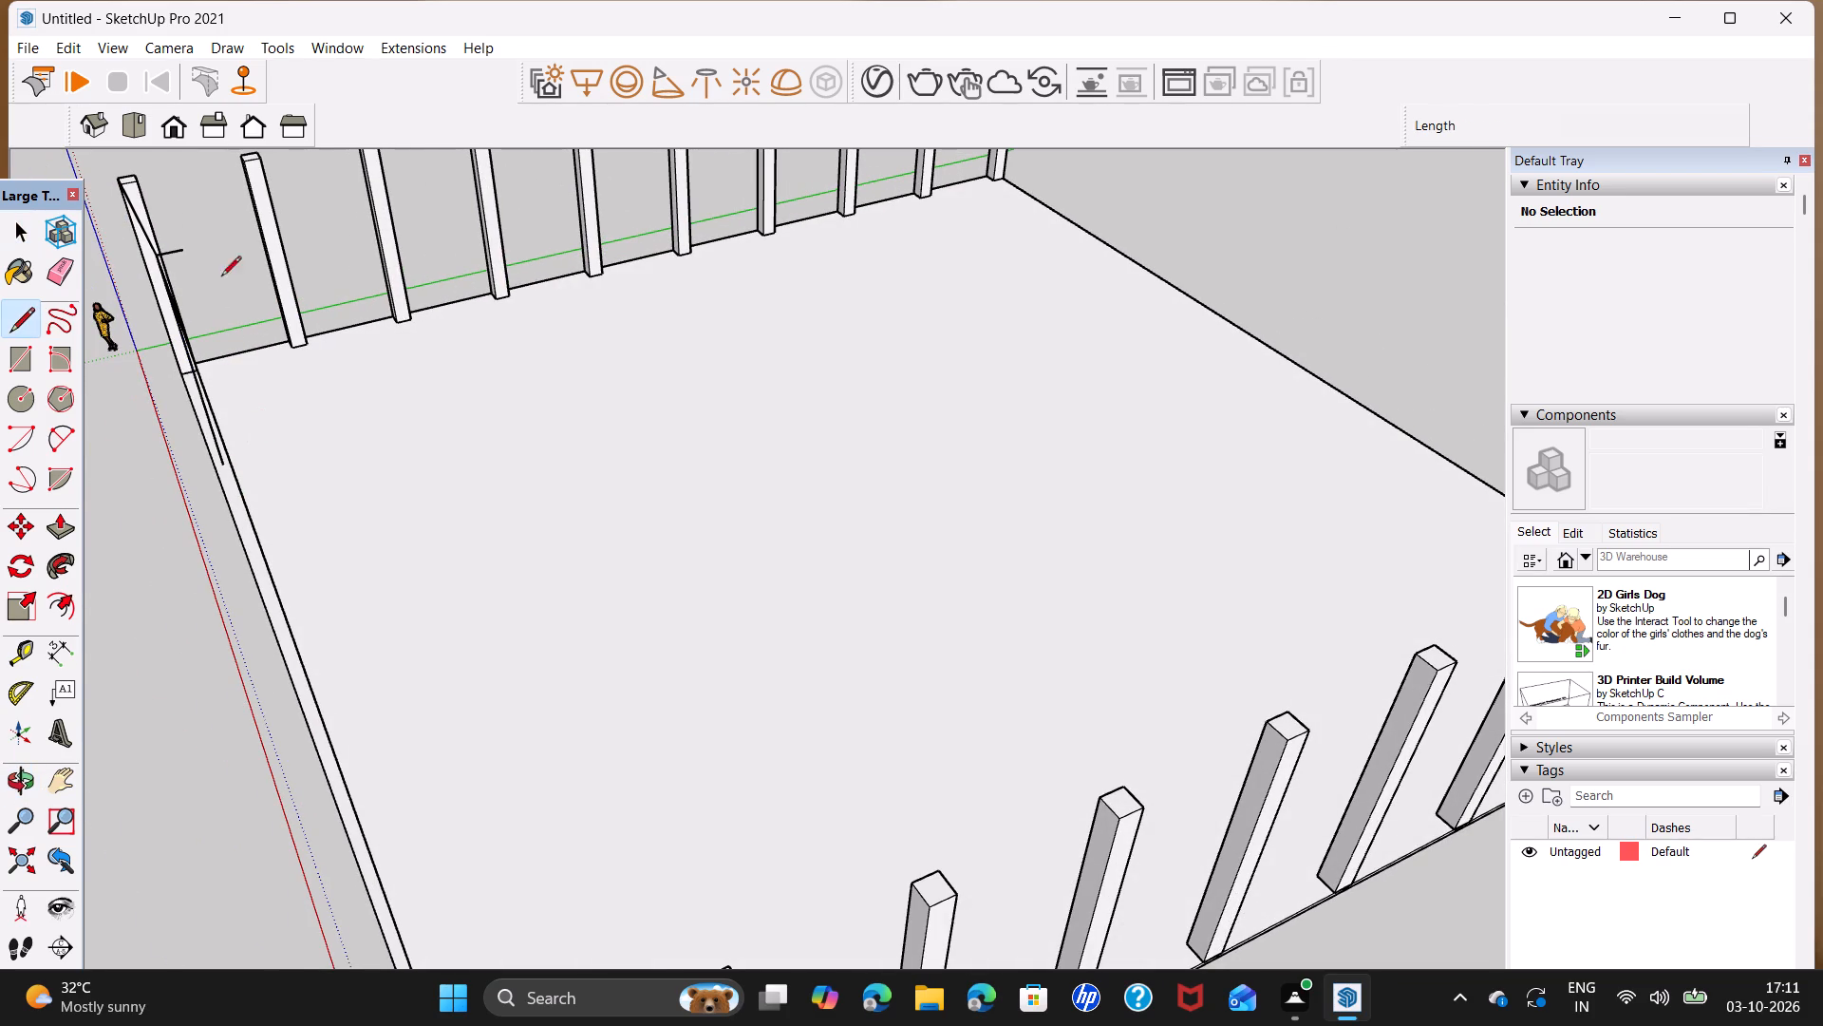
pyautogui.click(184, 244)
pyautogui.scroll(-5, 395, 676)
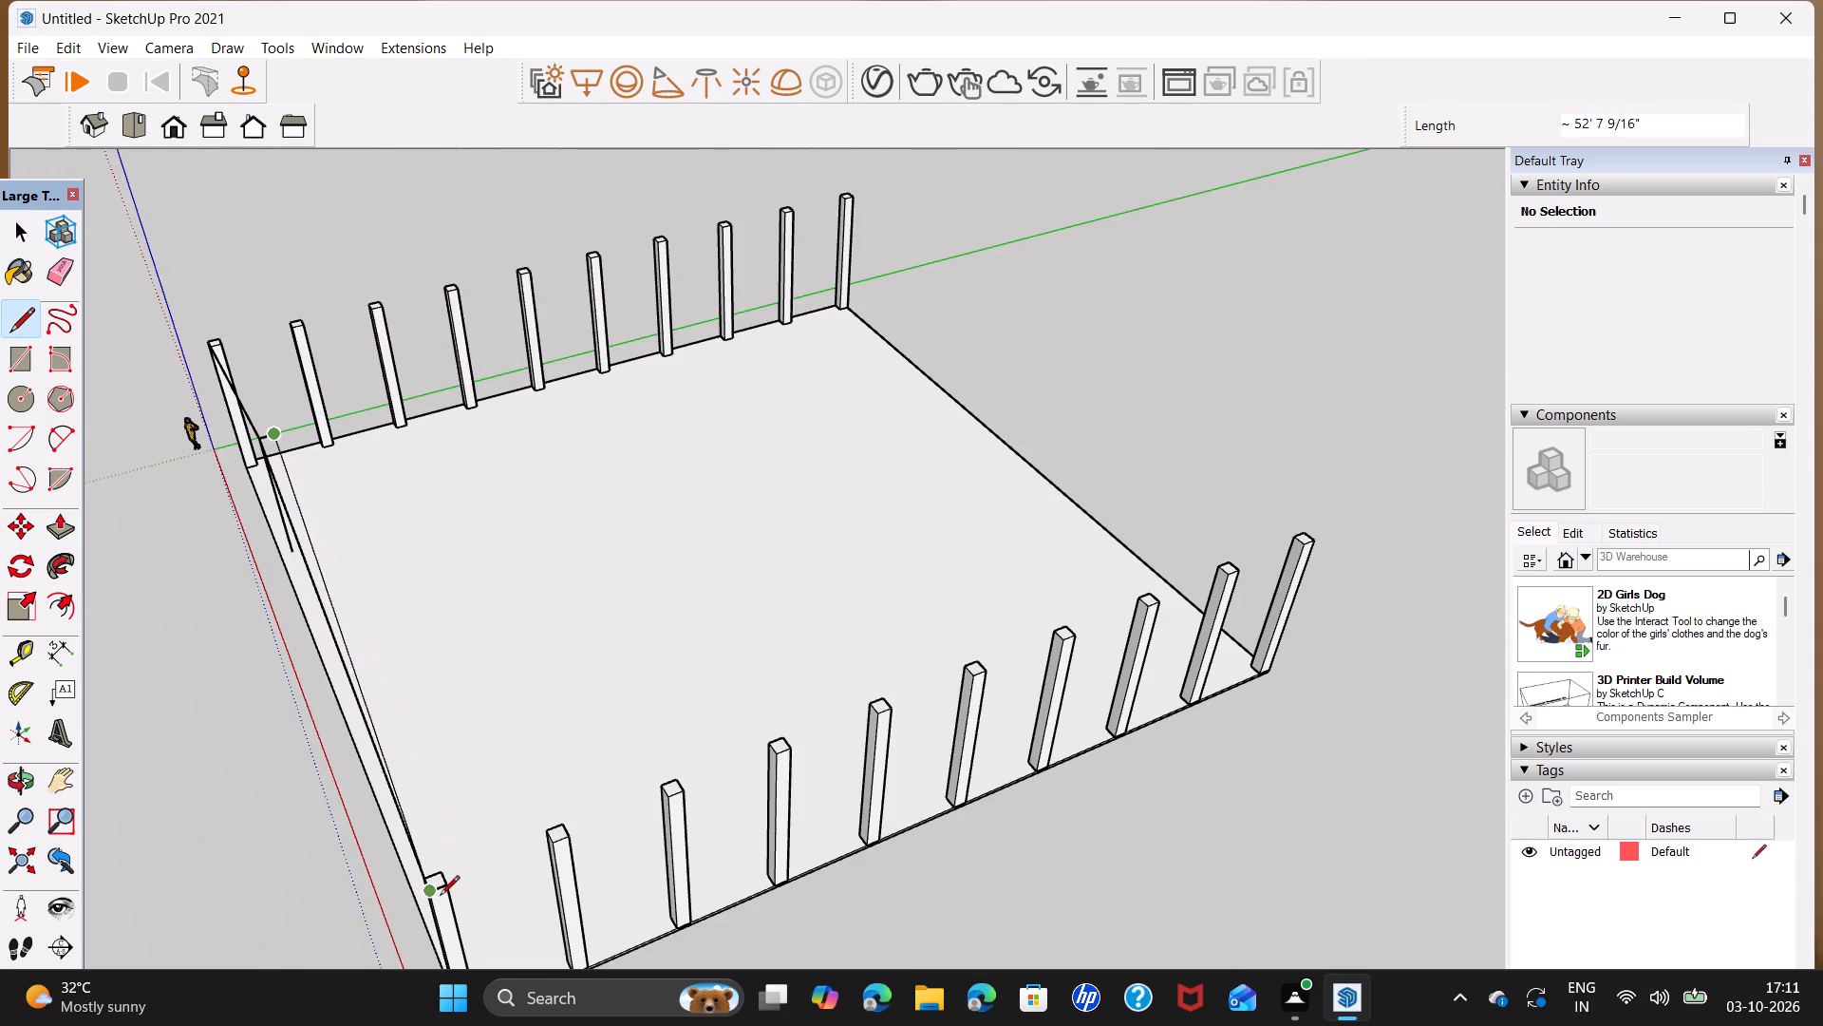
pyautogui.click(451, 893)
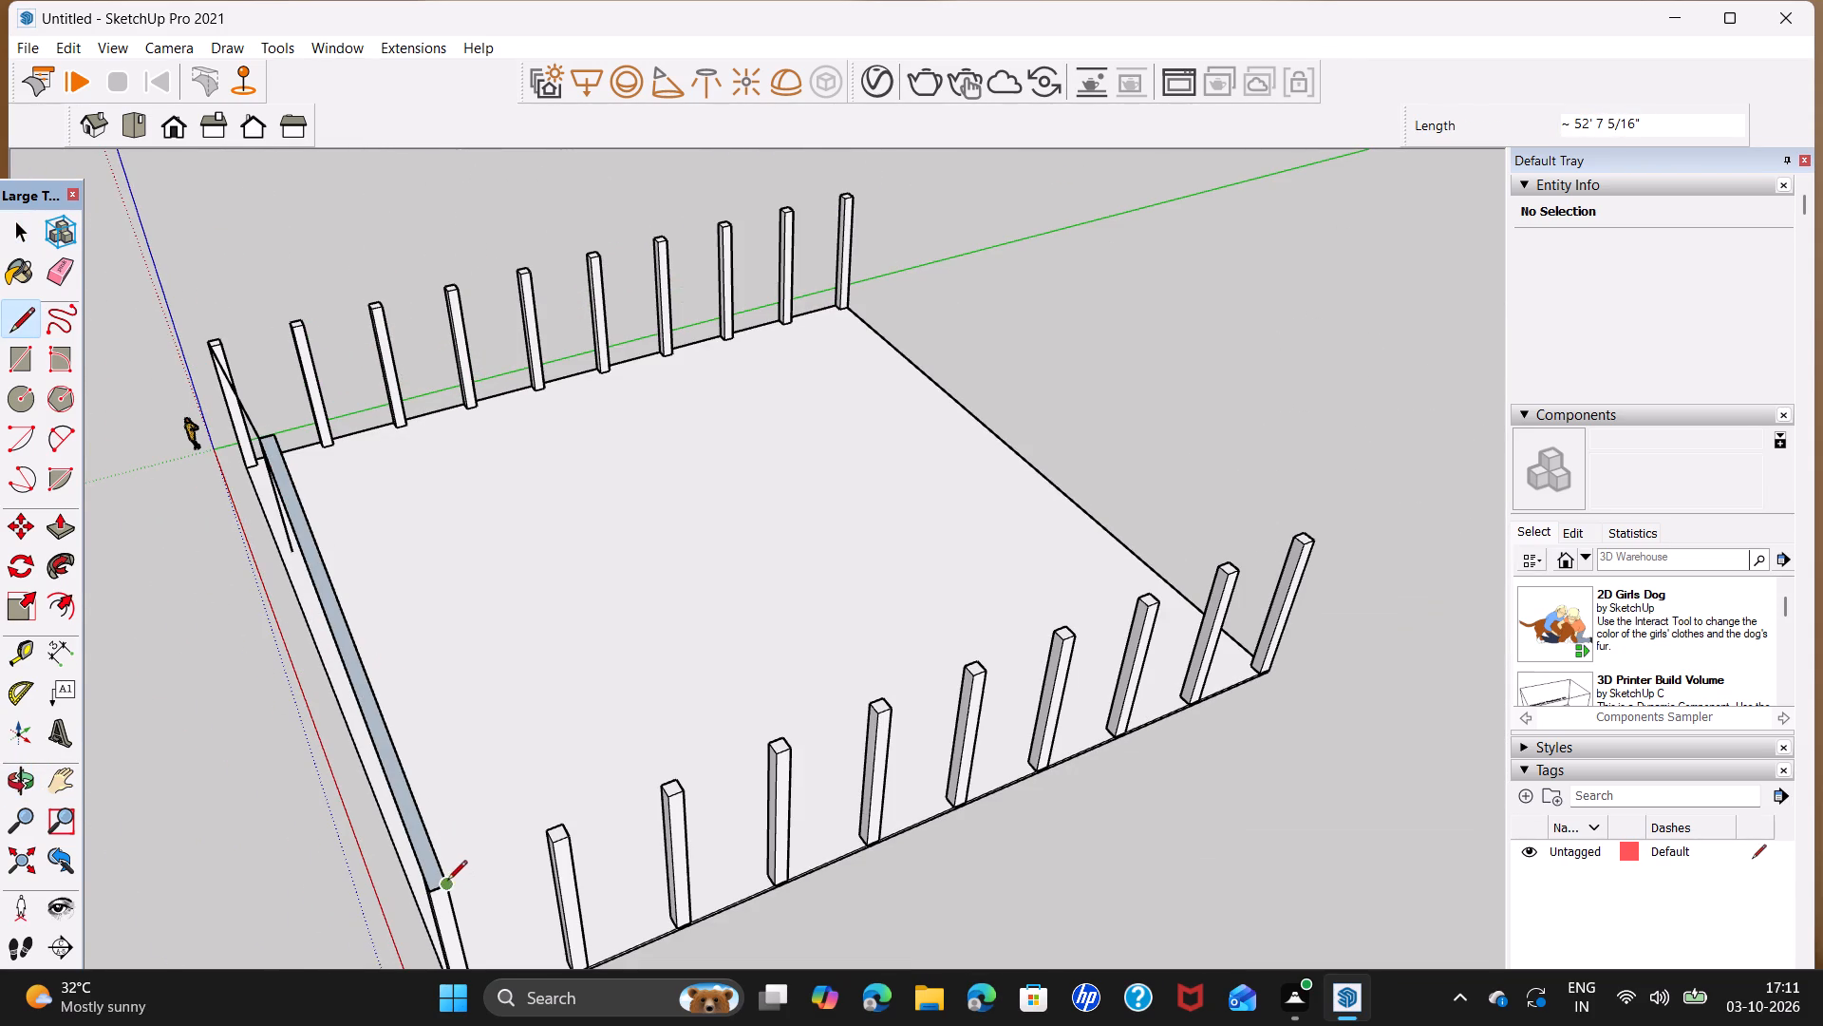
pyautogui.press('space')
# Draw the matching sloped line from the inner end of the 1'6" line to the front corner column near the origin, closing the second strip.
pyautogui.moveTo(314, 714); pyautogui.dragTo(1649, 671, button='middle')
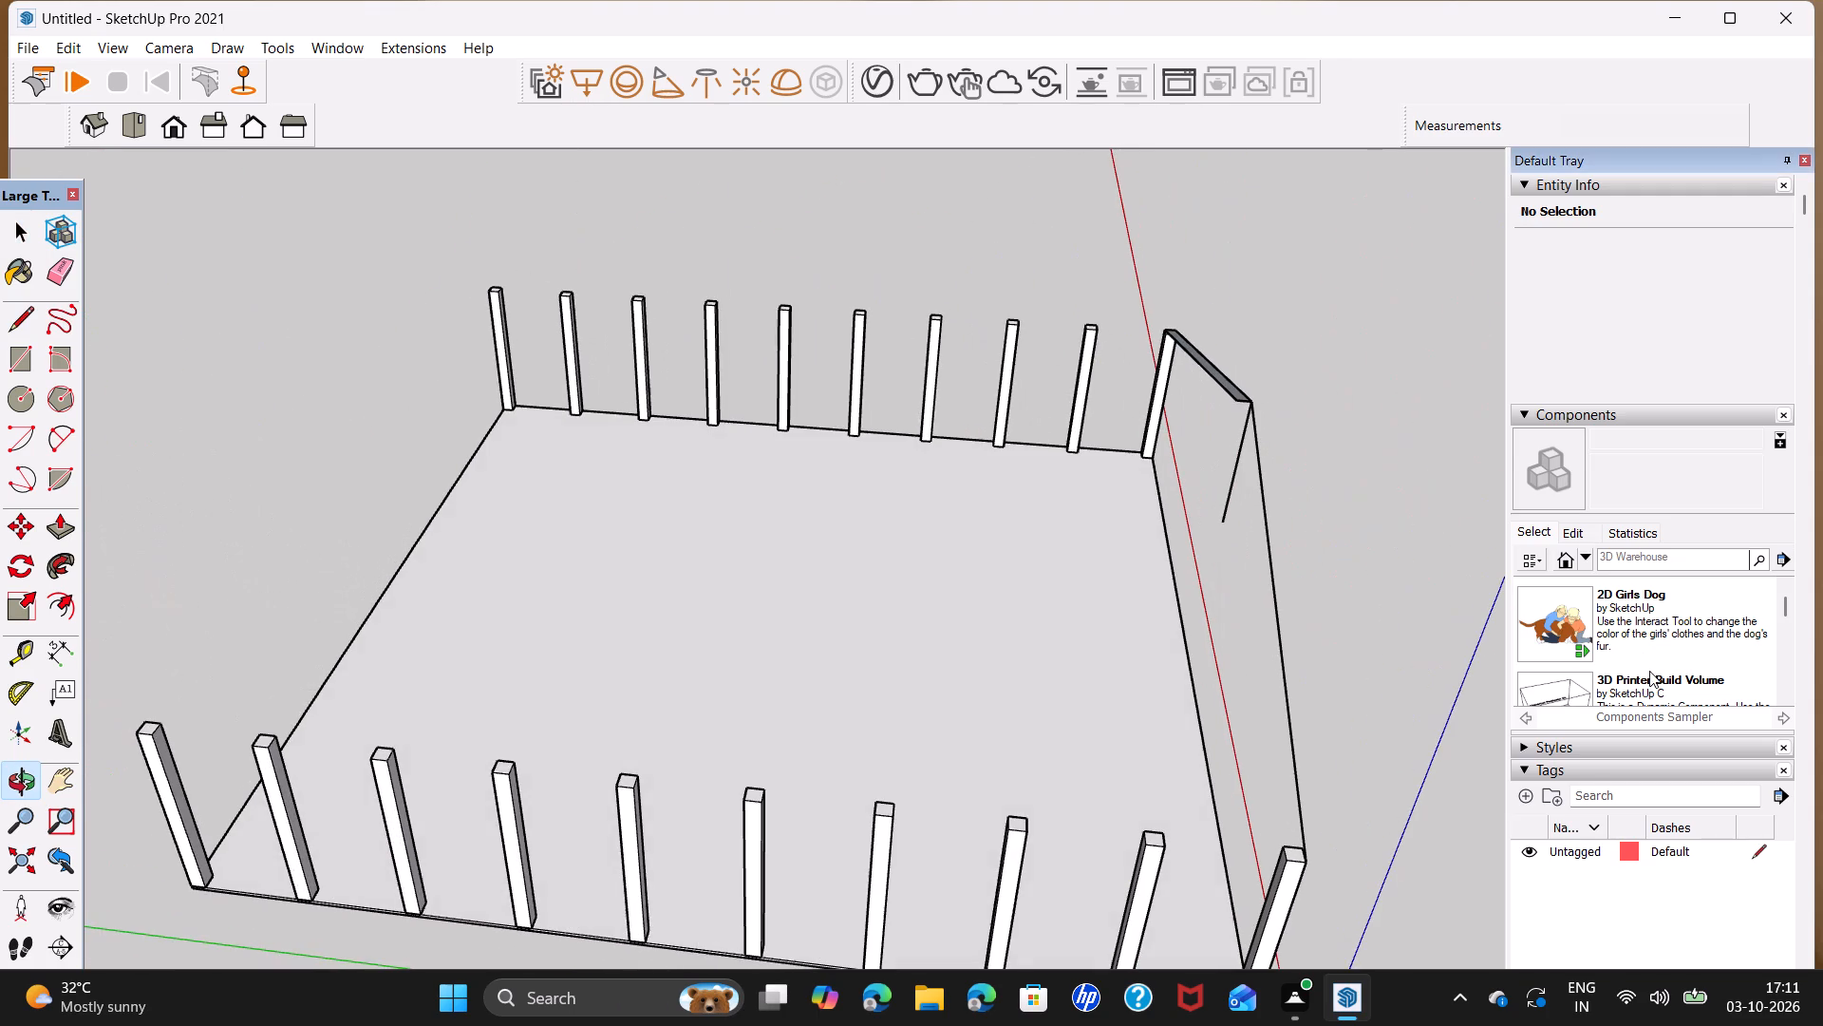
pyautogui.press('l')
pyautogui.click(1242, 403)
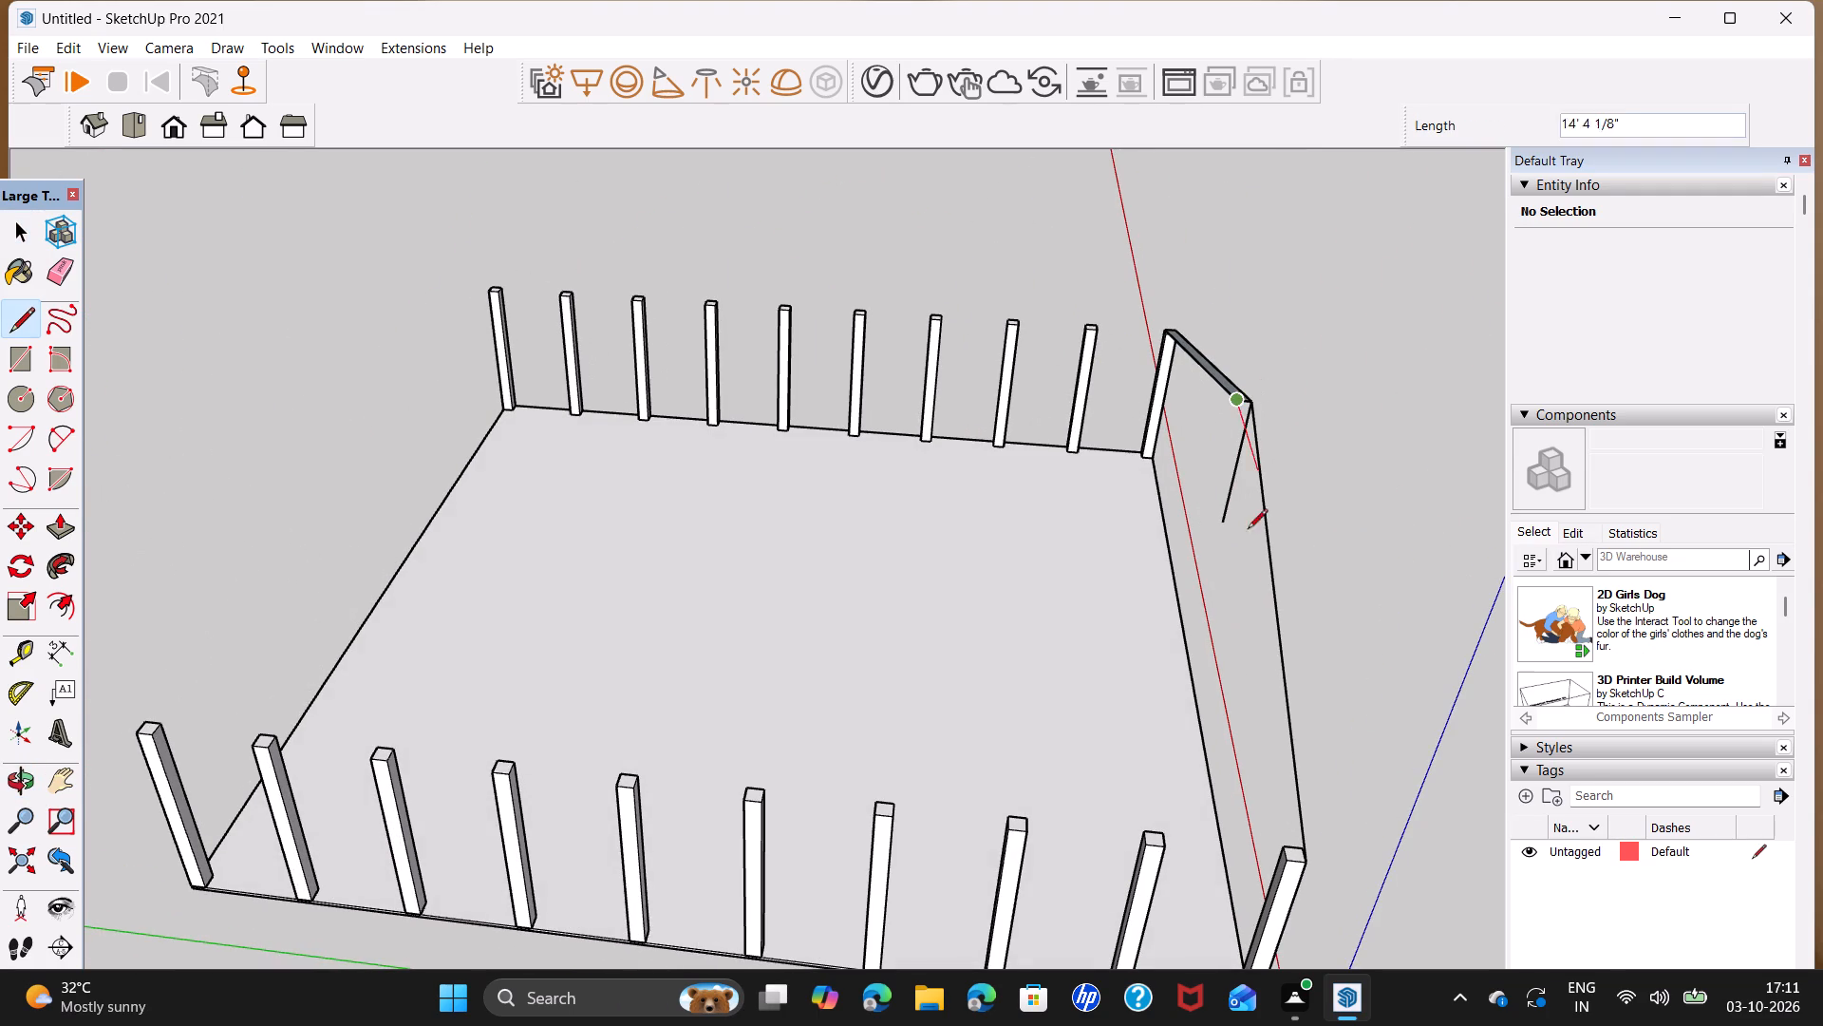
pyautogui.click(1289, 863)
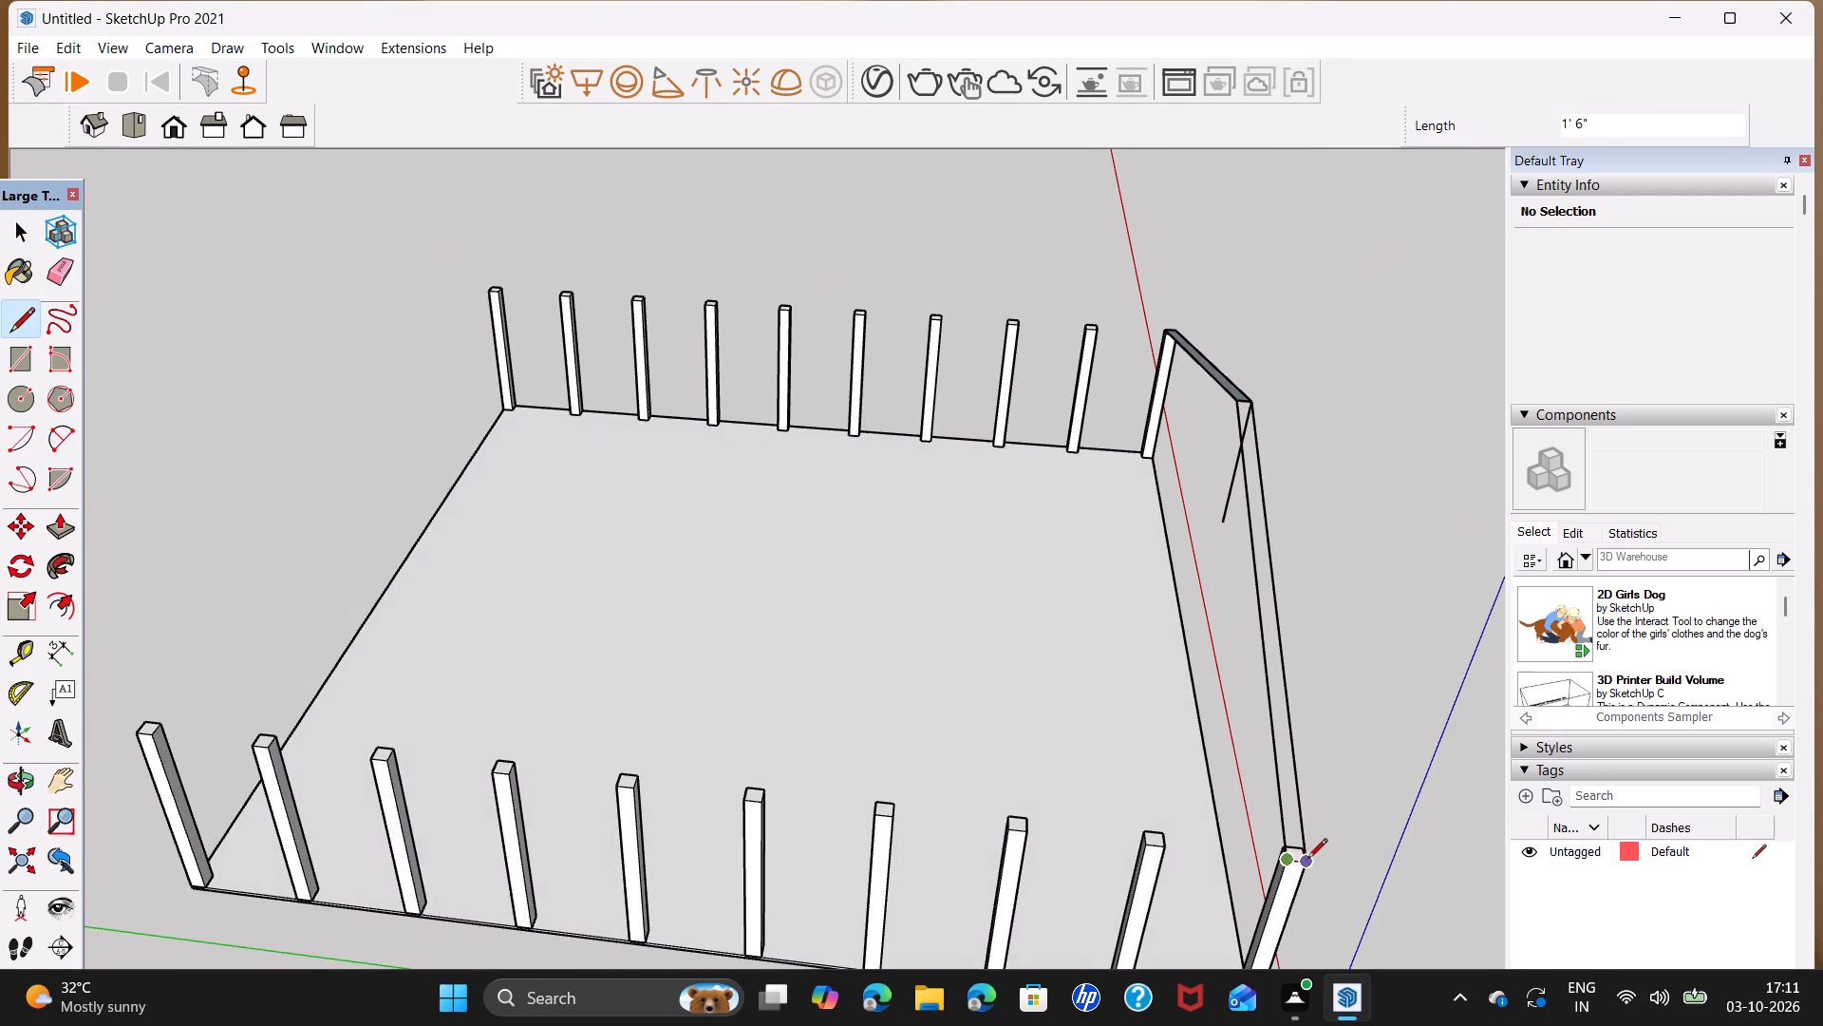
pyautogui.click(1307, 860)
pyautogui.press('space')
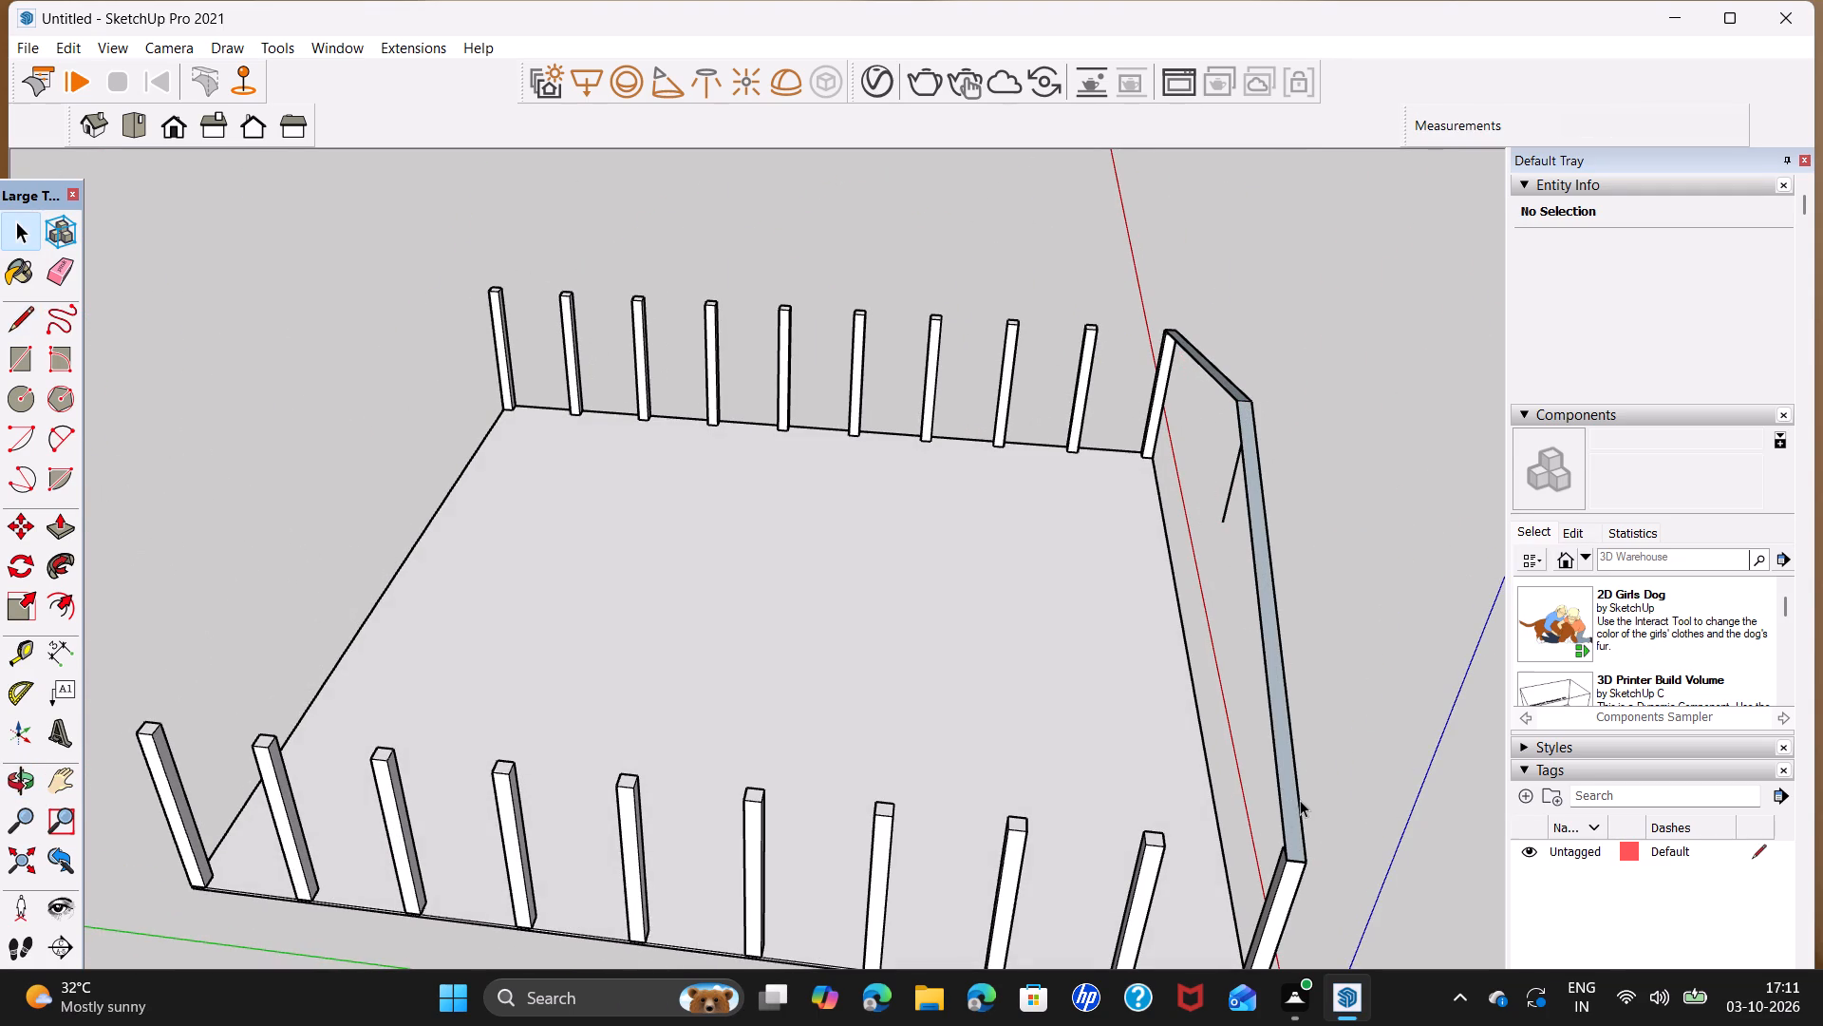
# Reverse the faces of both sloped strips between the front corner columns.
pyautogui.rightClick(1296, 808)
pyautogui.click(1401, 635)
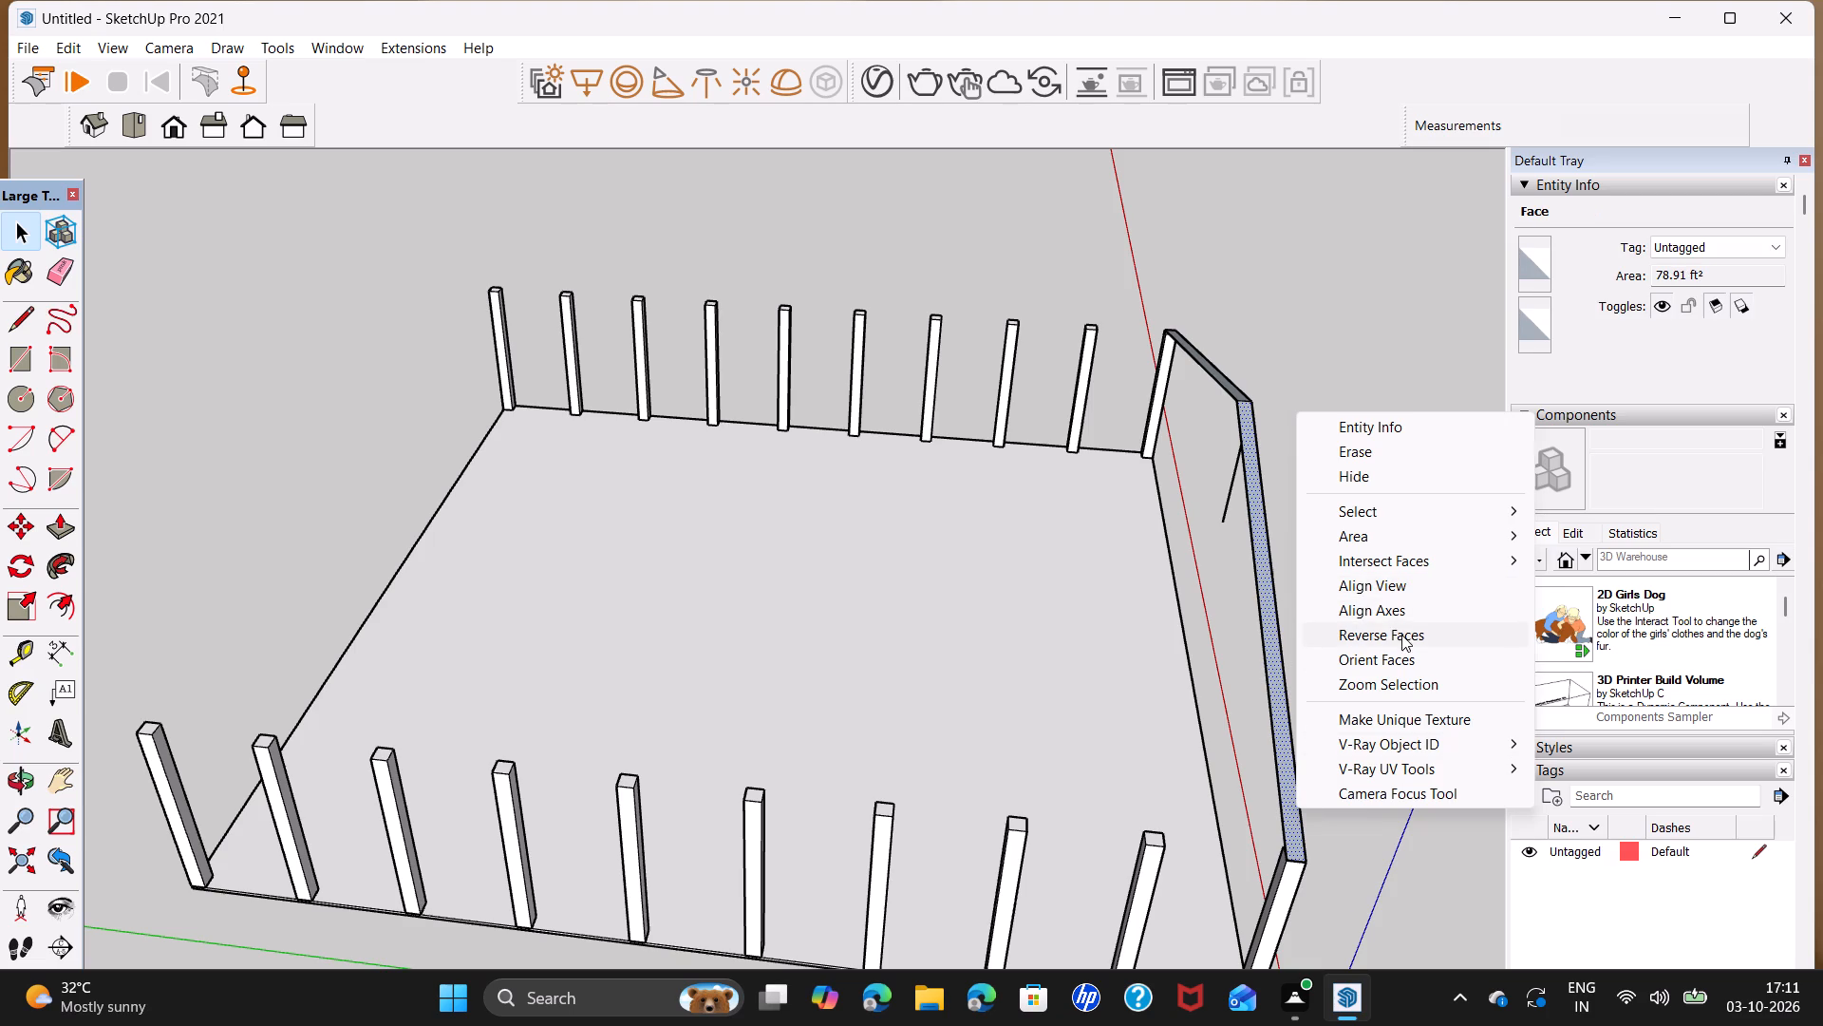
pyautogui.rightClick(1242, 396)
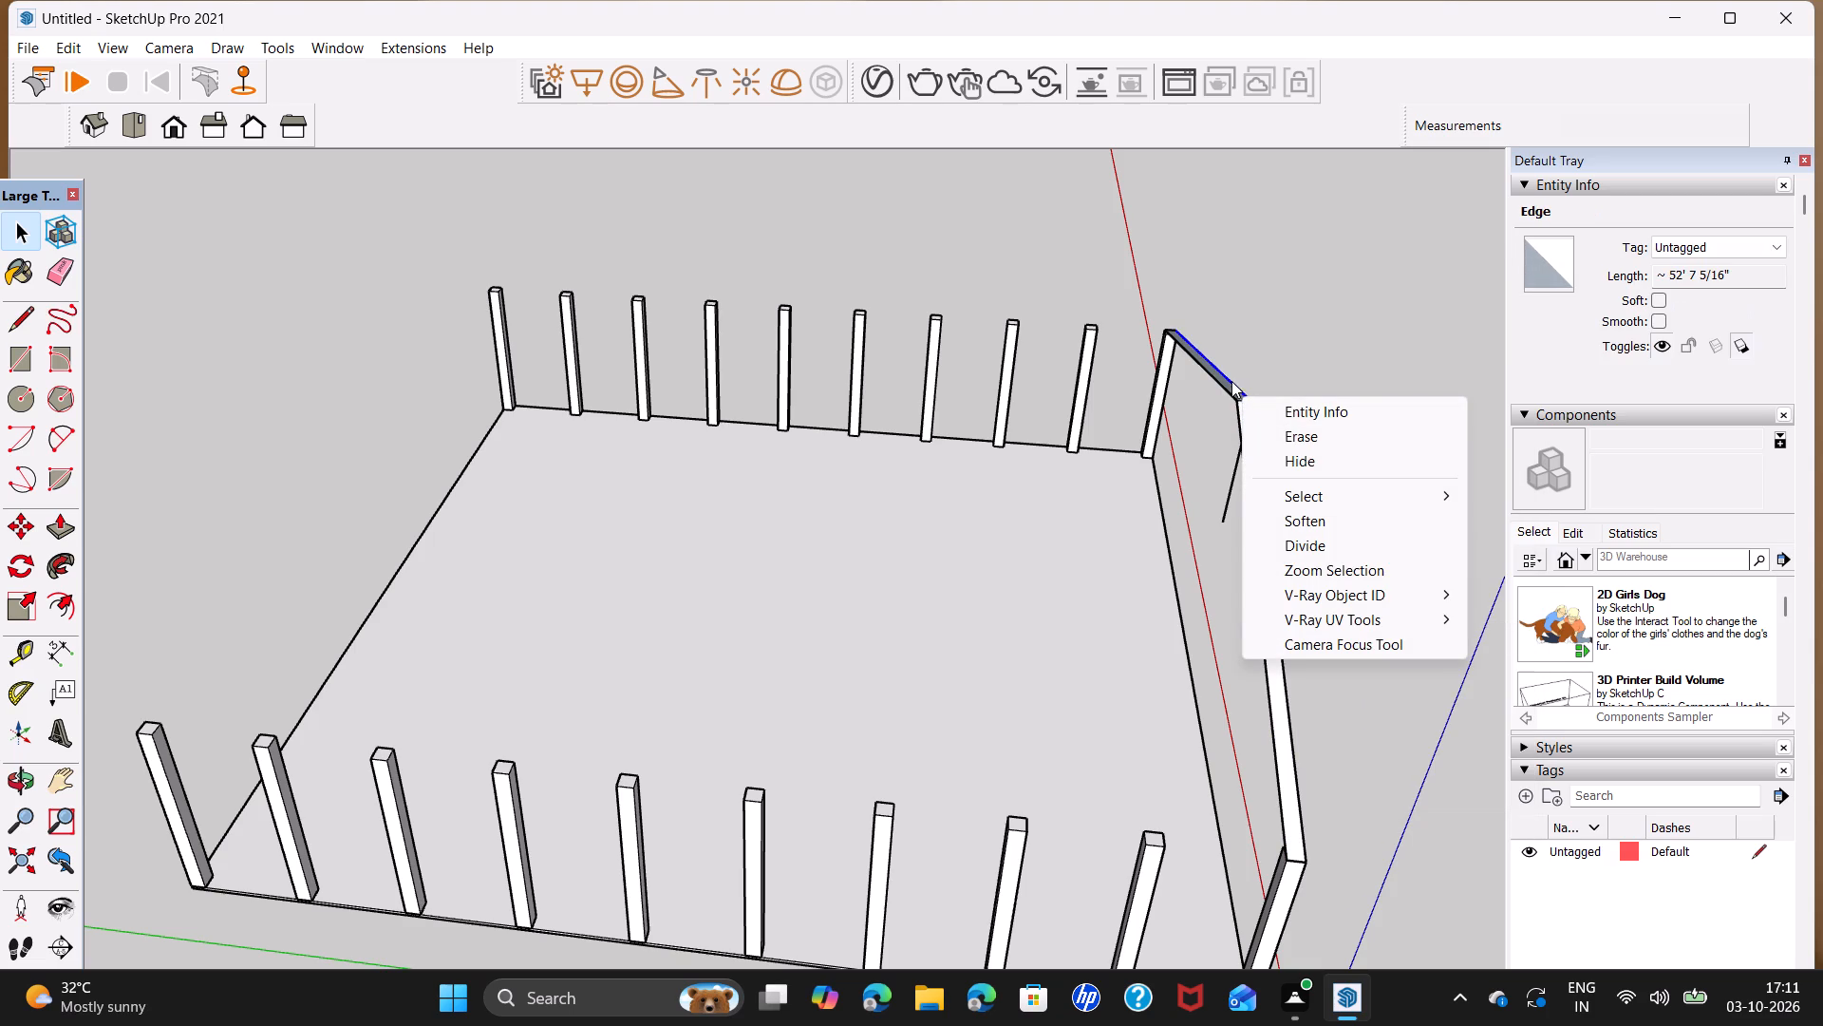
pyautogui.scroll(9, 1230, 380)
pyautogui.click(1325, 334)
pyautogui.scroll(3, 1225, 384)
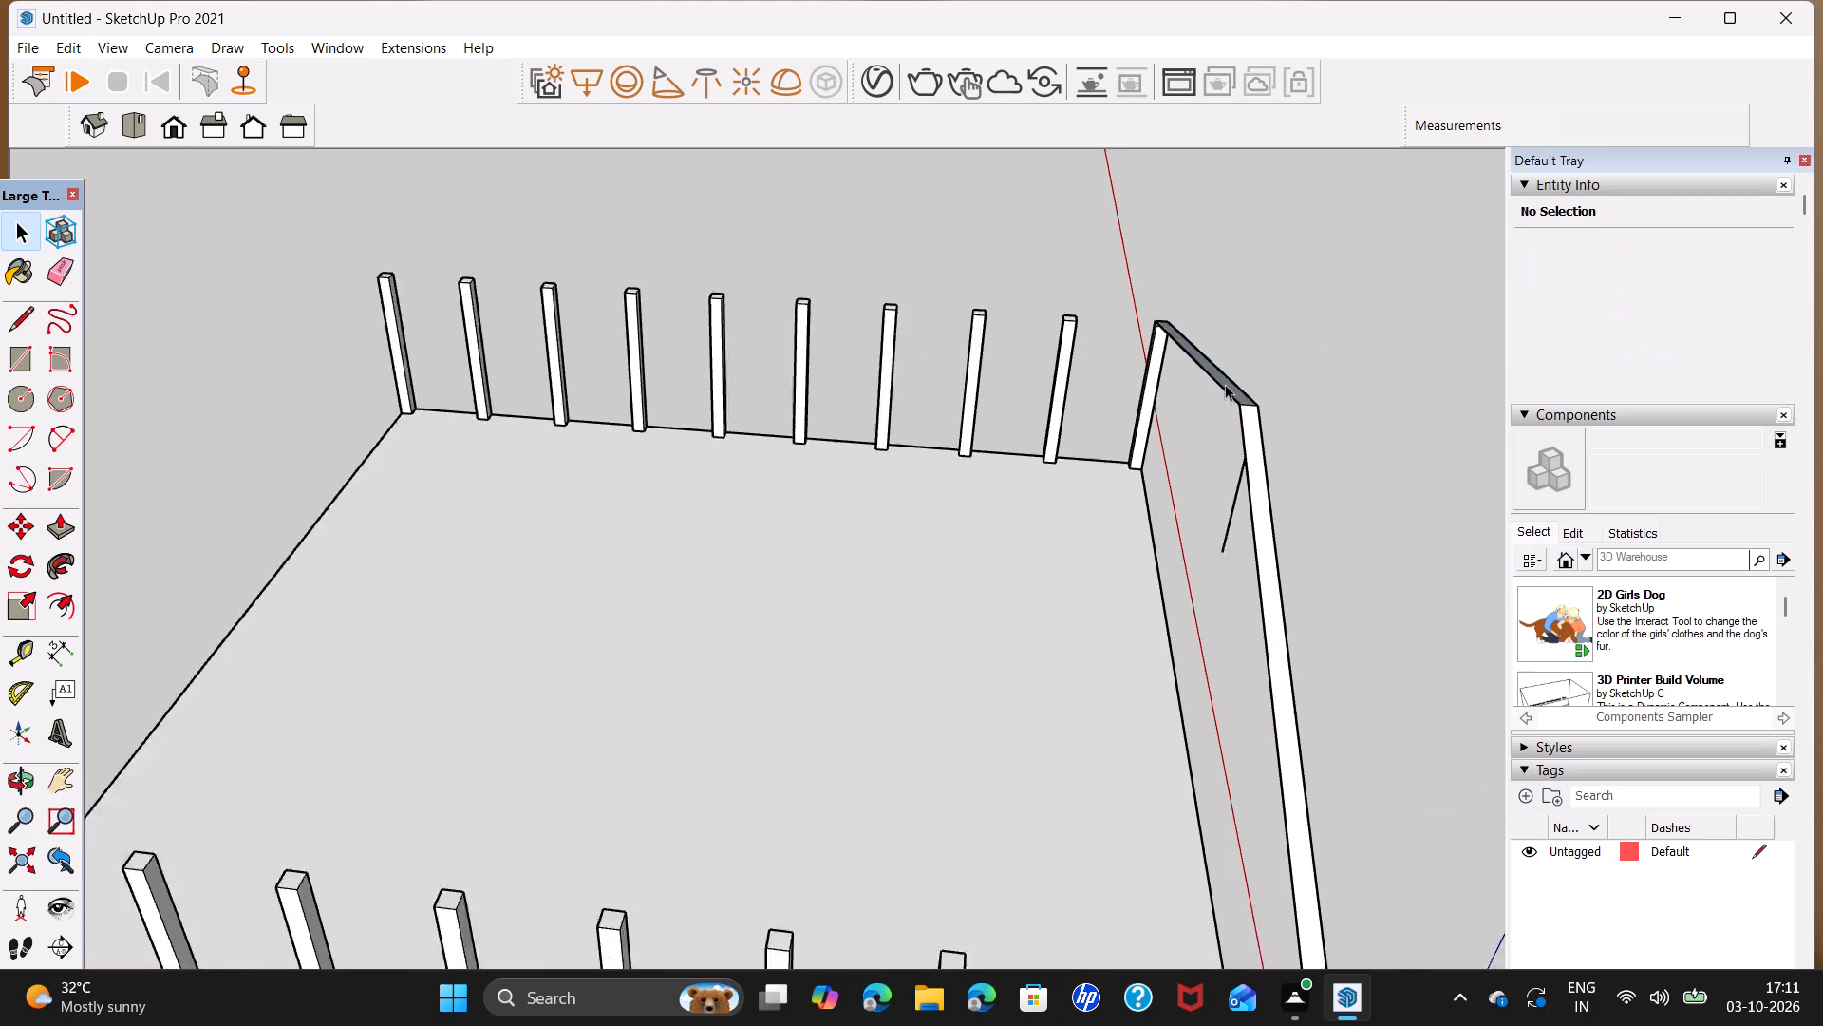
pyautogui.scroll(3, 1225, 384)
pyautogui.rightClick(1250, 408)
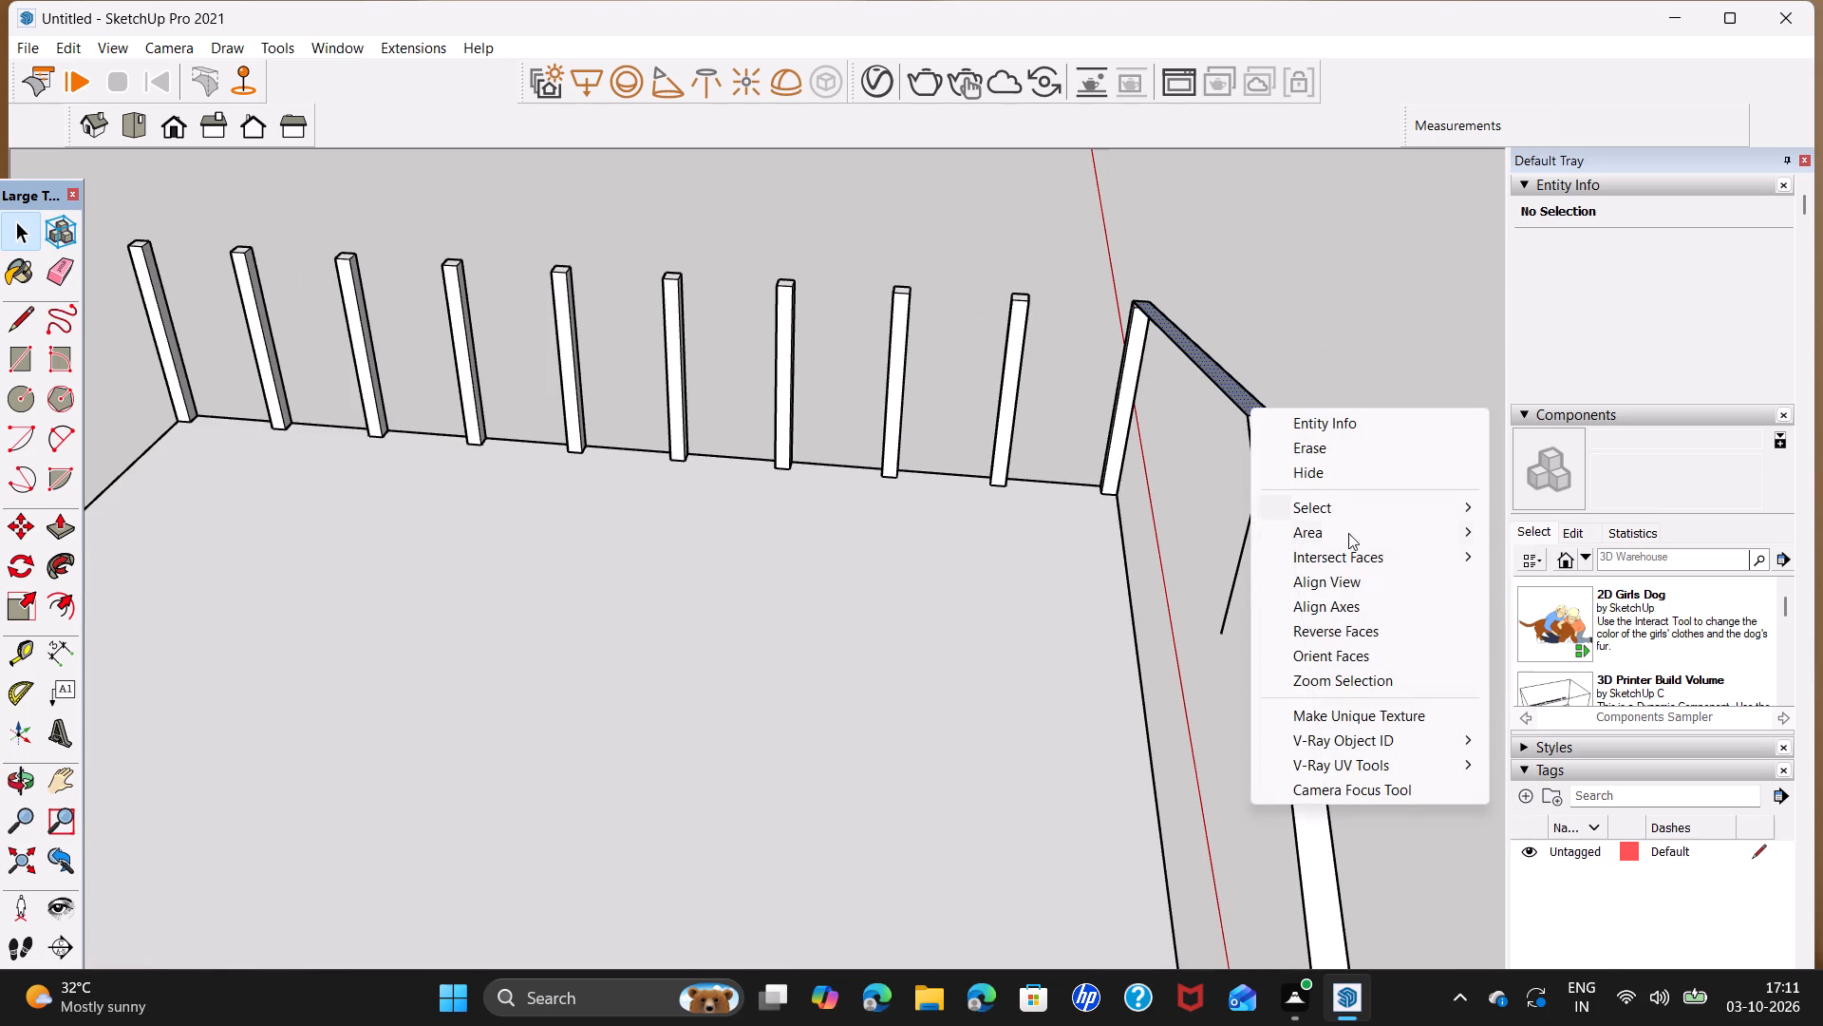
pyautogui.click(1380, 624)
# Delete the 15' vertical line beneath the peak of the sloped strips.
pyautogui.scroll(-3, 1226, 428)
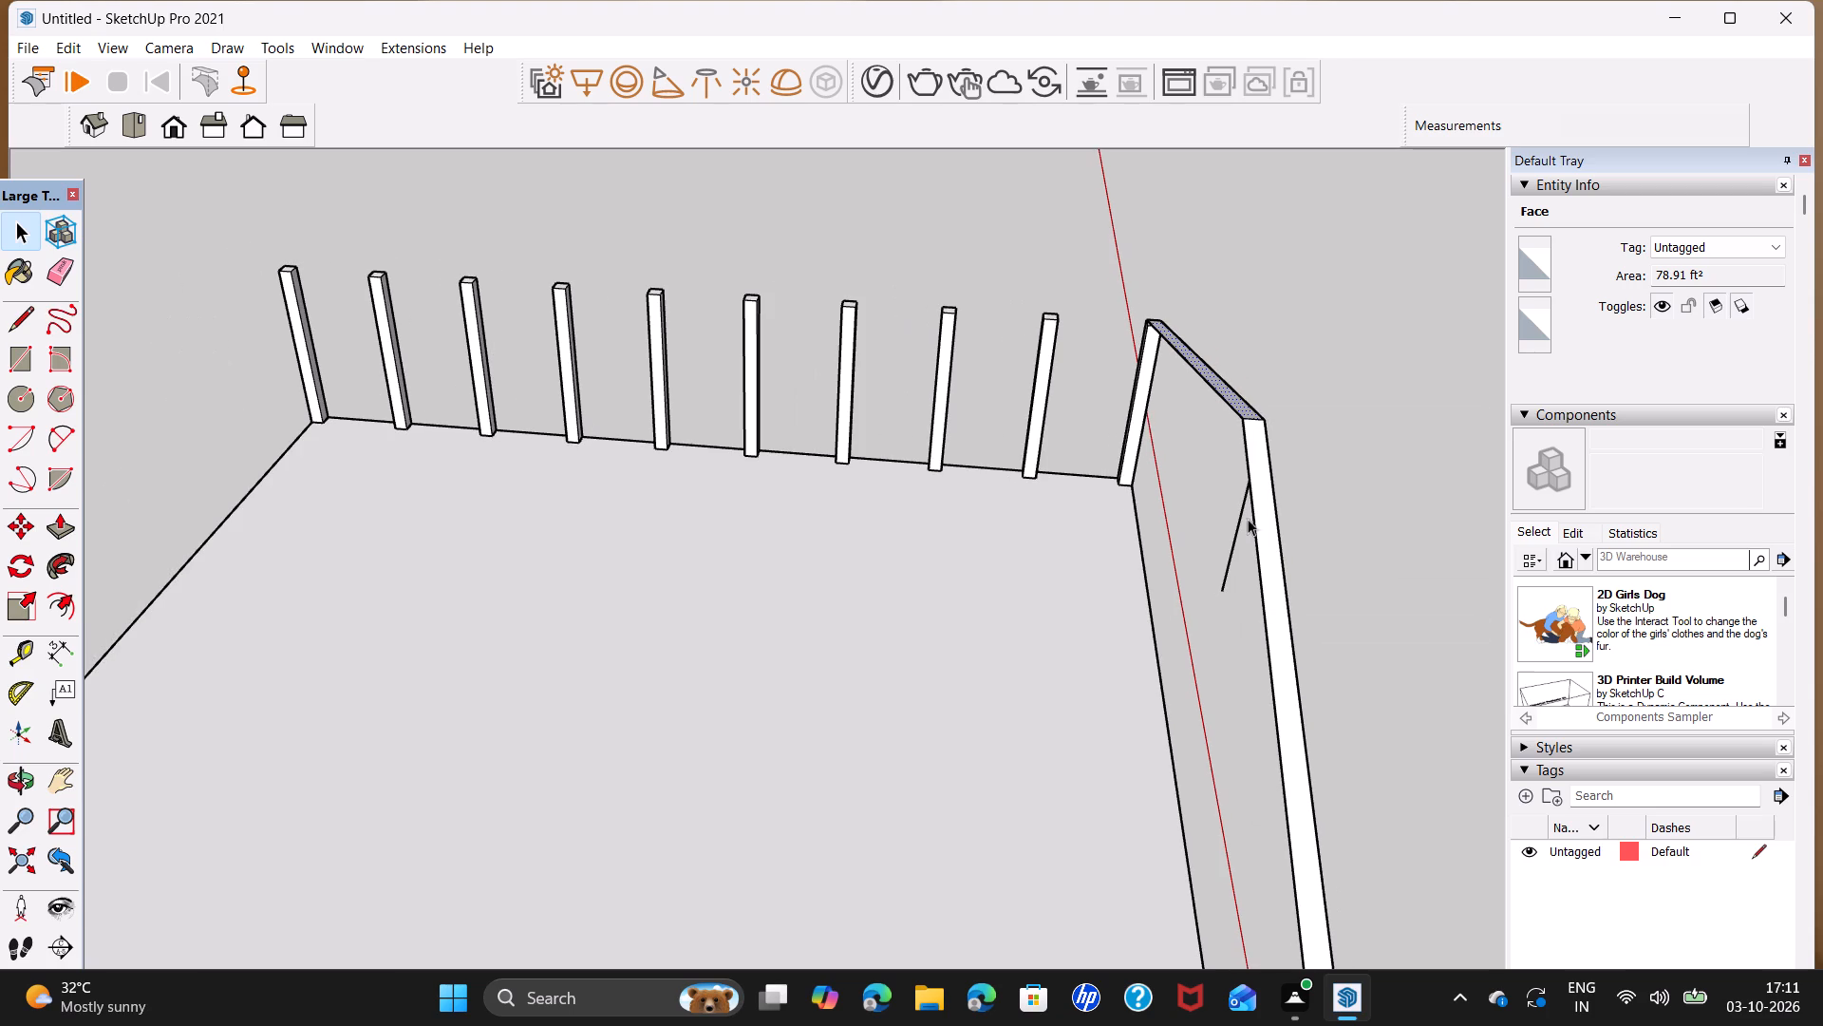
pyautogui.click(1232, 546)
pyautogui.press('Delete')
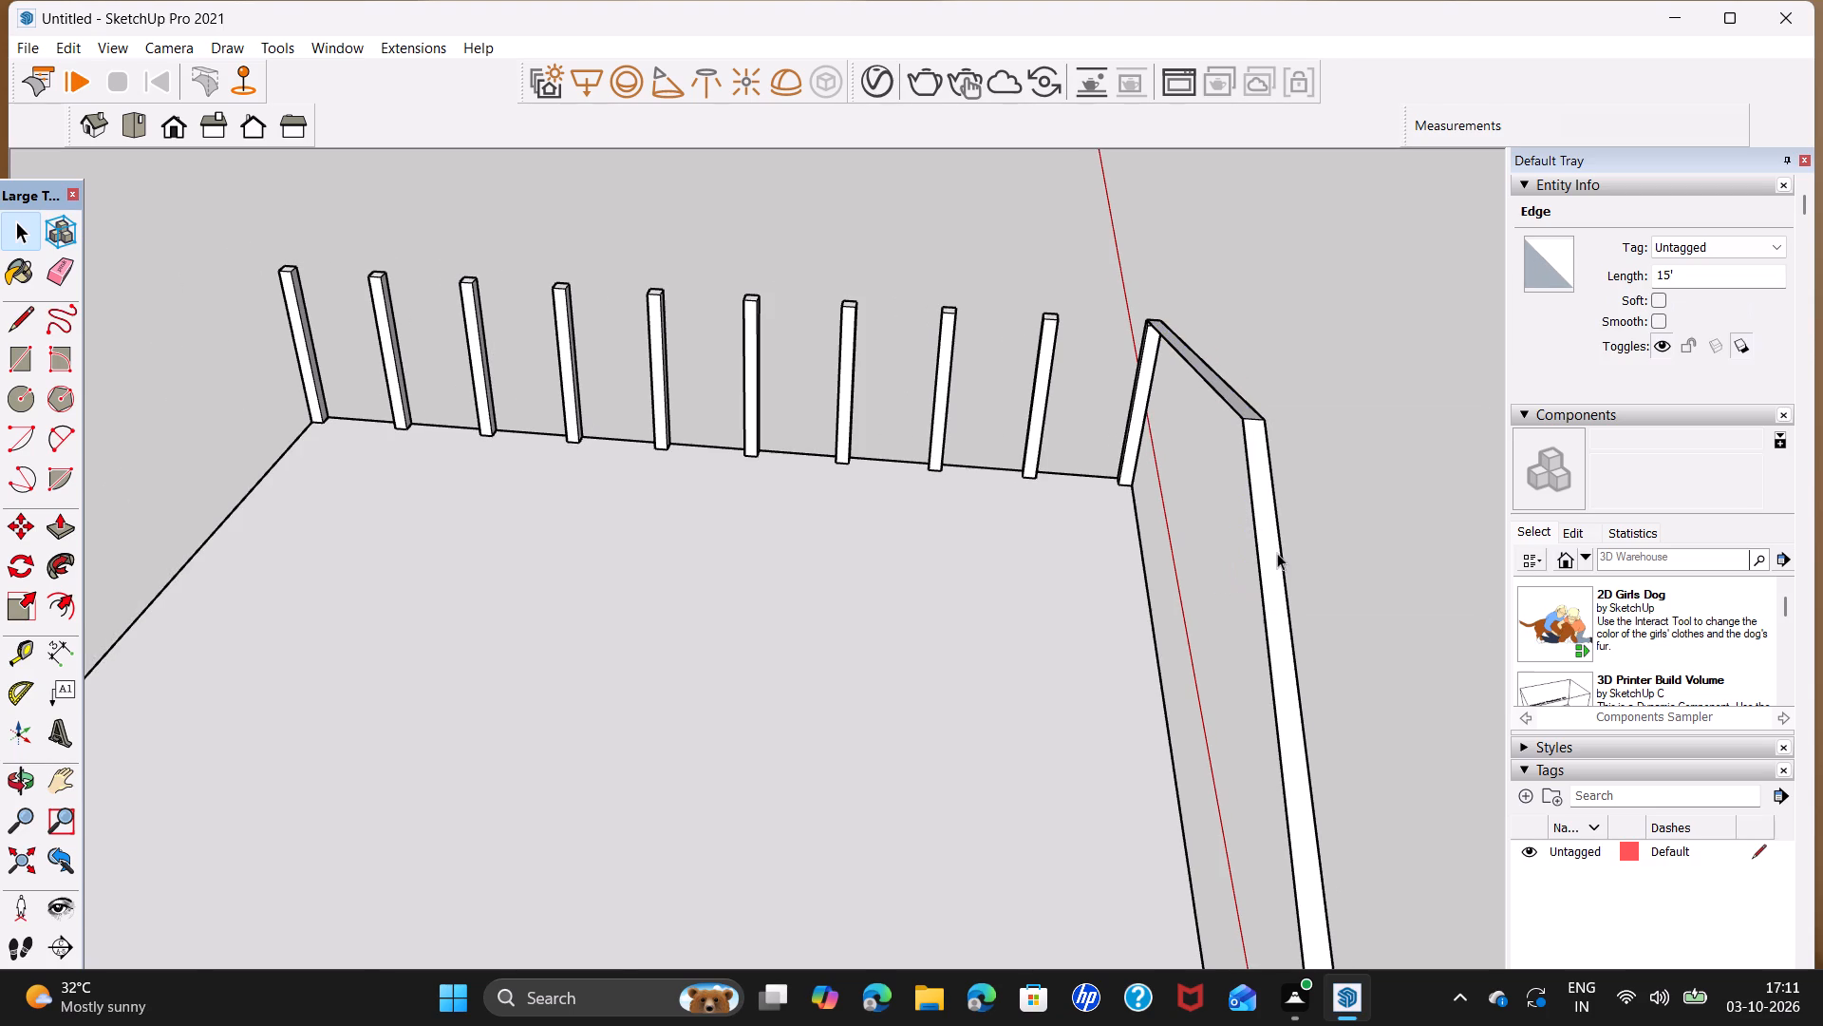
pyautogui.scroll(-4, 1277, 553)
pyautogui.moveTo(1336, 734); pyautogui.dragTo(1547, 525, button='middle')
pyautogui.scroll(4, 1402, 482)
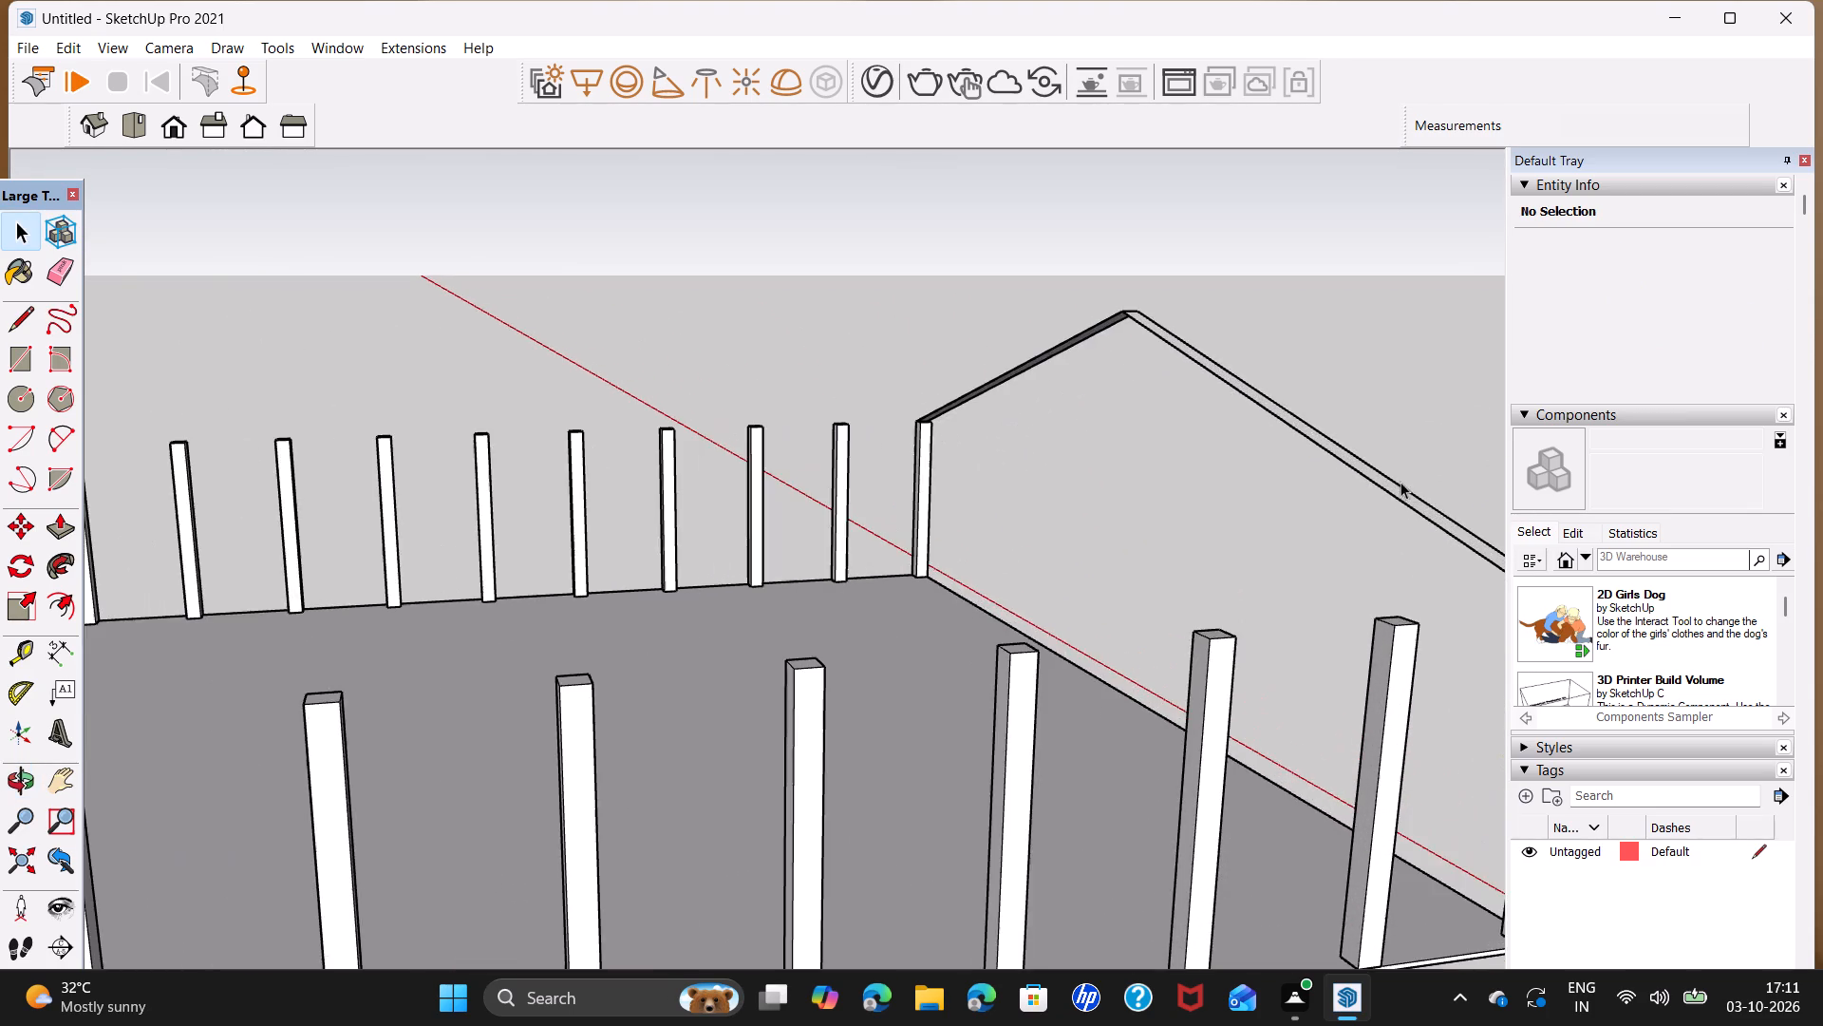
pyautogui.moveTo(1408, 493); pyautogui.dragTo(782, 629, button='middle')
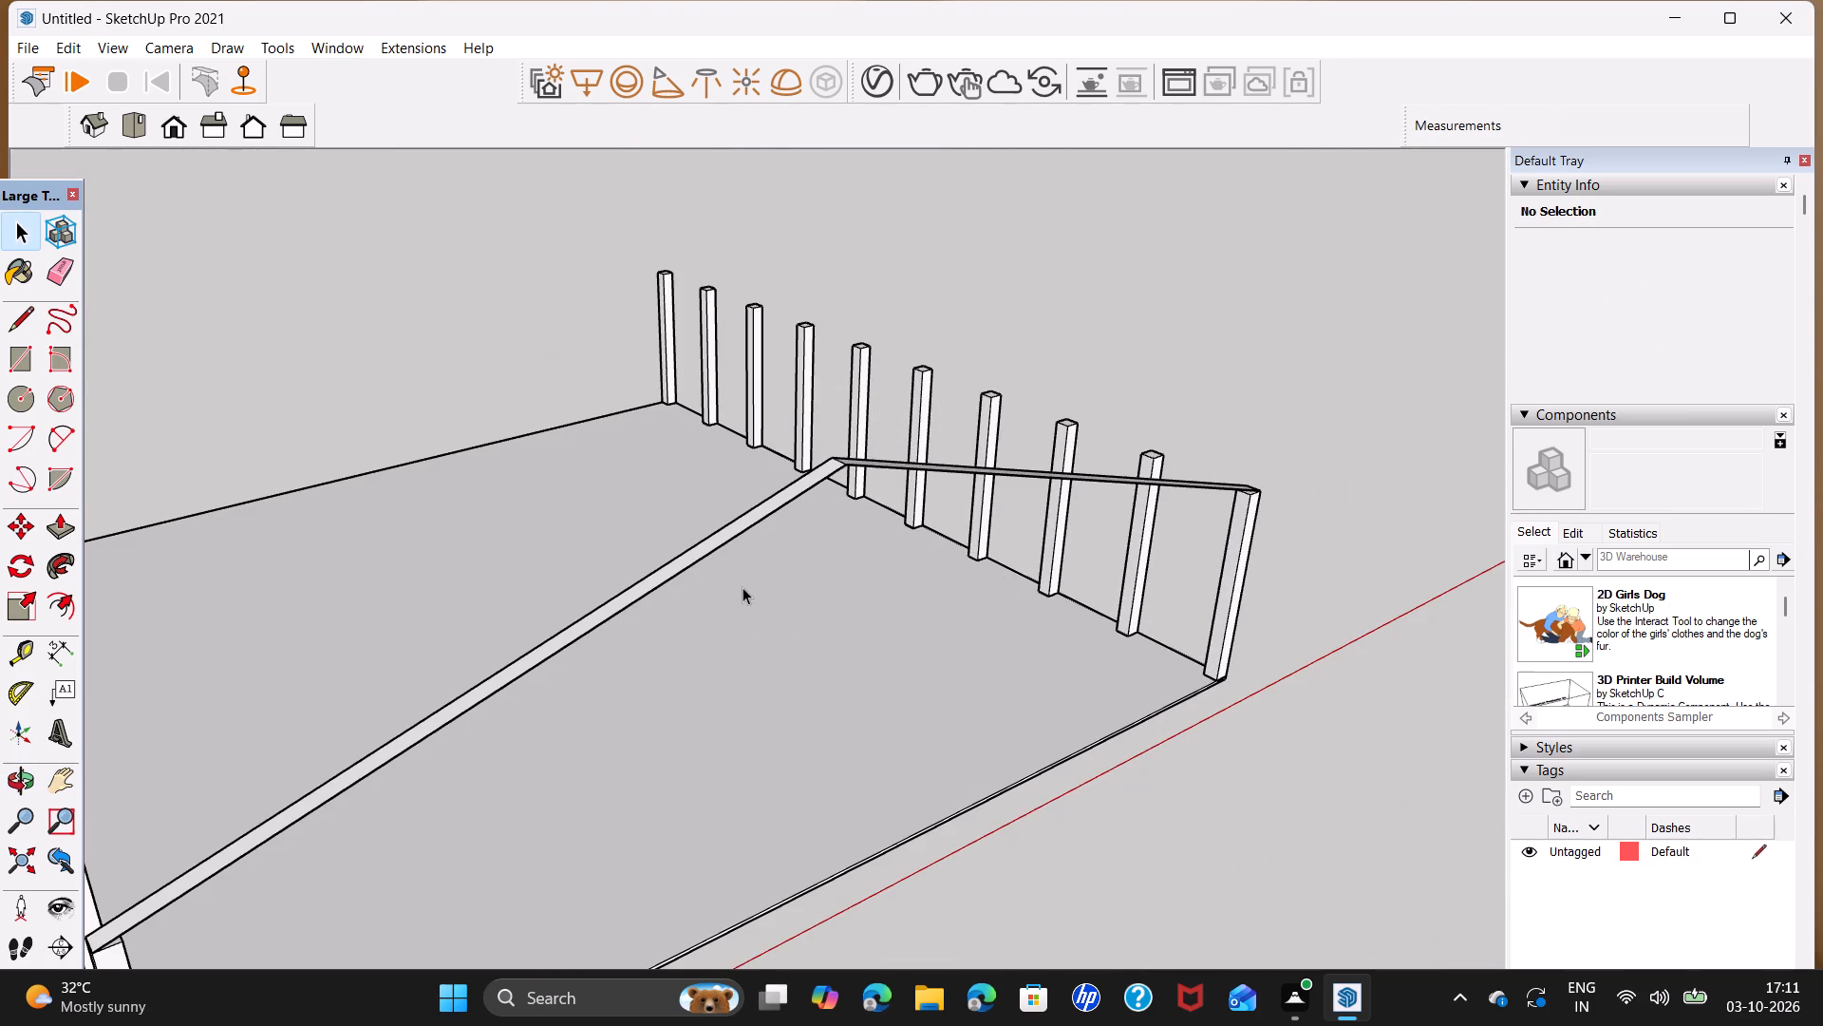
# Push/Pull both sloped strips of the front roof frame to a thickness of 1'6".
pyautogui.press('p')
pyautogui.click(739, 530)
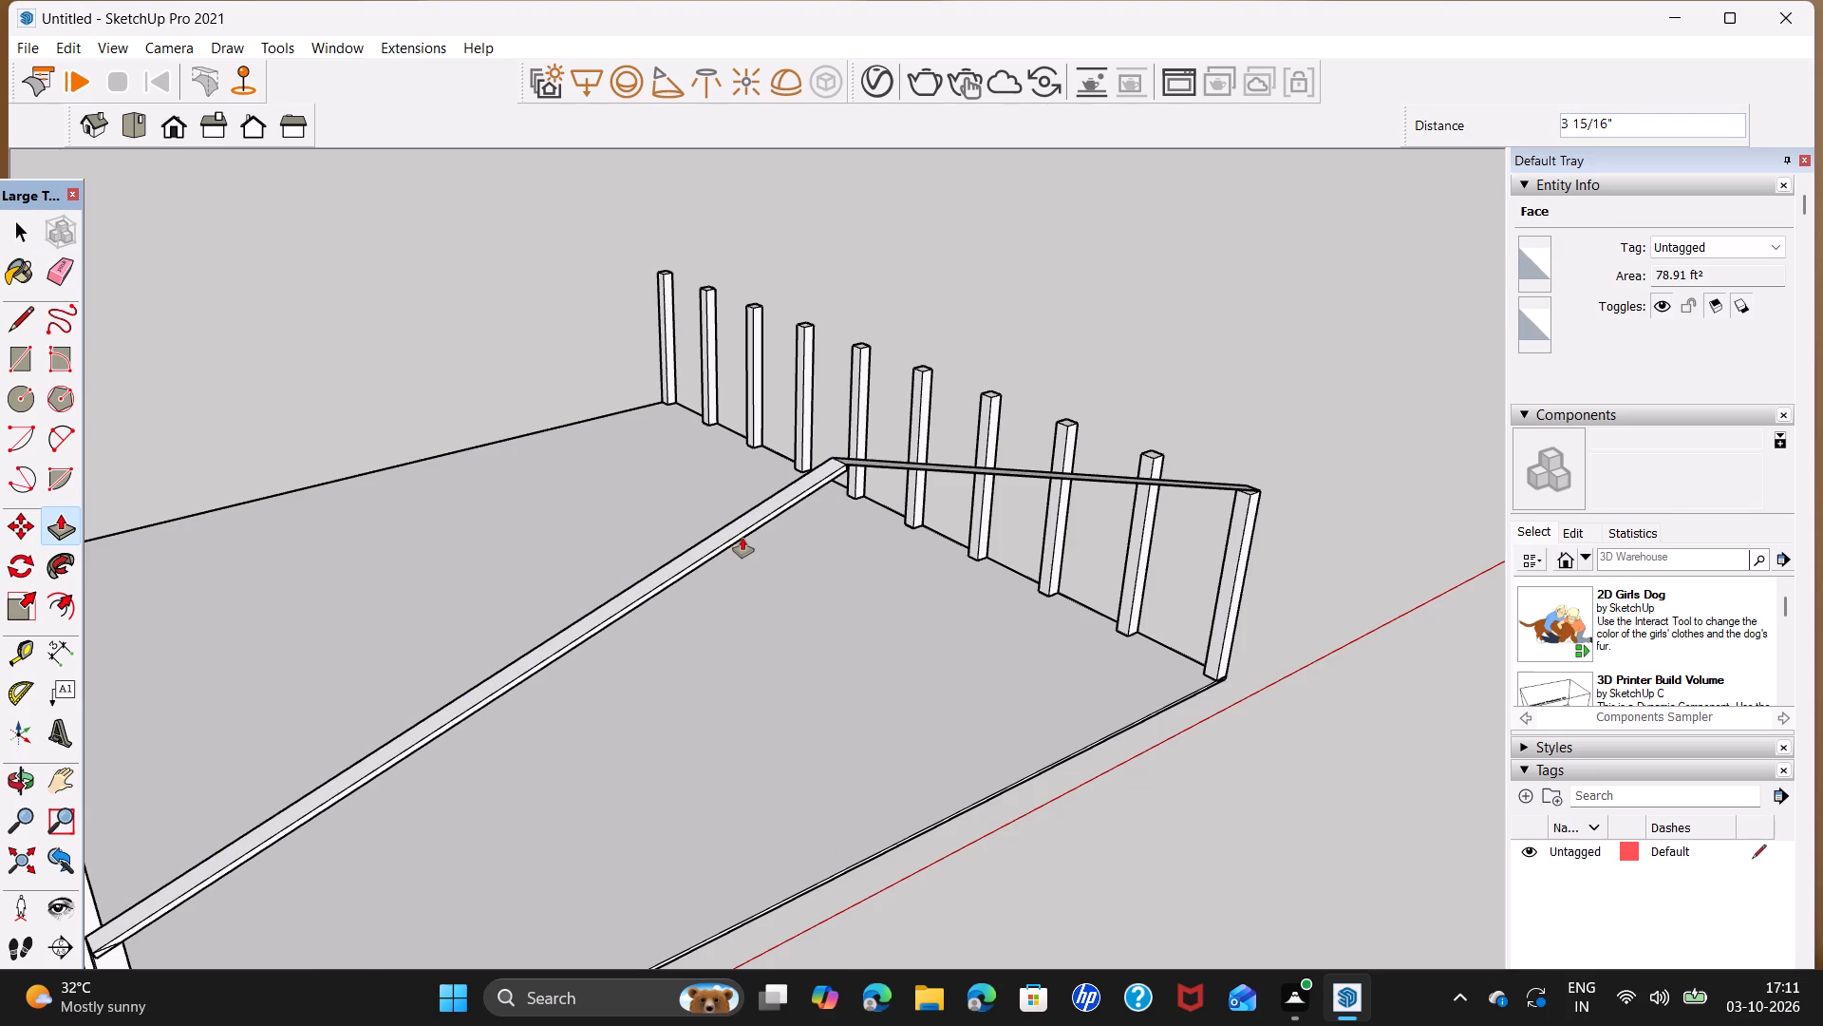
pyautogui.write("1'6")
pyautogui.press('Return')
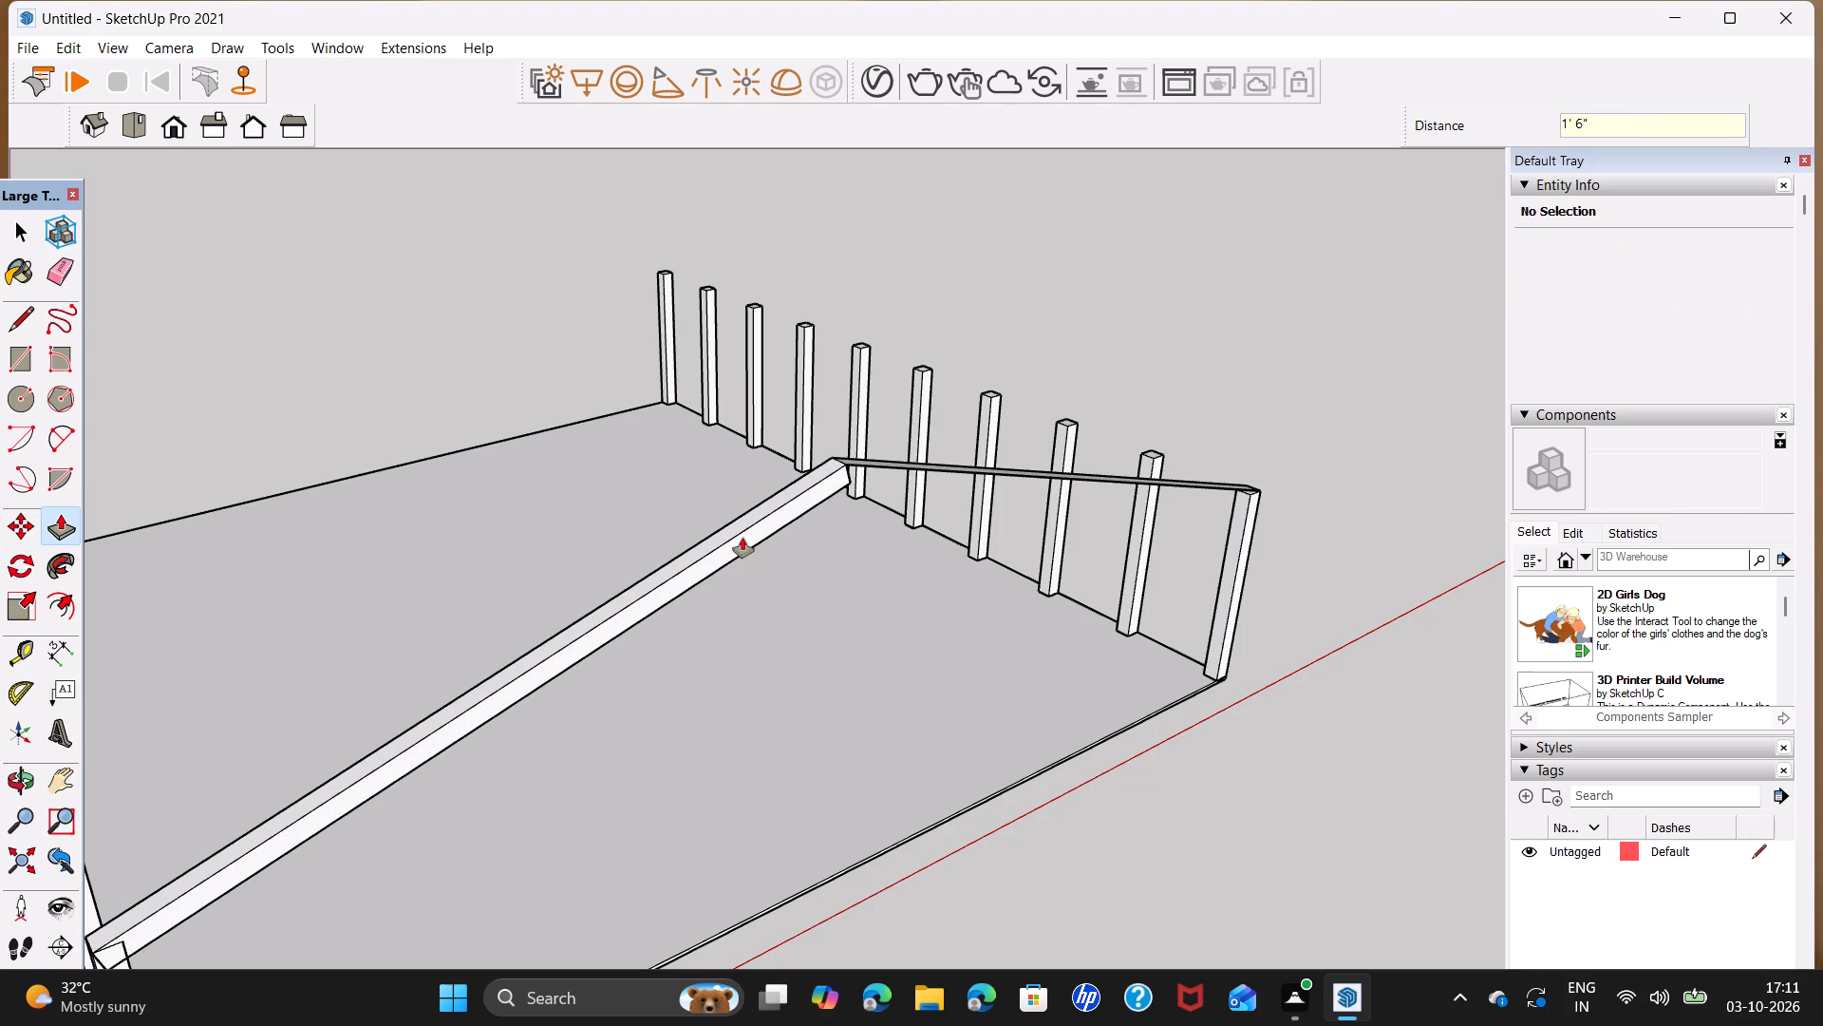
pyautogui.doubleClick(936, 465)
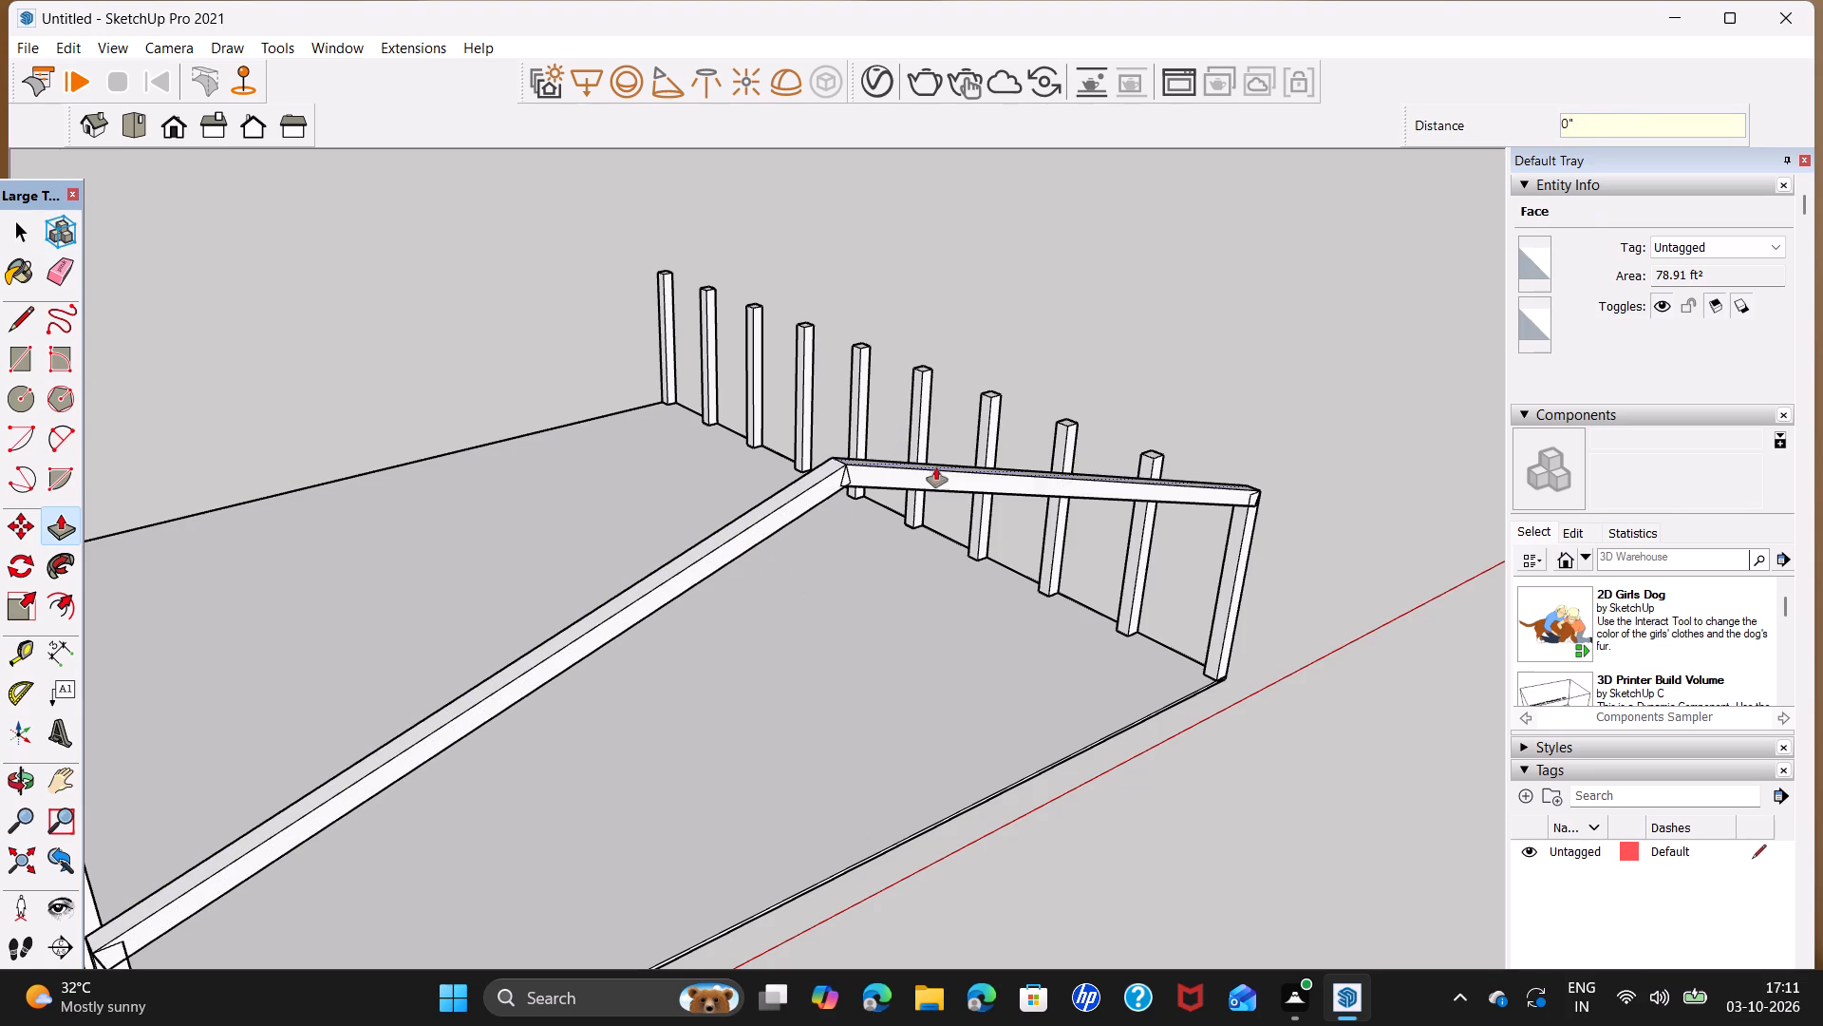
# Select all the connected geometry of the two extruded rafters and make it a group.
pyautogui.press('space')
pyautogui.tripleClick(830, 490)
pyautogui.rightClick(828, 488)
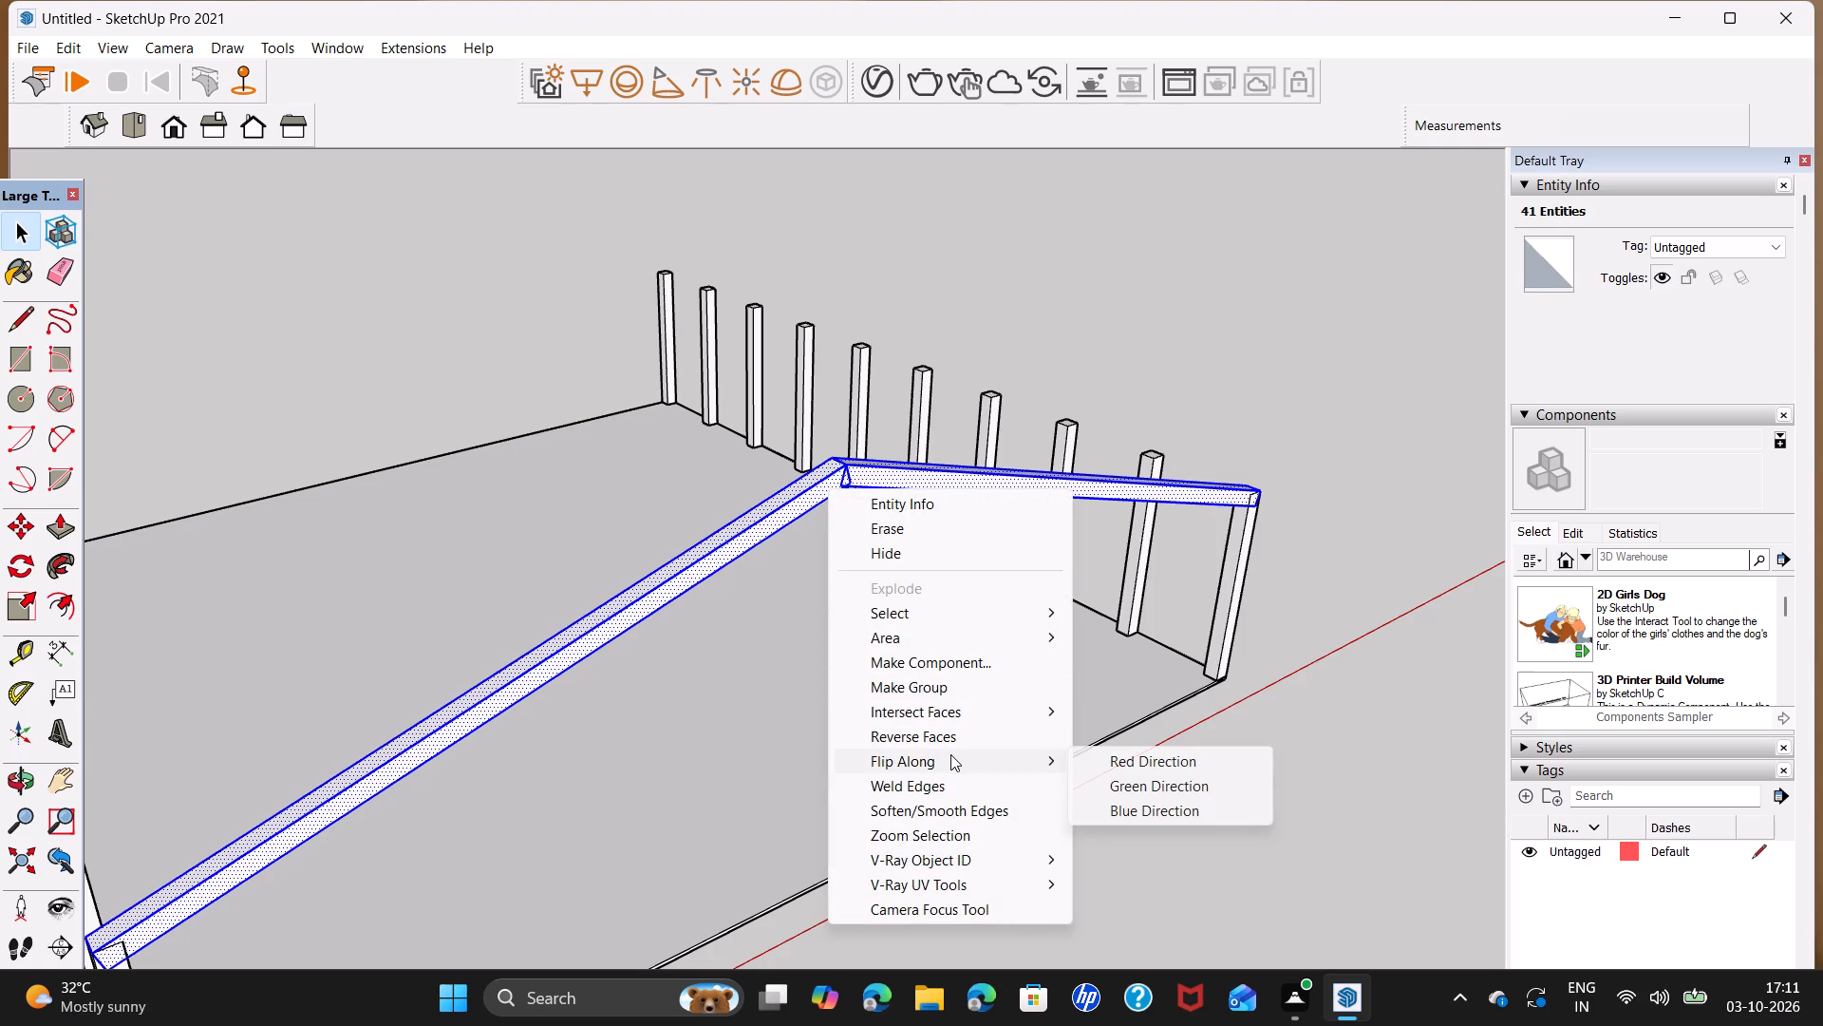
pyautogui.click(947, 691)
# Copy the grouped roof frame along the green axis at 11' spacing onto the second and third column pairs.
pyautogui.scroll(-4, 611, 650)
pyautogui.moveTo(603, 655); pyautogui.dragTo(1098, 554, button='middle')
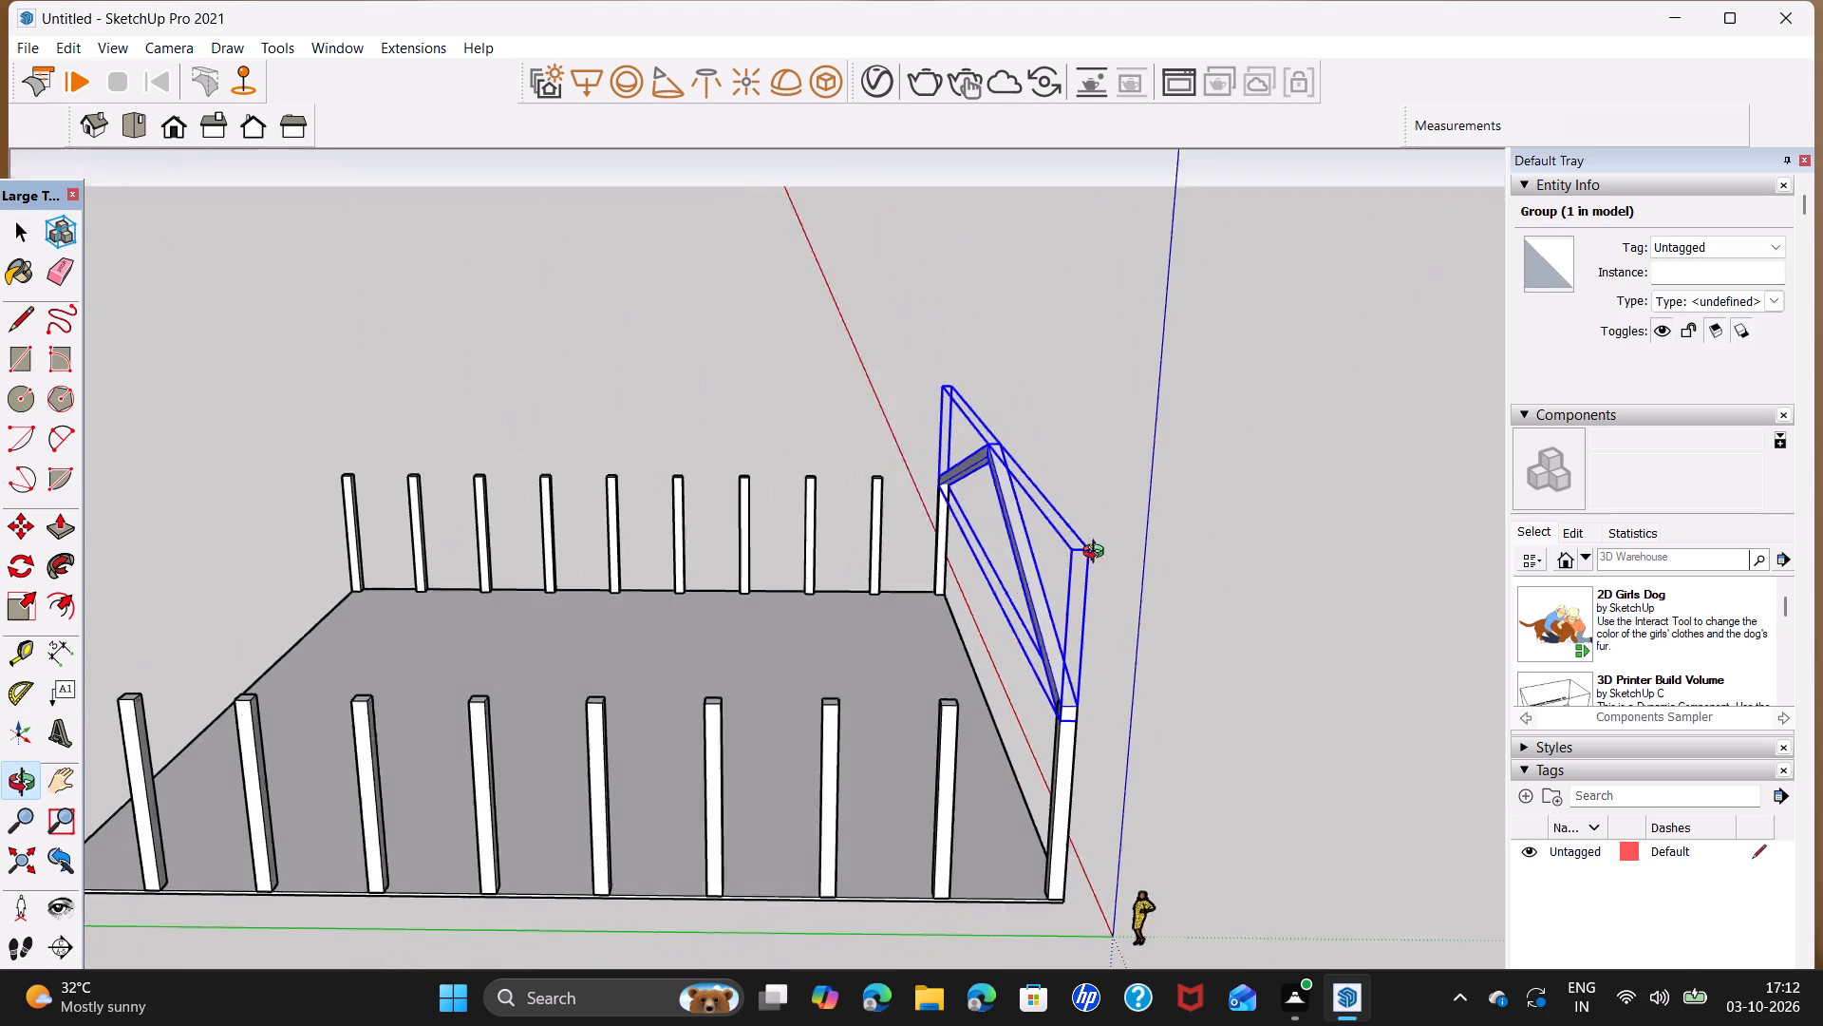
pyautogui.moveTo(1098, 554); pyautogui.dragTo(1111, 549, button='middle')
pyautogui.press('space')
pyautogui.scroll(9, 1093, 705)
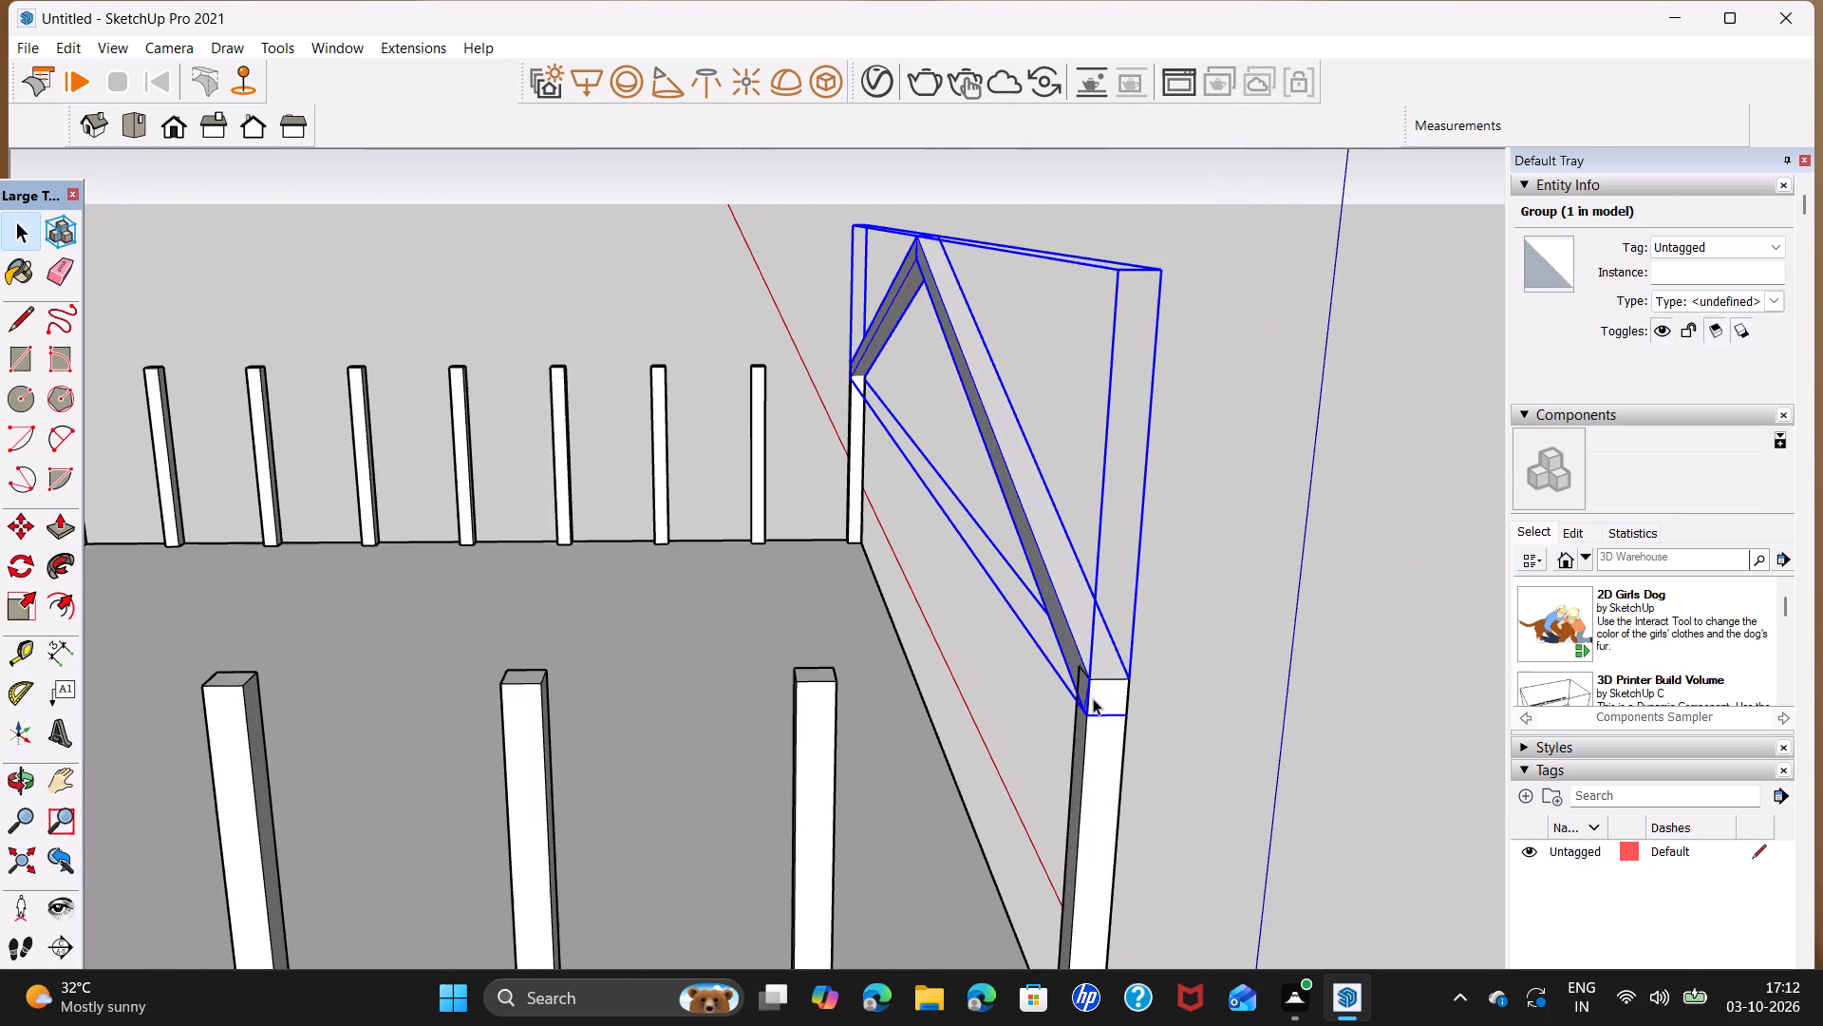
pyautogui.press('m')
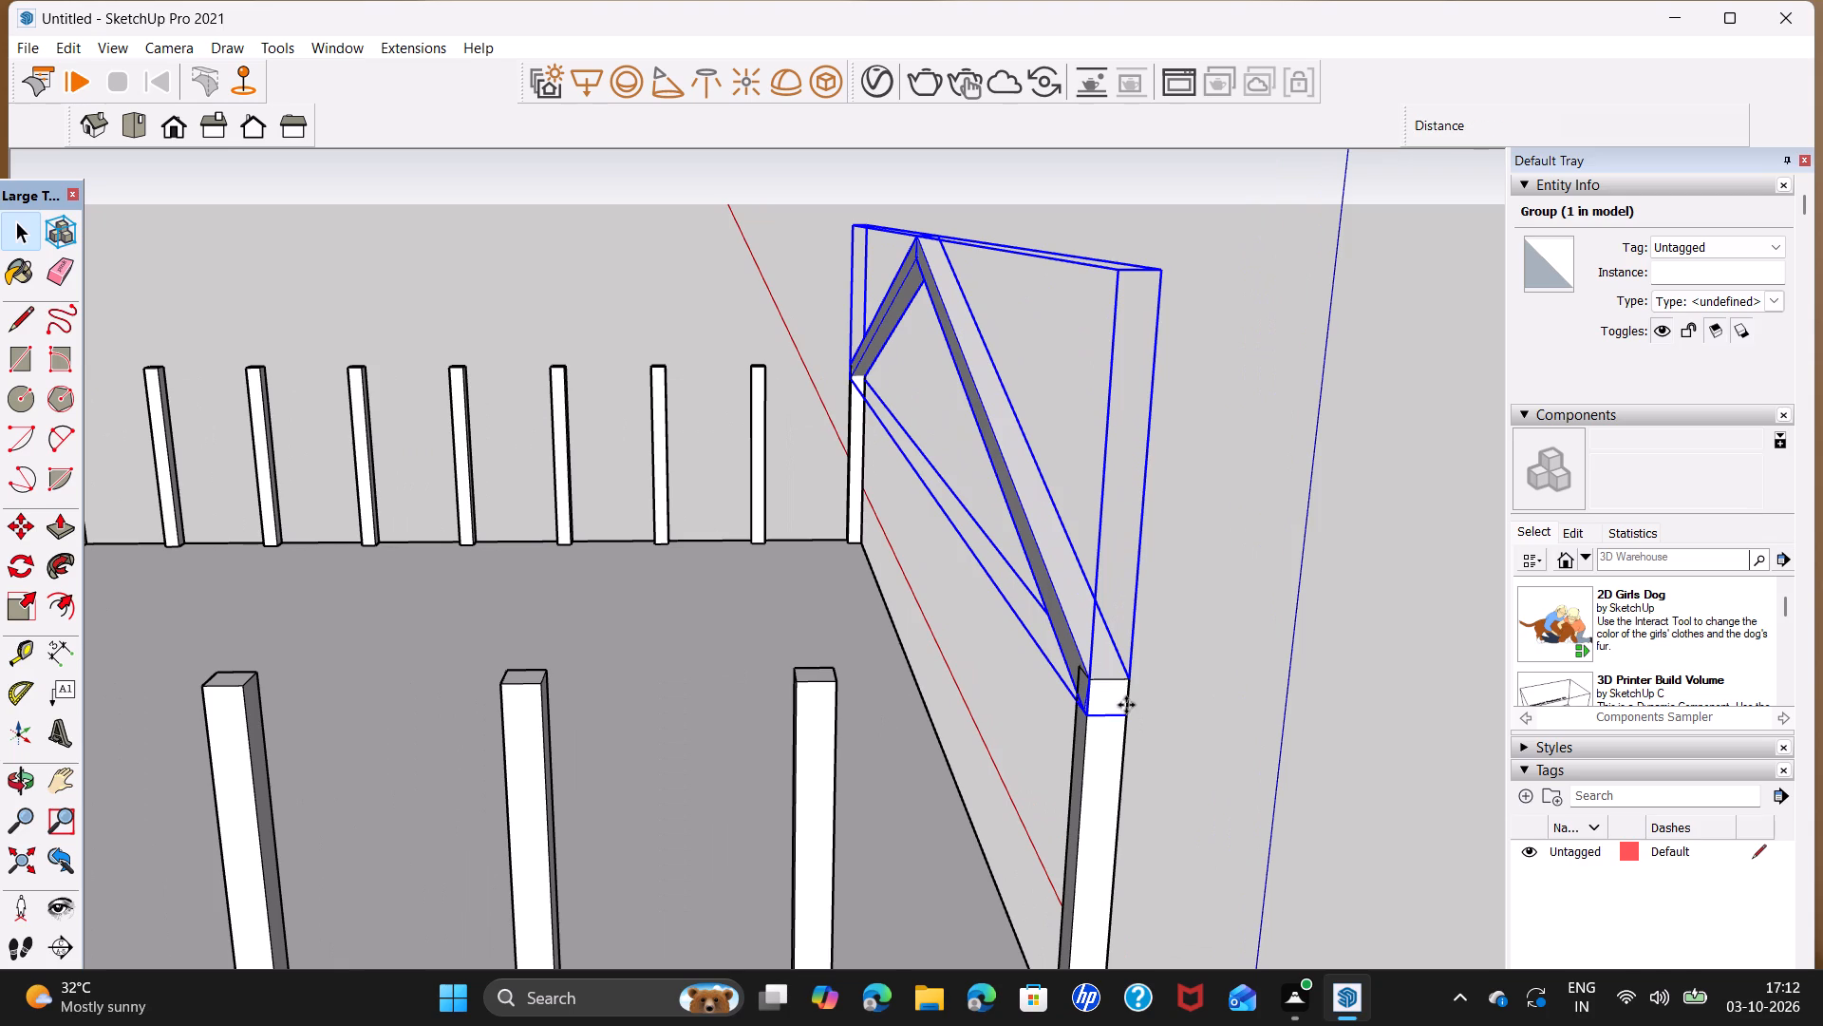
pyautogui.click(1087, 682)
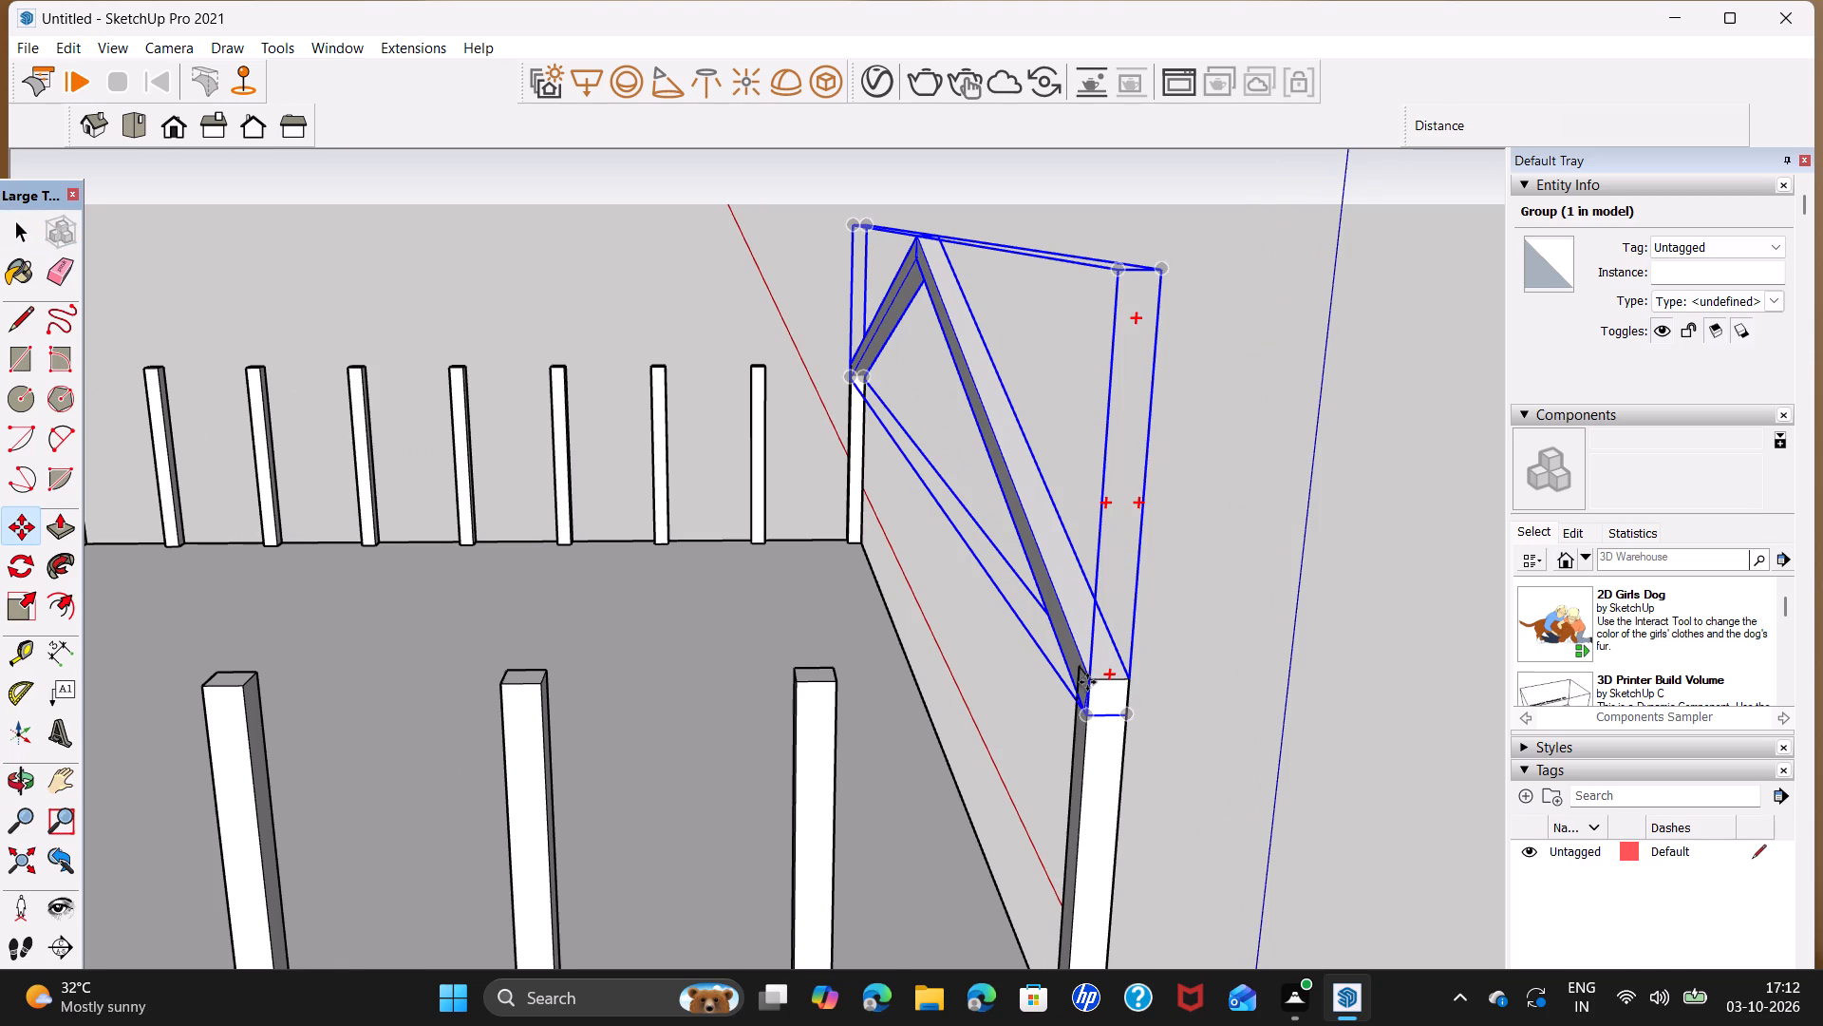
pyautogui.click(792, 678)
pyautogui.click(792, 678)
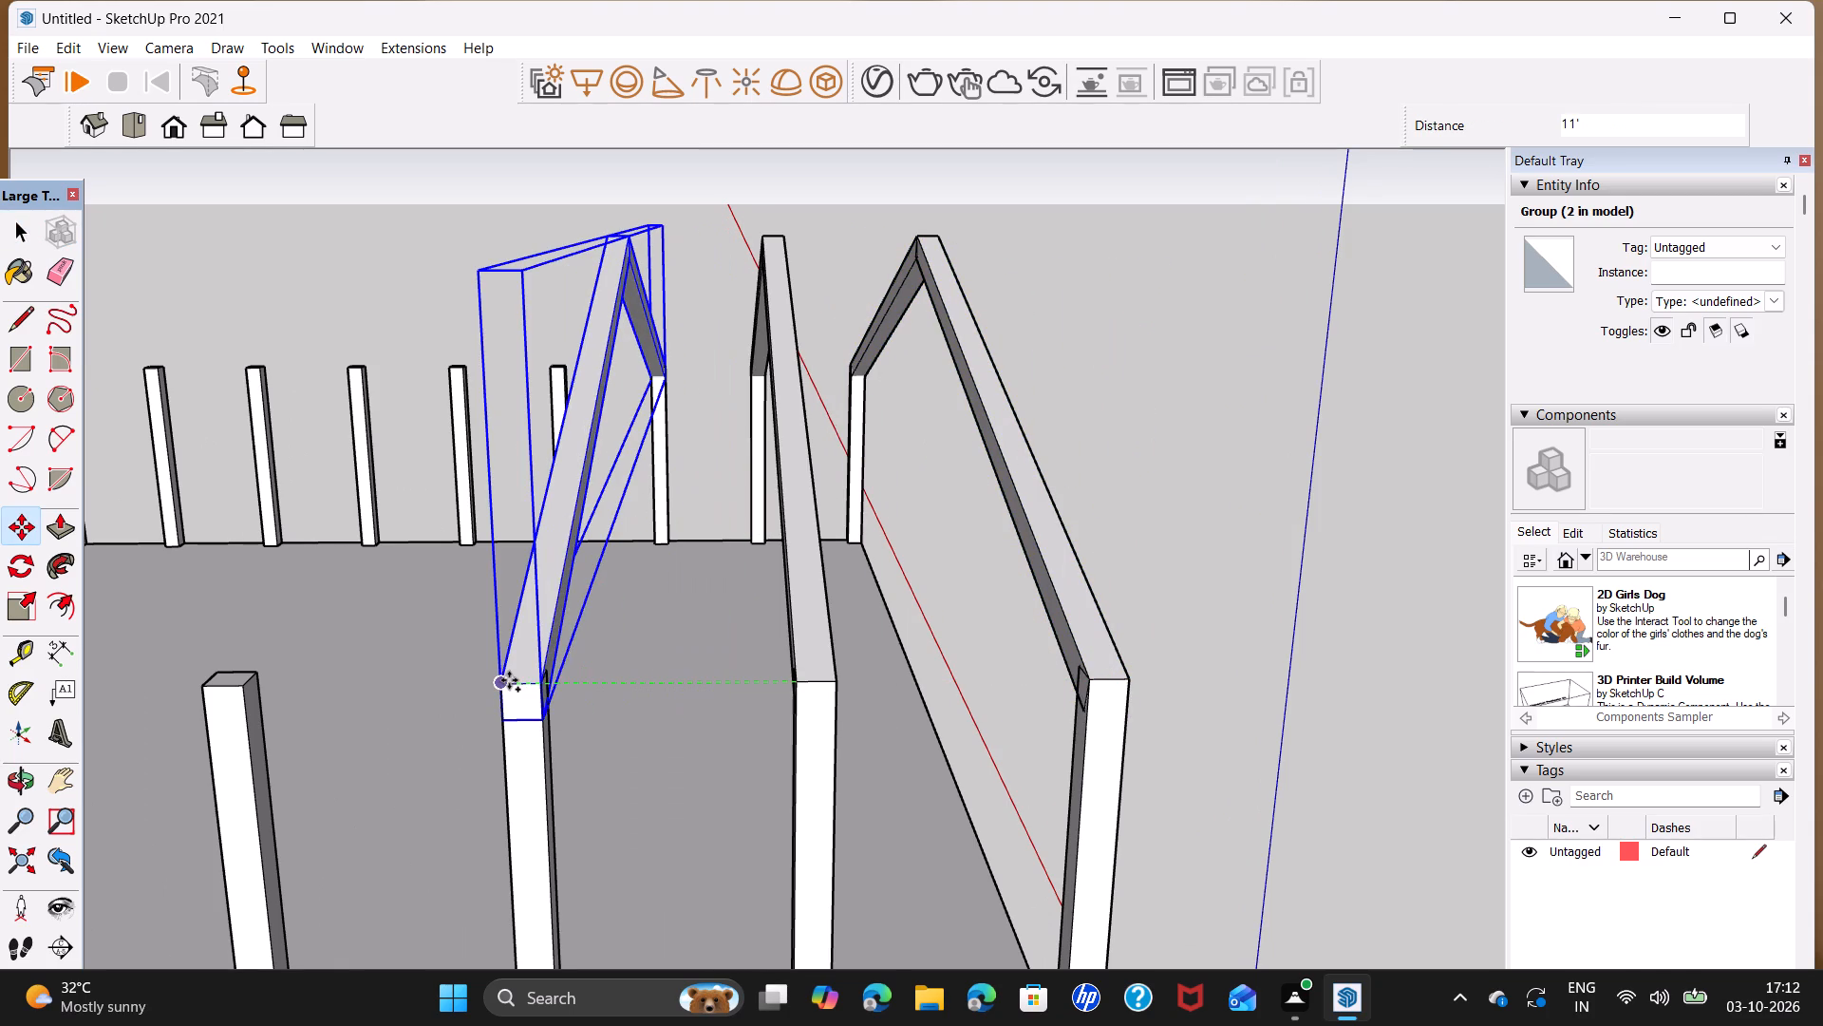
pyautogui.click(509, 680)
# Copy the roof frame at 11' spacing onto the fourth, fifth and sixth column pairs.
pyautogui.moveTo(507, 680); pyautogui.dragTo(644, 680, button='middle')
pyautogui.moveTo(557, 702); pyautogui.dragTo(650, 674, button='middle')
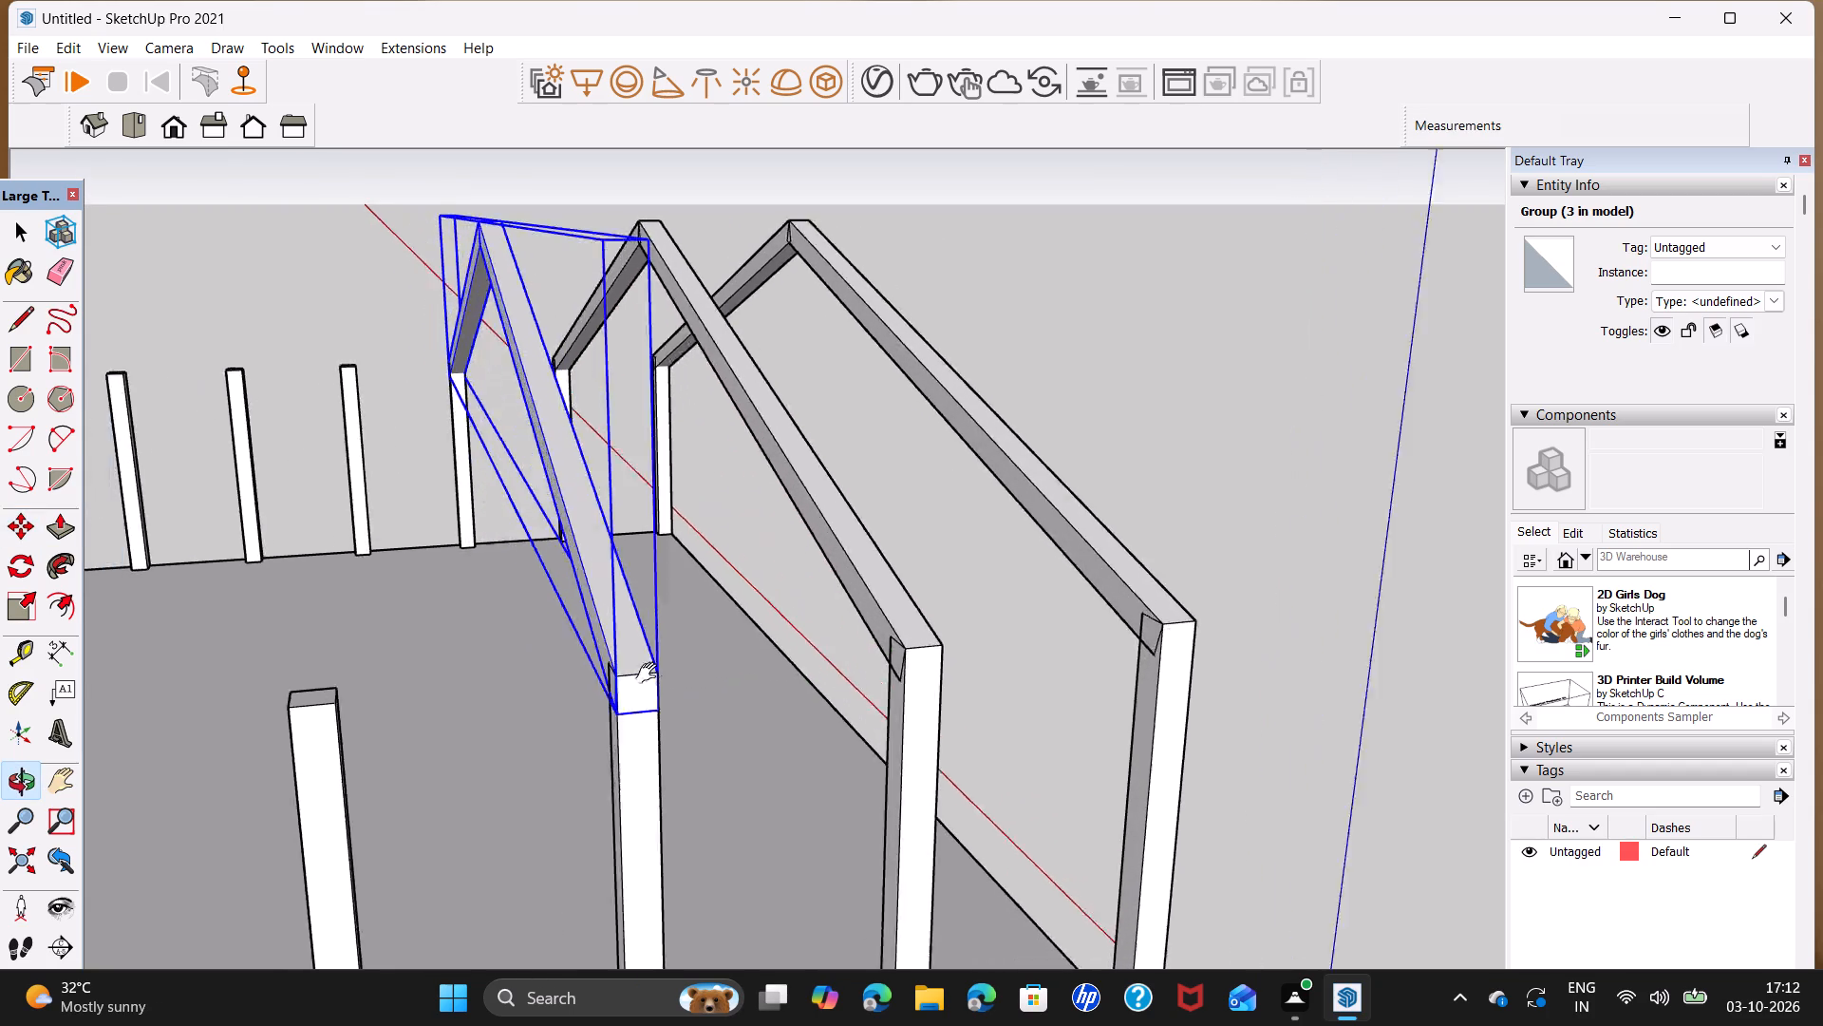
pyautogui.moveTo(650, 674); pyautogui.dragTo(1006, 581, button='middle')
pyautogui.moveTo(1218, 558); pyautogui.dragTo(1090, 544, button='middle')
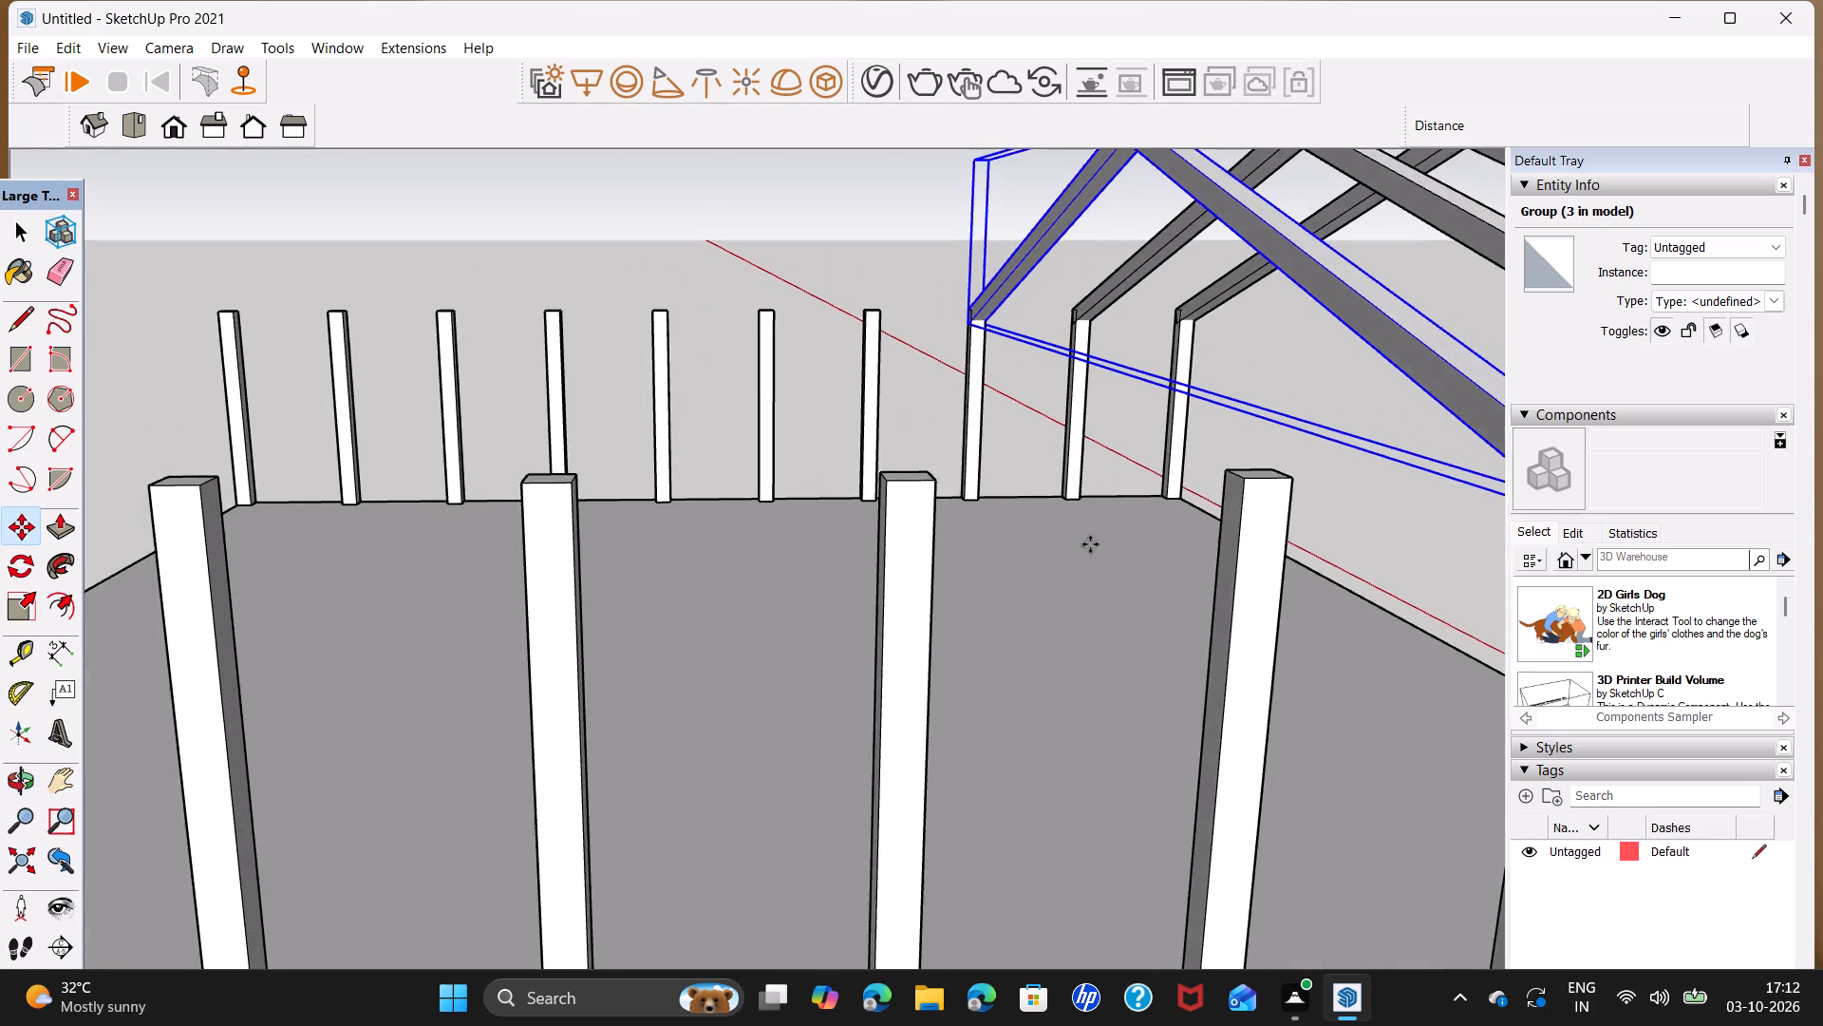
pyautogui.scroll(-5, 1090, 544)
pyautogui.moveTo(1129, 577); pyautogui.dragTo(1000, 575, button='middle')
pyautogui.scroll(3, 1038, 528)
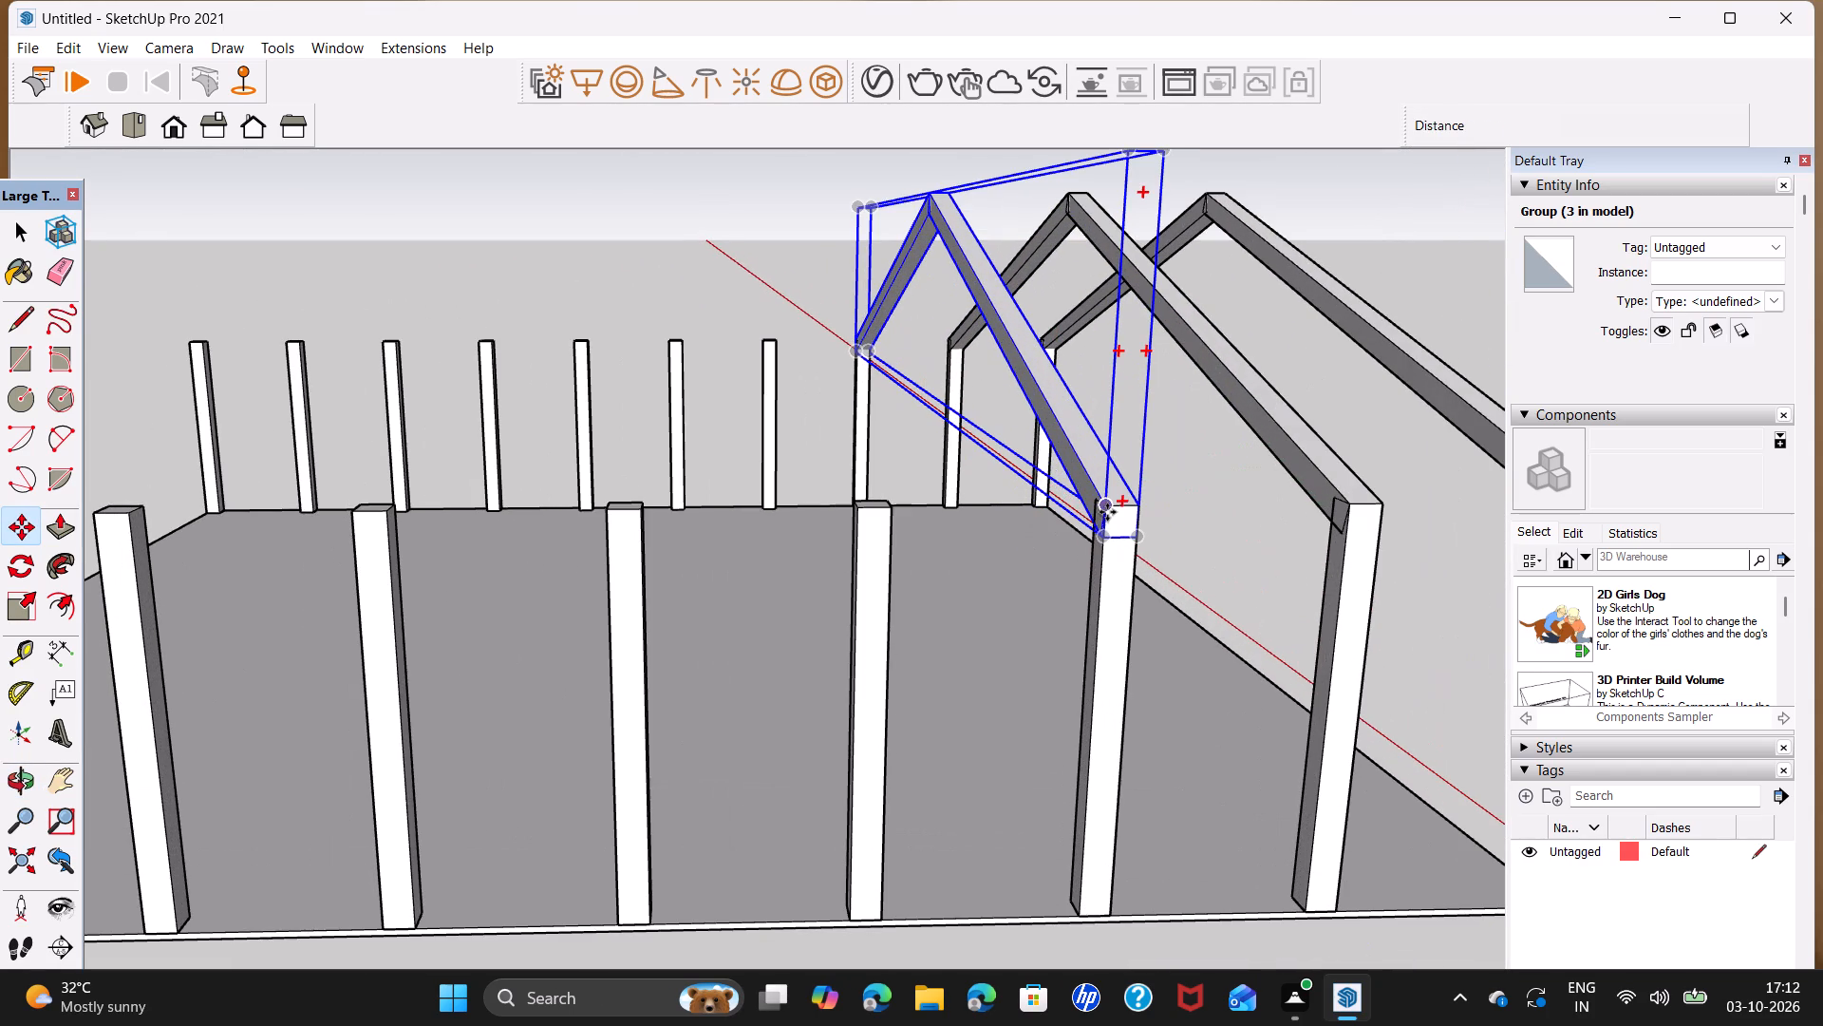
pyautogui.click(1107, 511)
pyautogui.click(859, 505)
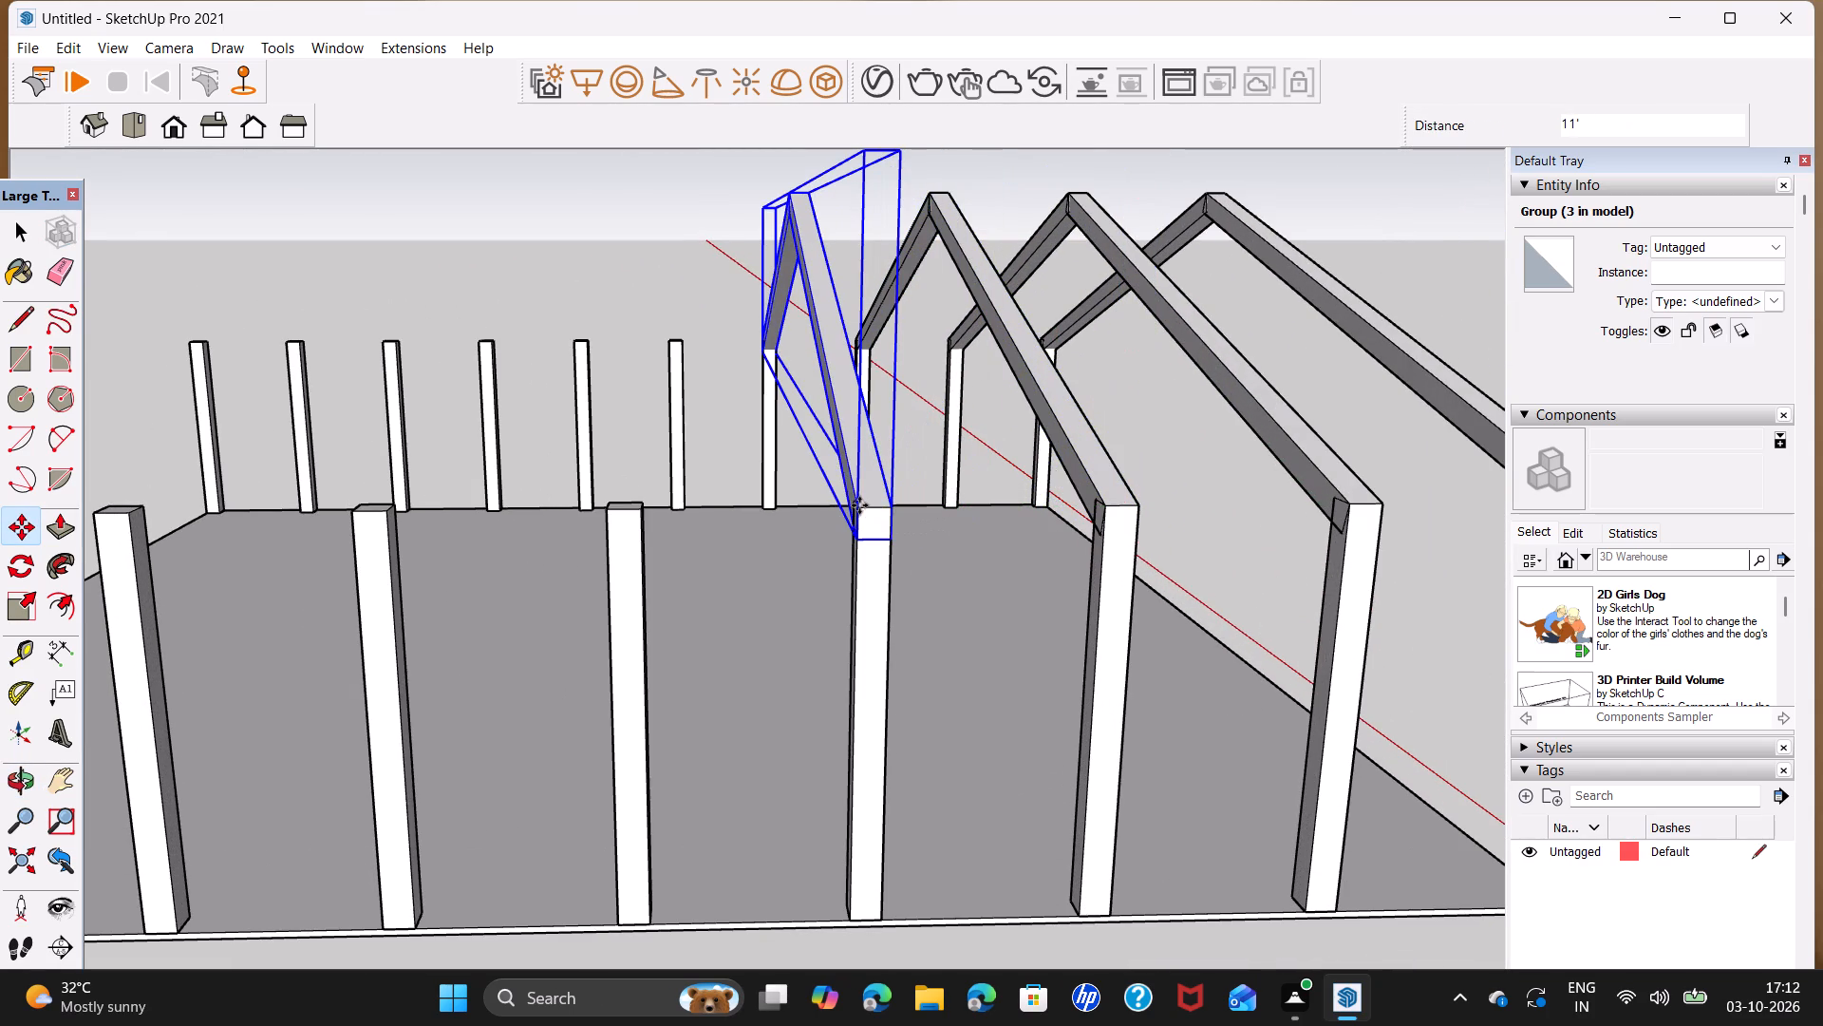
pyautogui.click(857, 509)
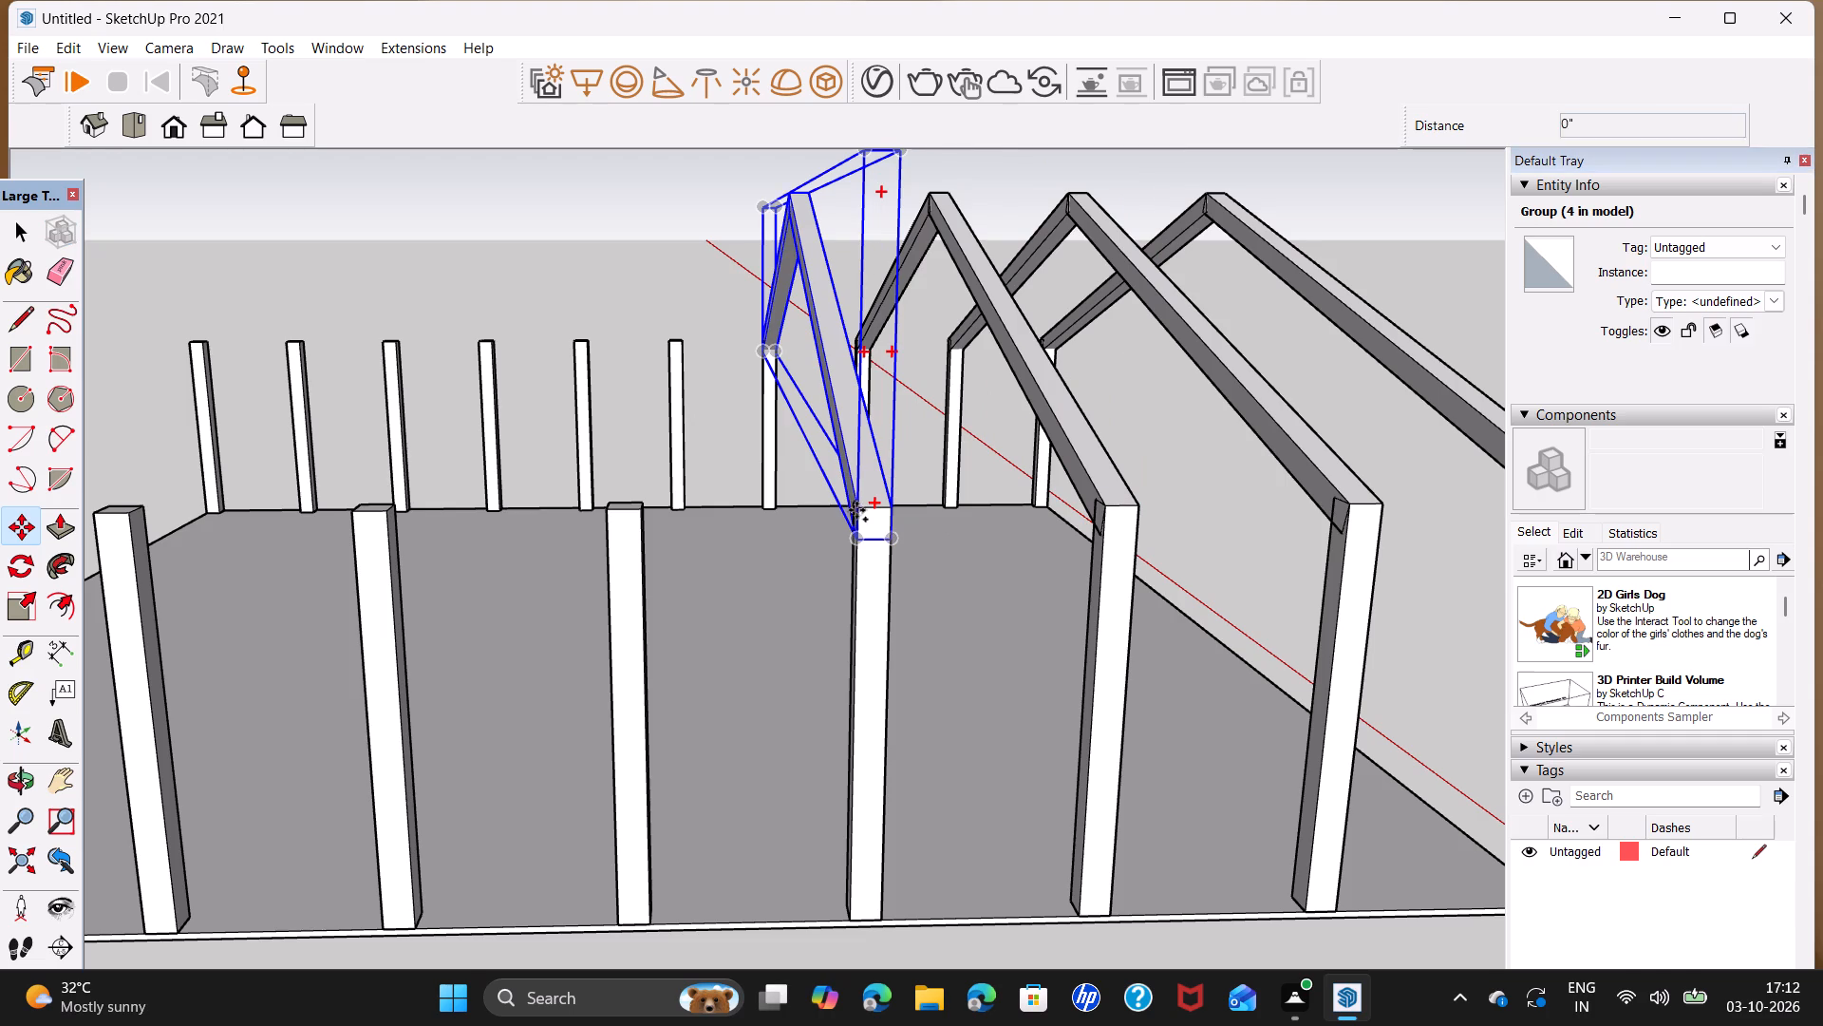
pyautogui.click(608, 511)
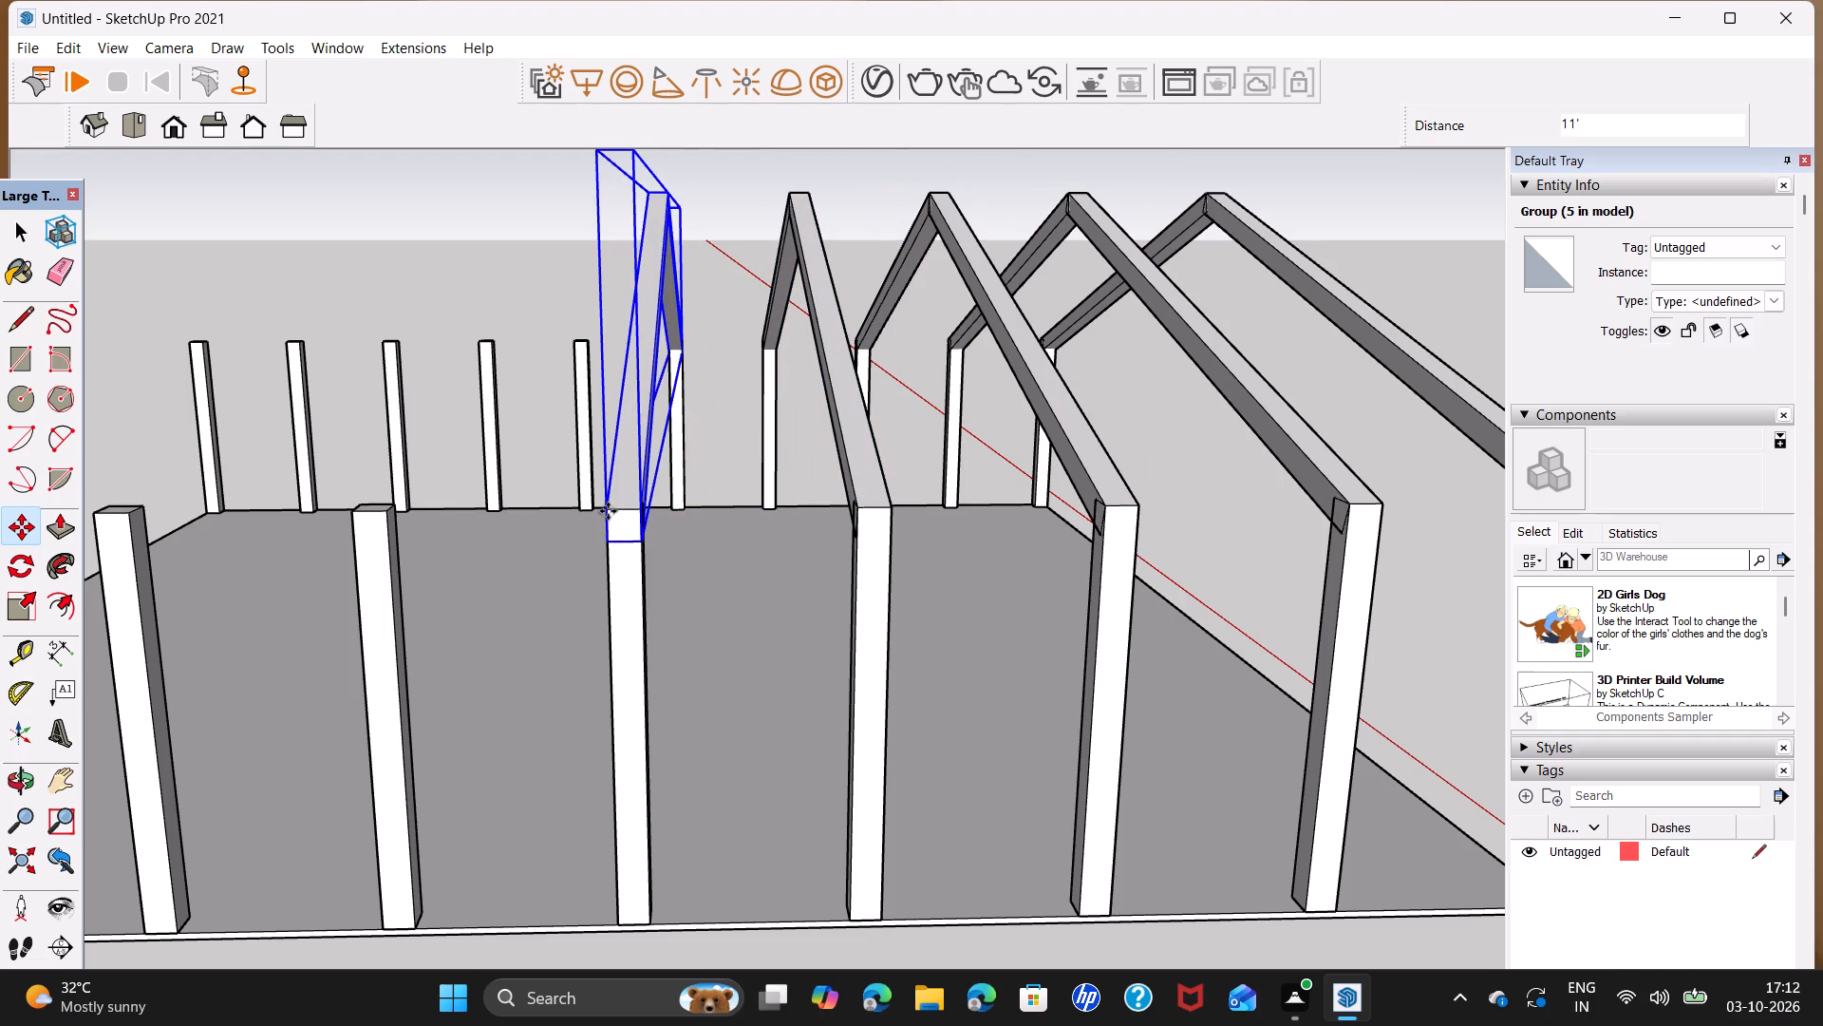
pyautogui.click(606, 509)
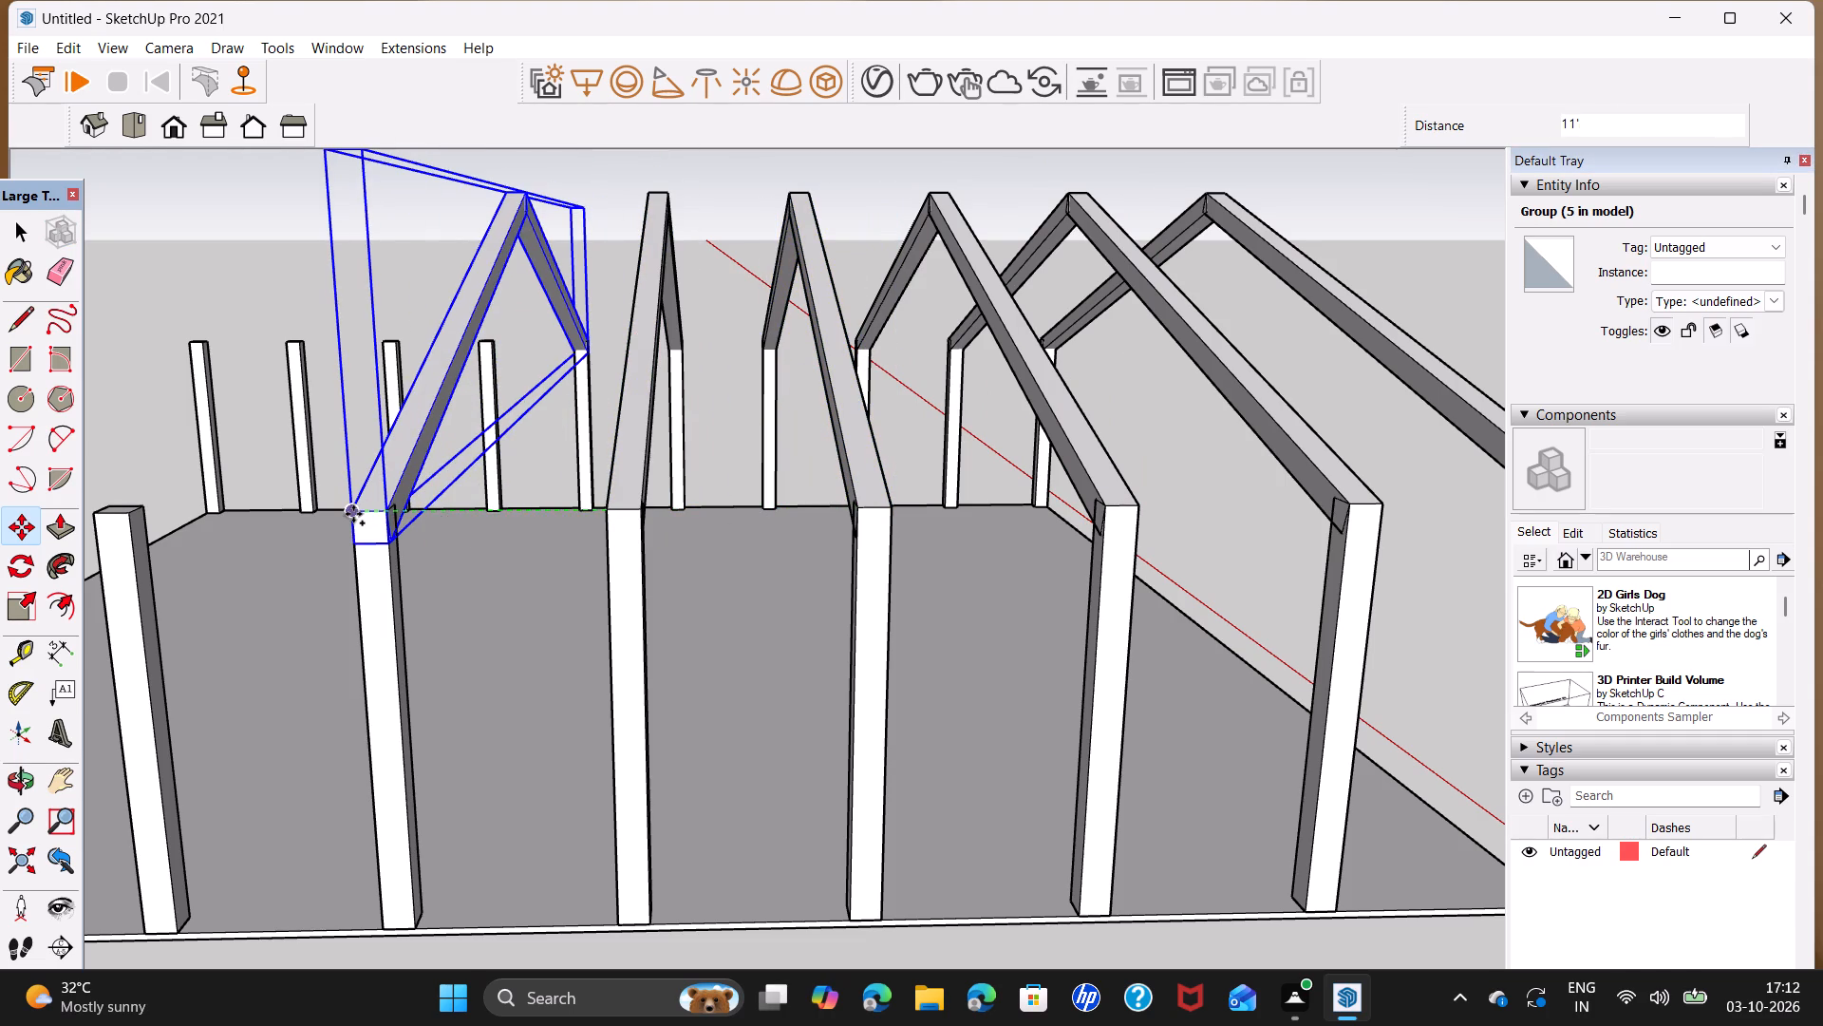
pyautogui.click(353, 514)
# Copy the roof frame at 11' spacing onto the remaining four column pairs, up to the back corner columns, and clear the selection.
pyautogui.moveTo(355, 514); pyautogui.dragTo(474, 541, button='middle')
pyautogui.scroll(-3, 475, 543)
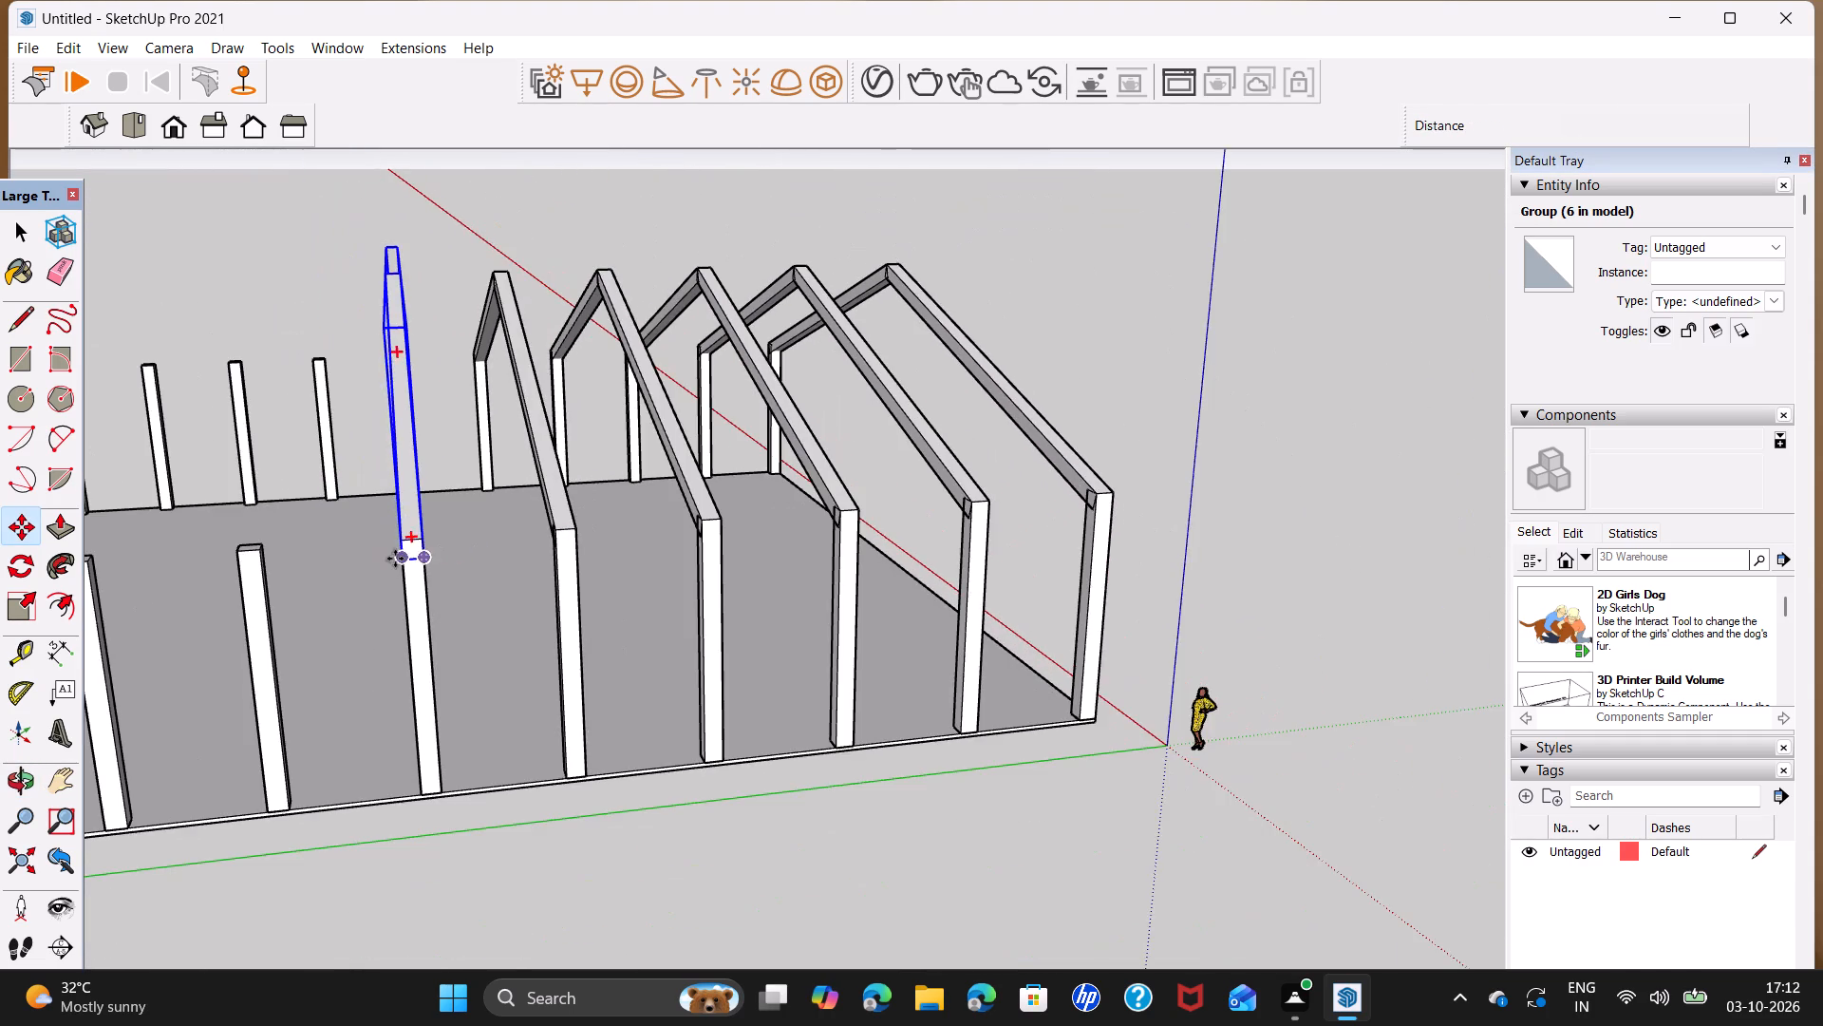
pyautogui.moveTo(395, 559); pyautogui.dragTo(775, 531, button='middle')
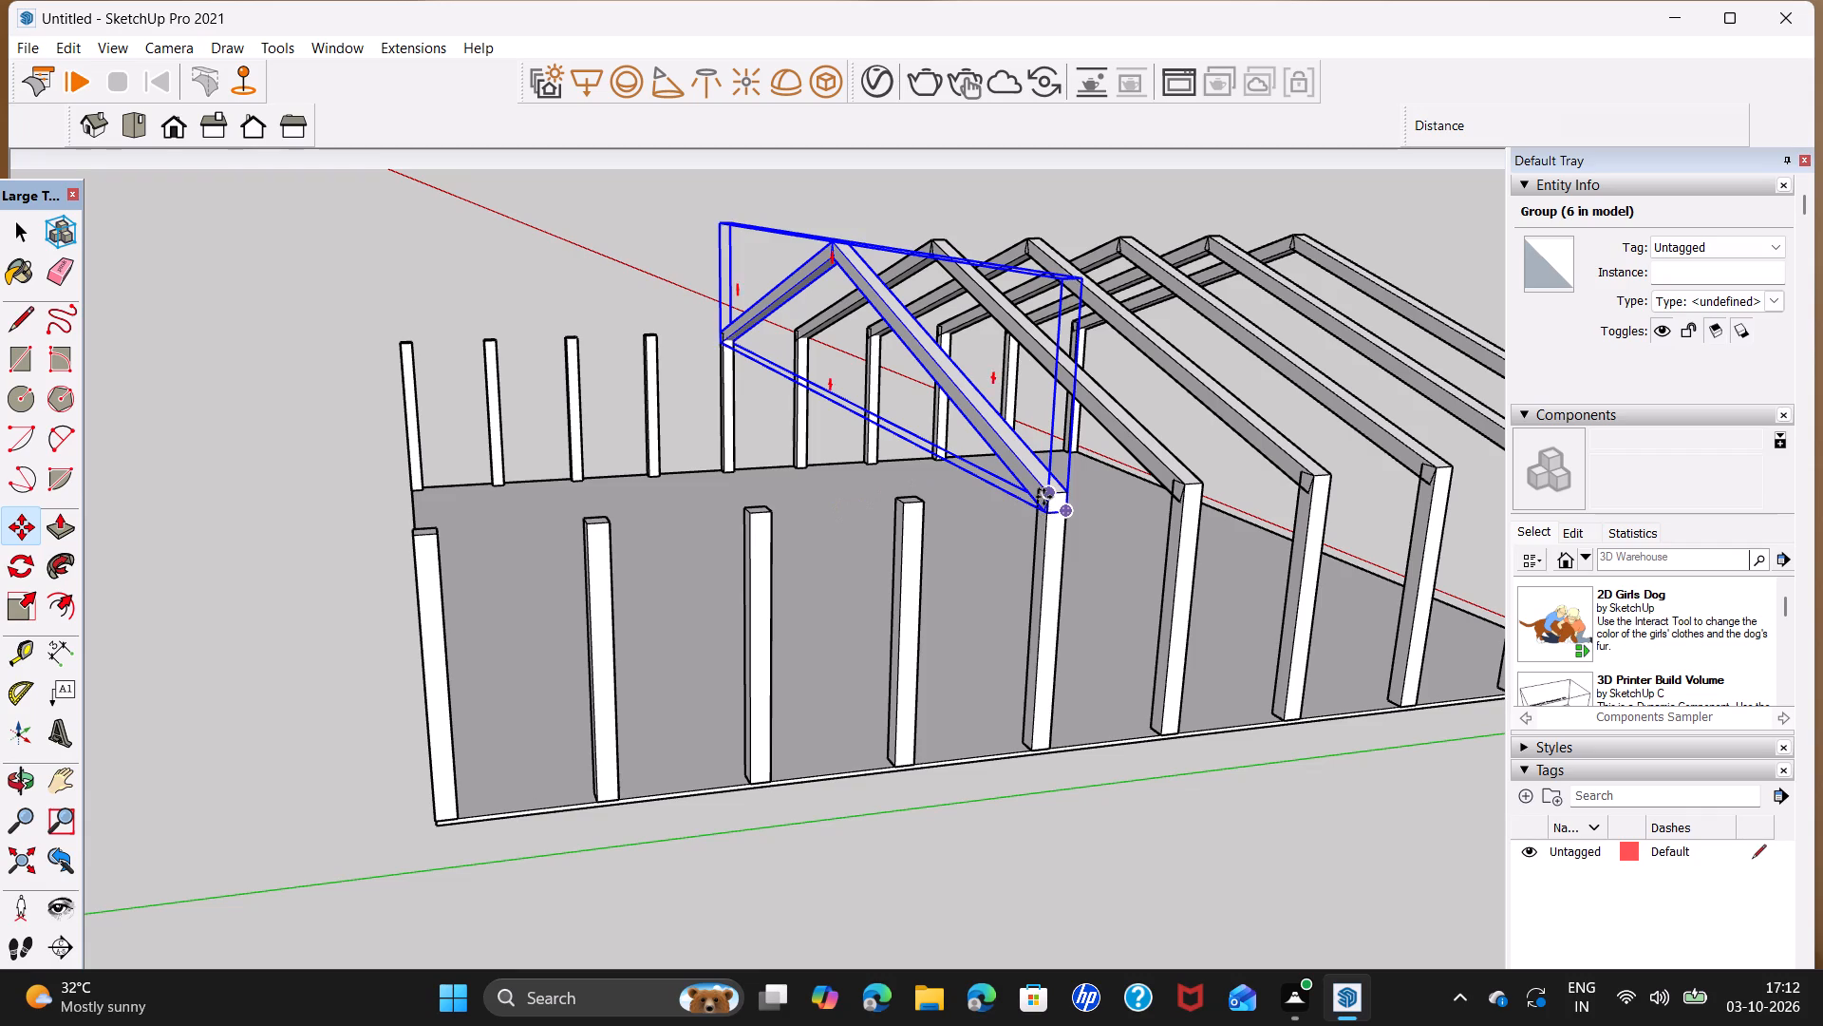
pyautogui.click(1043, 497)
pyautogui.doubleClick(899, 504)
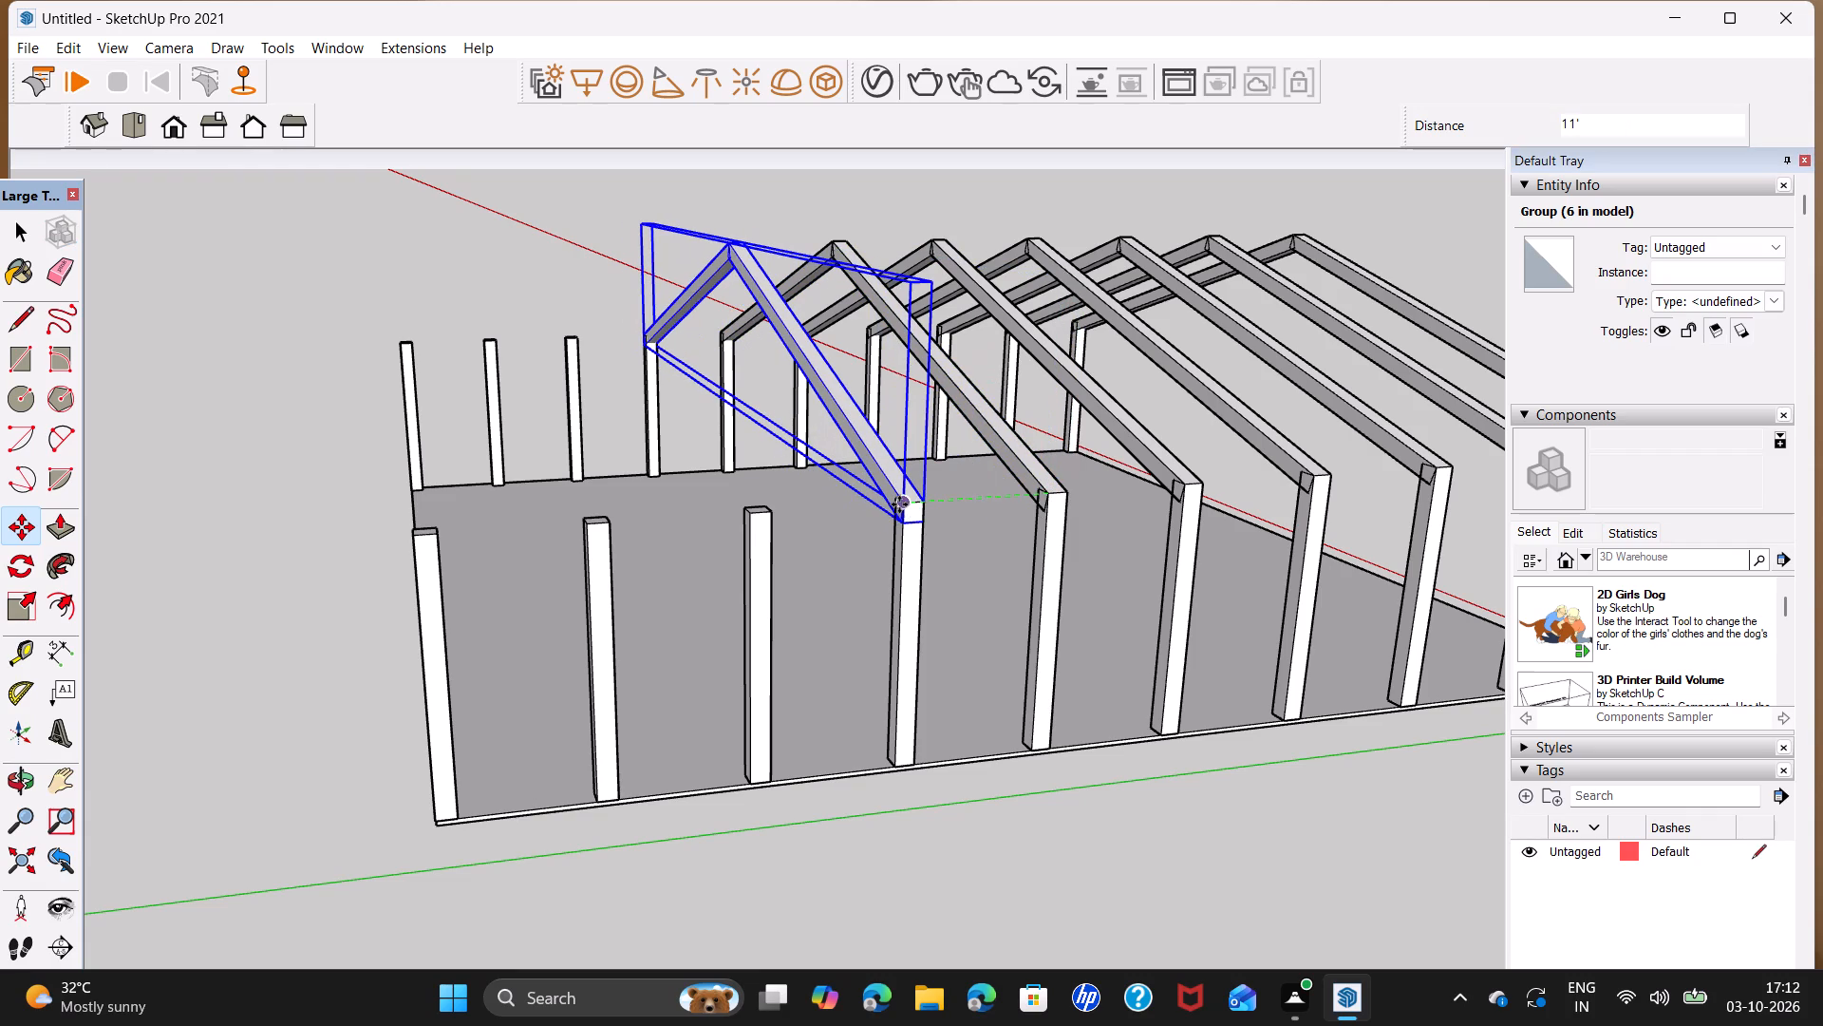
pyautogui.click(752, 515)
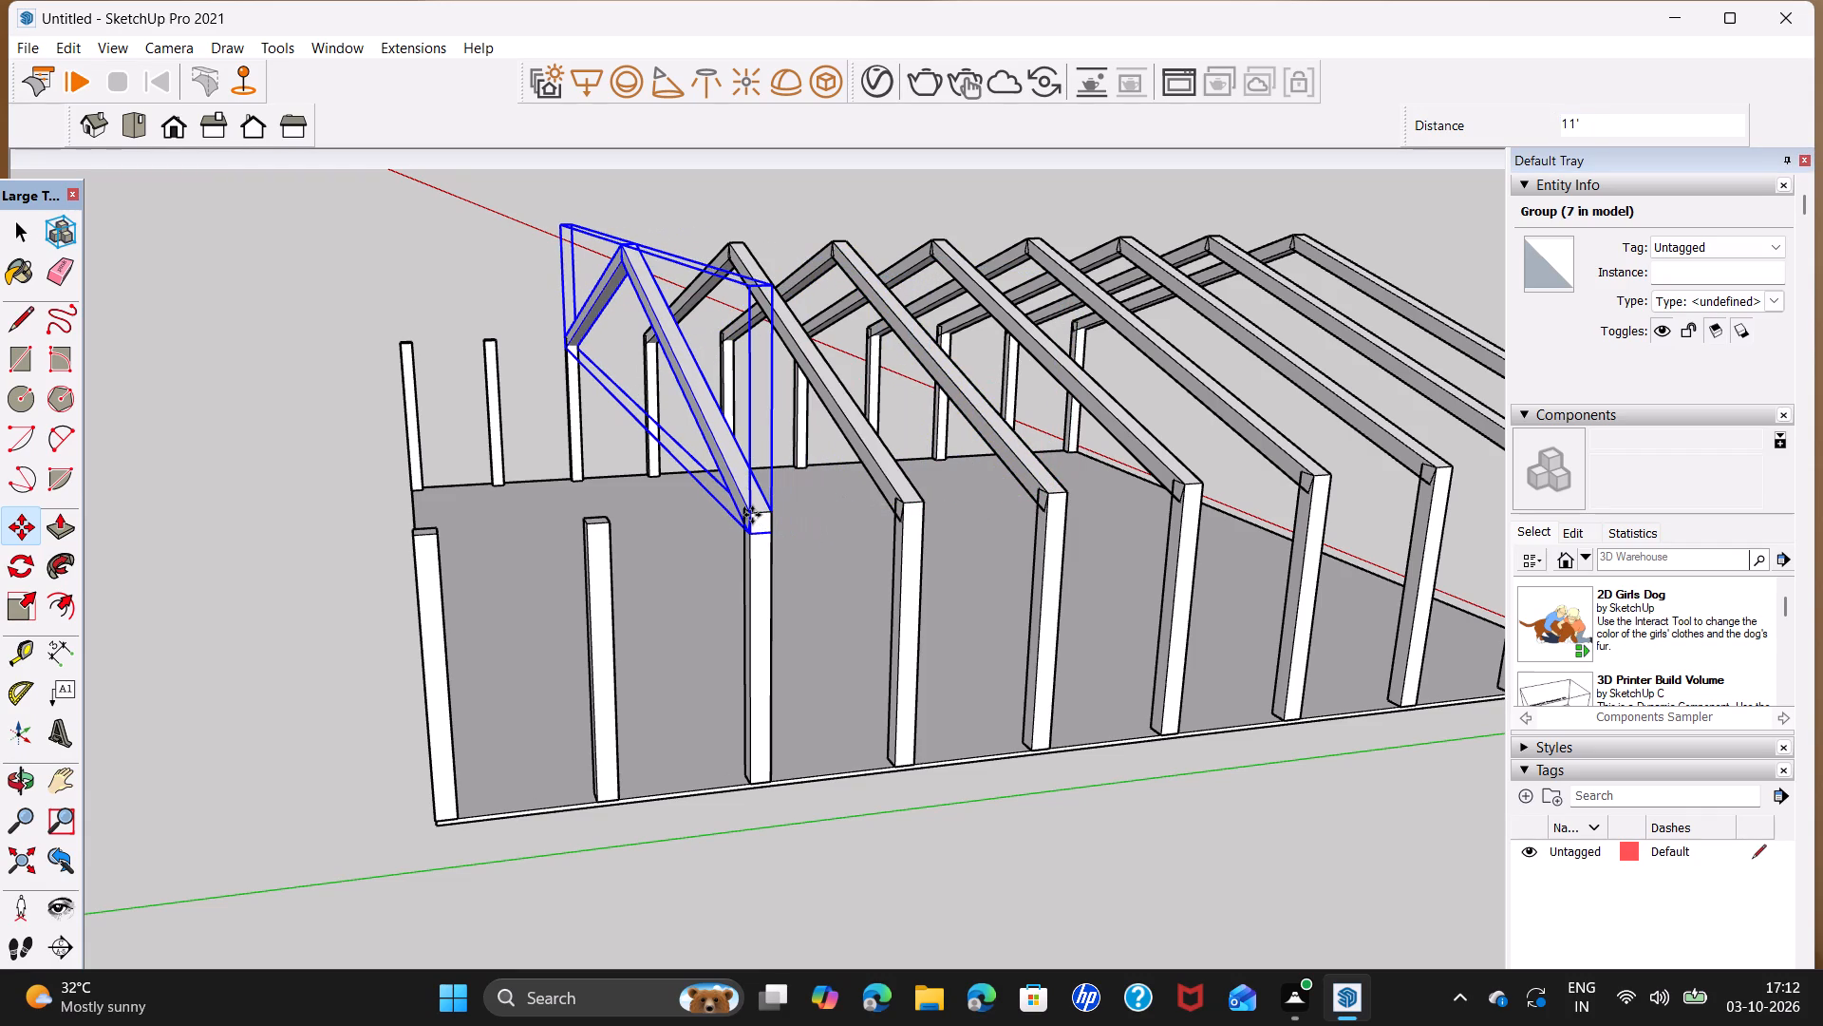
pyautogui.click(752, 515)
pyautogui.click(583, 529)
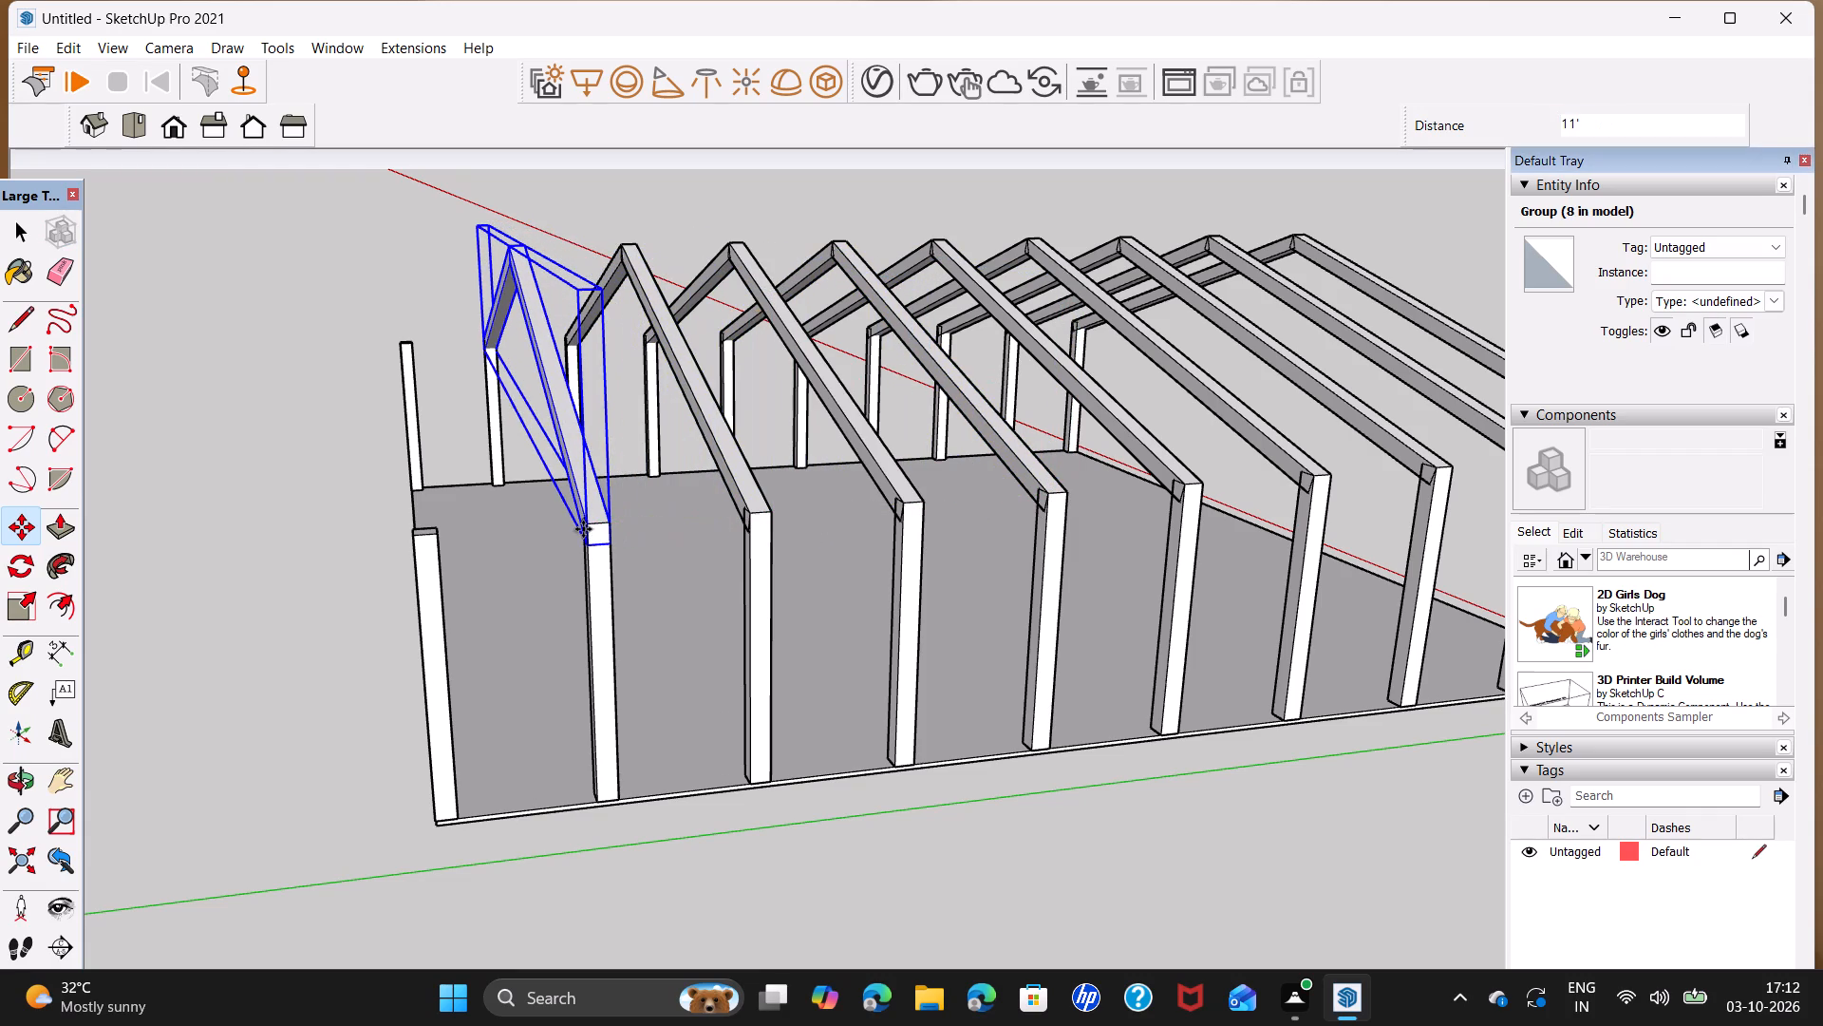
pyautogui.click(583, 529)
pyautogui.click(414, 539)
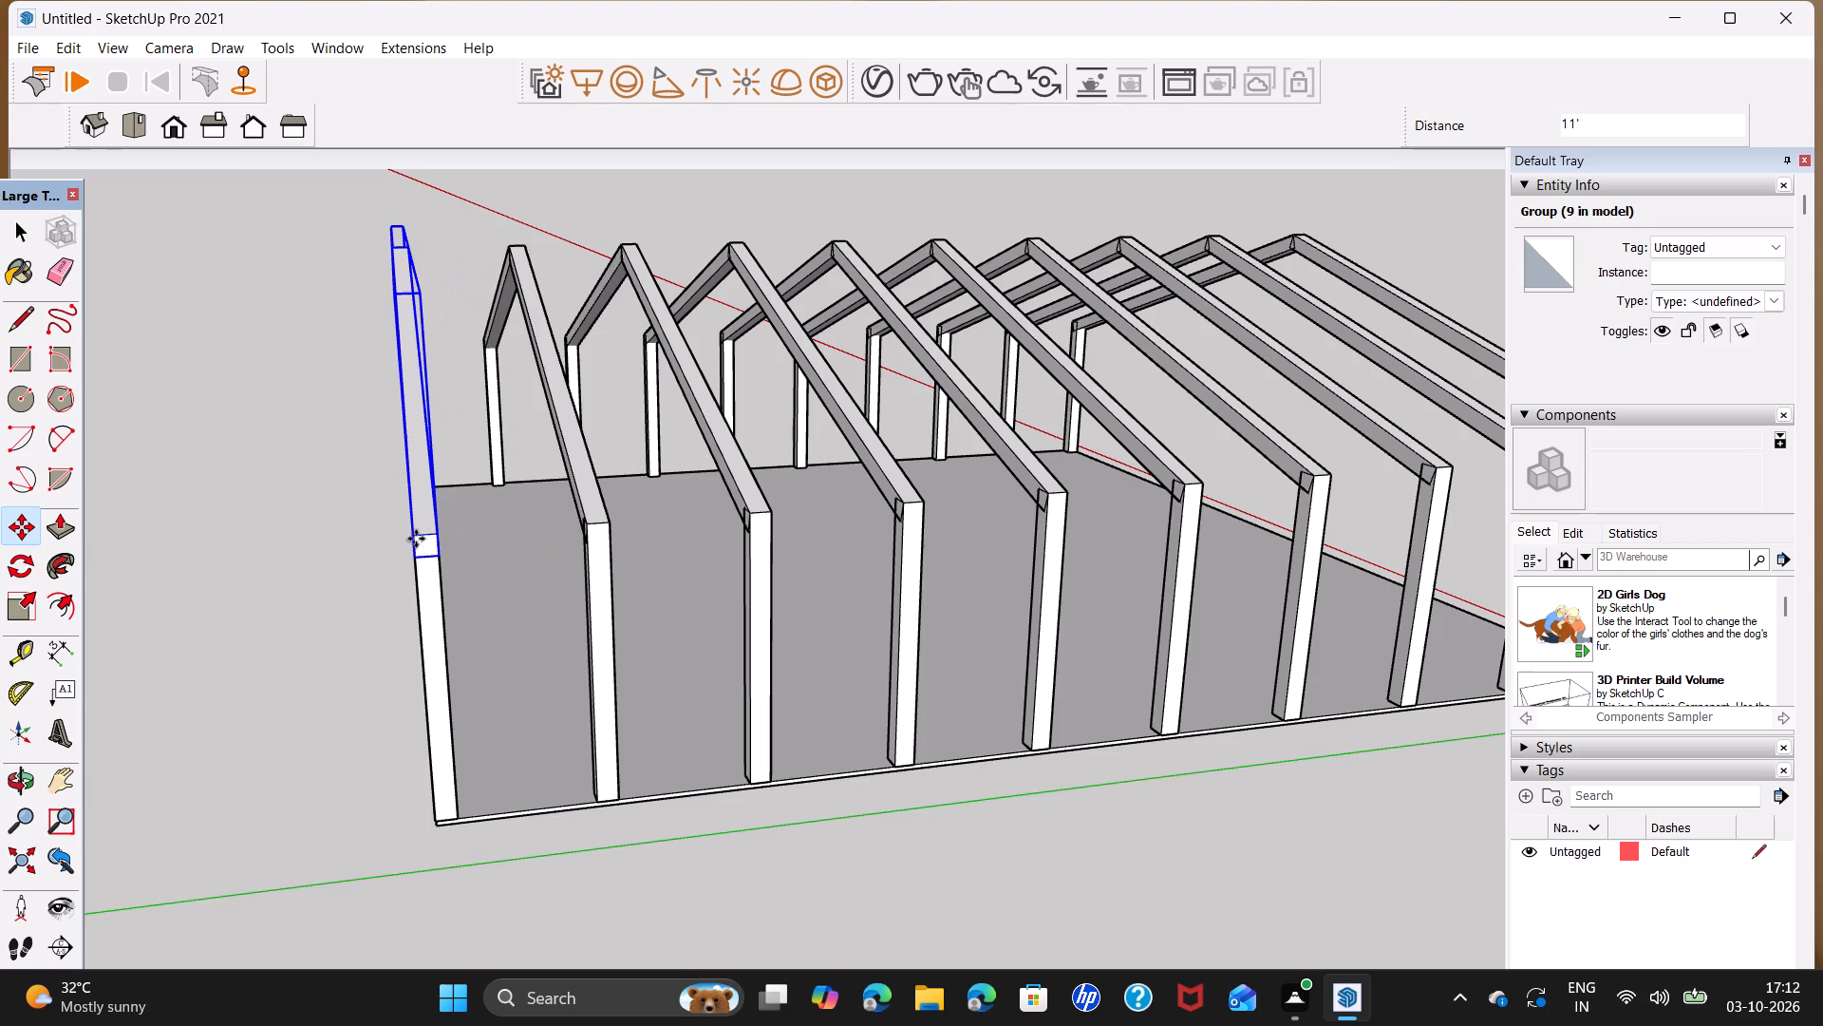
pyautogui.scroll(-6, 969, 663)
pyautogui.moveTo(1149, 679); pyautogui.dragTo(223, 749, button='middle')
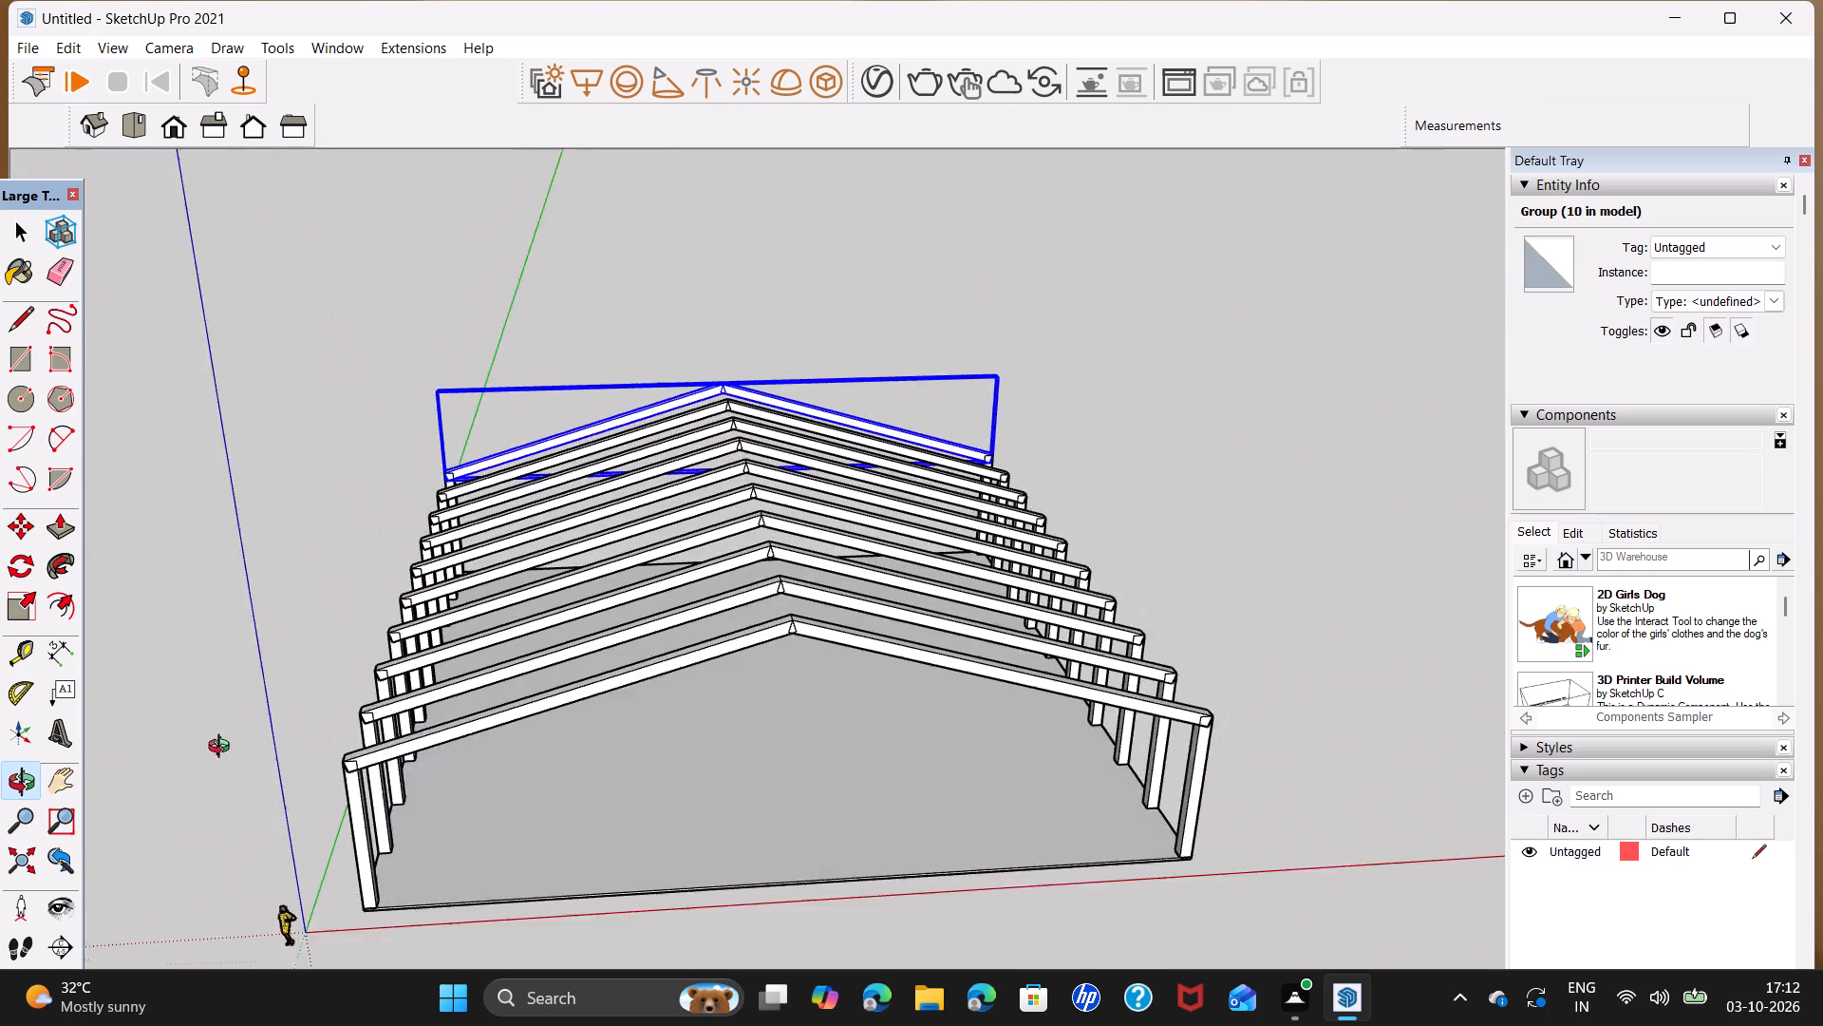
pyautogui.moveTo(223, 749); pyautogui.dragTo(197, 793, button='middle')
pyautogui.press('space')
pyautogui.click(1242, 574)
# Examine the full row of roof frames and columns from the front, back, sides and above.
pyautogui.scroll(-3, 620, 624)
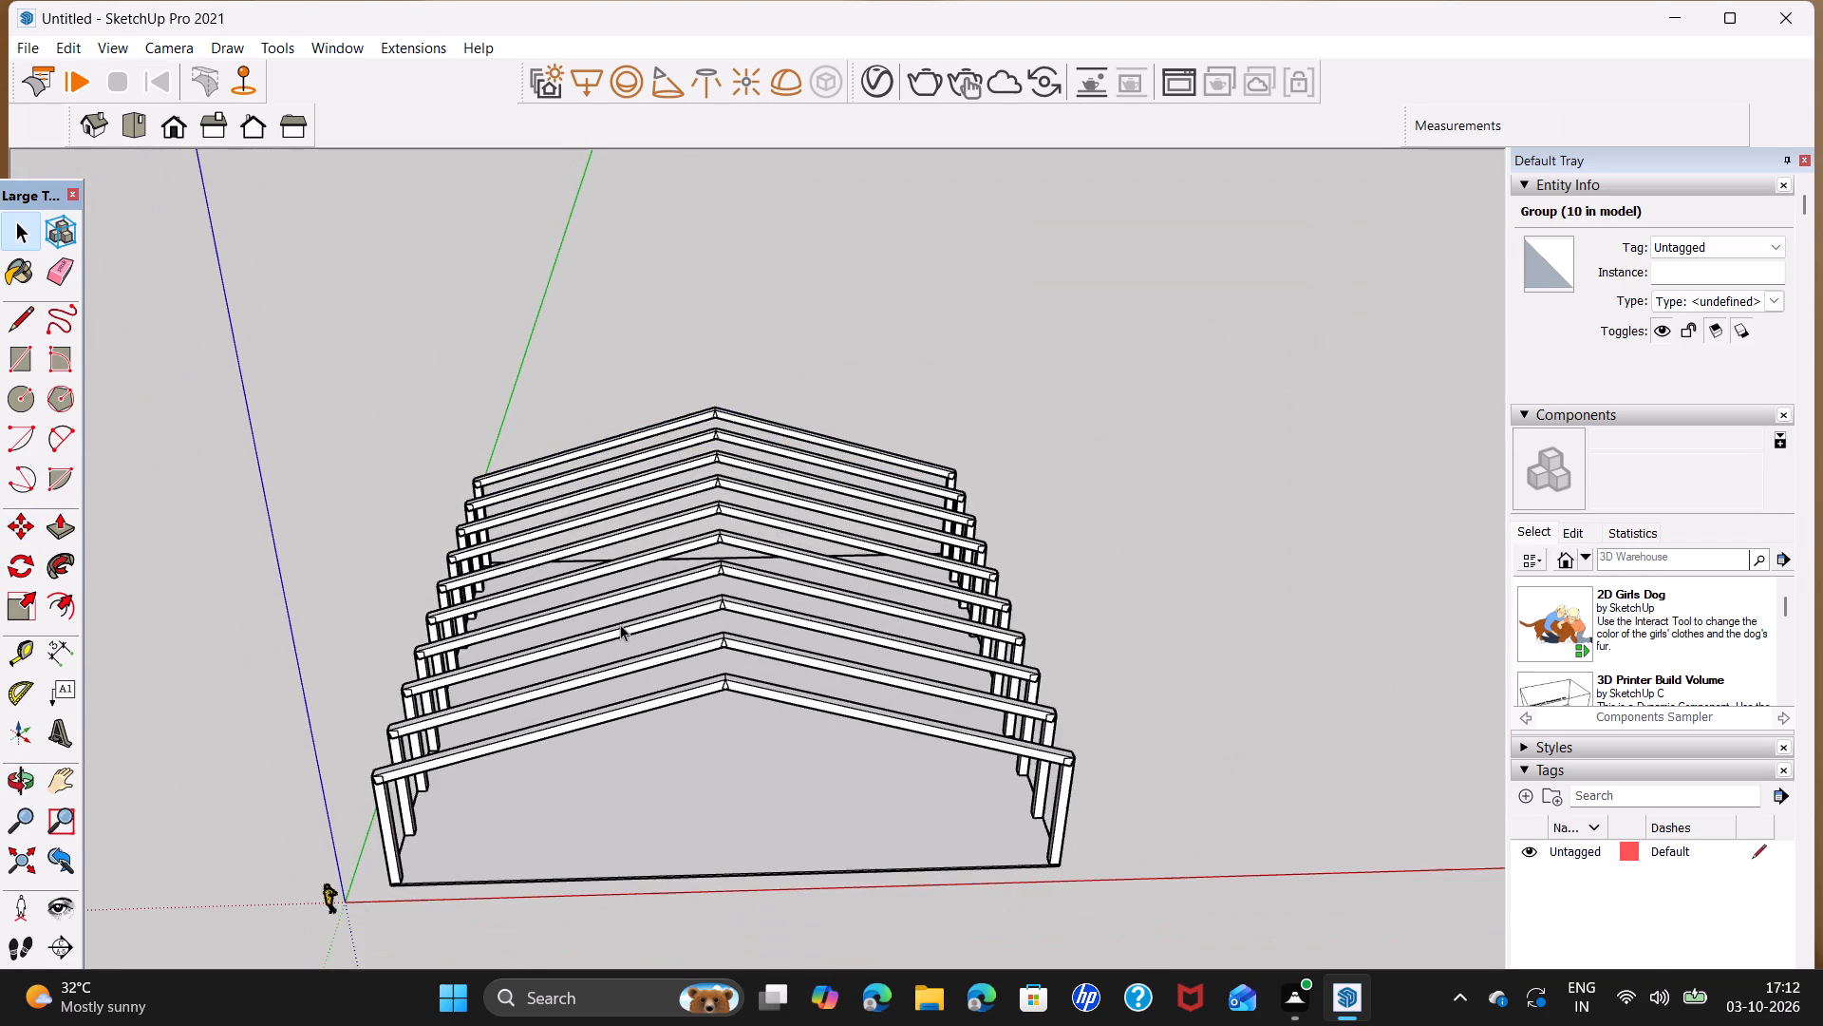
pyautogui.moveTo(680, 674); pyautogui.dragTo(1305, 722, button='middle')
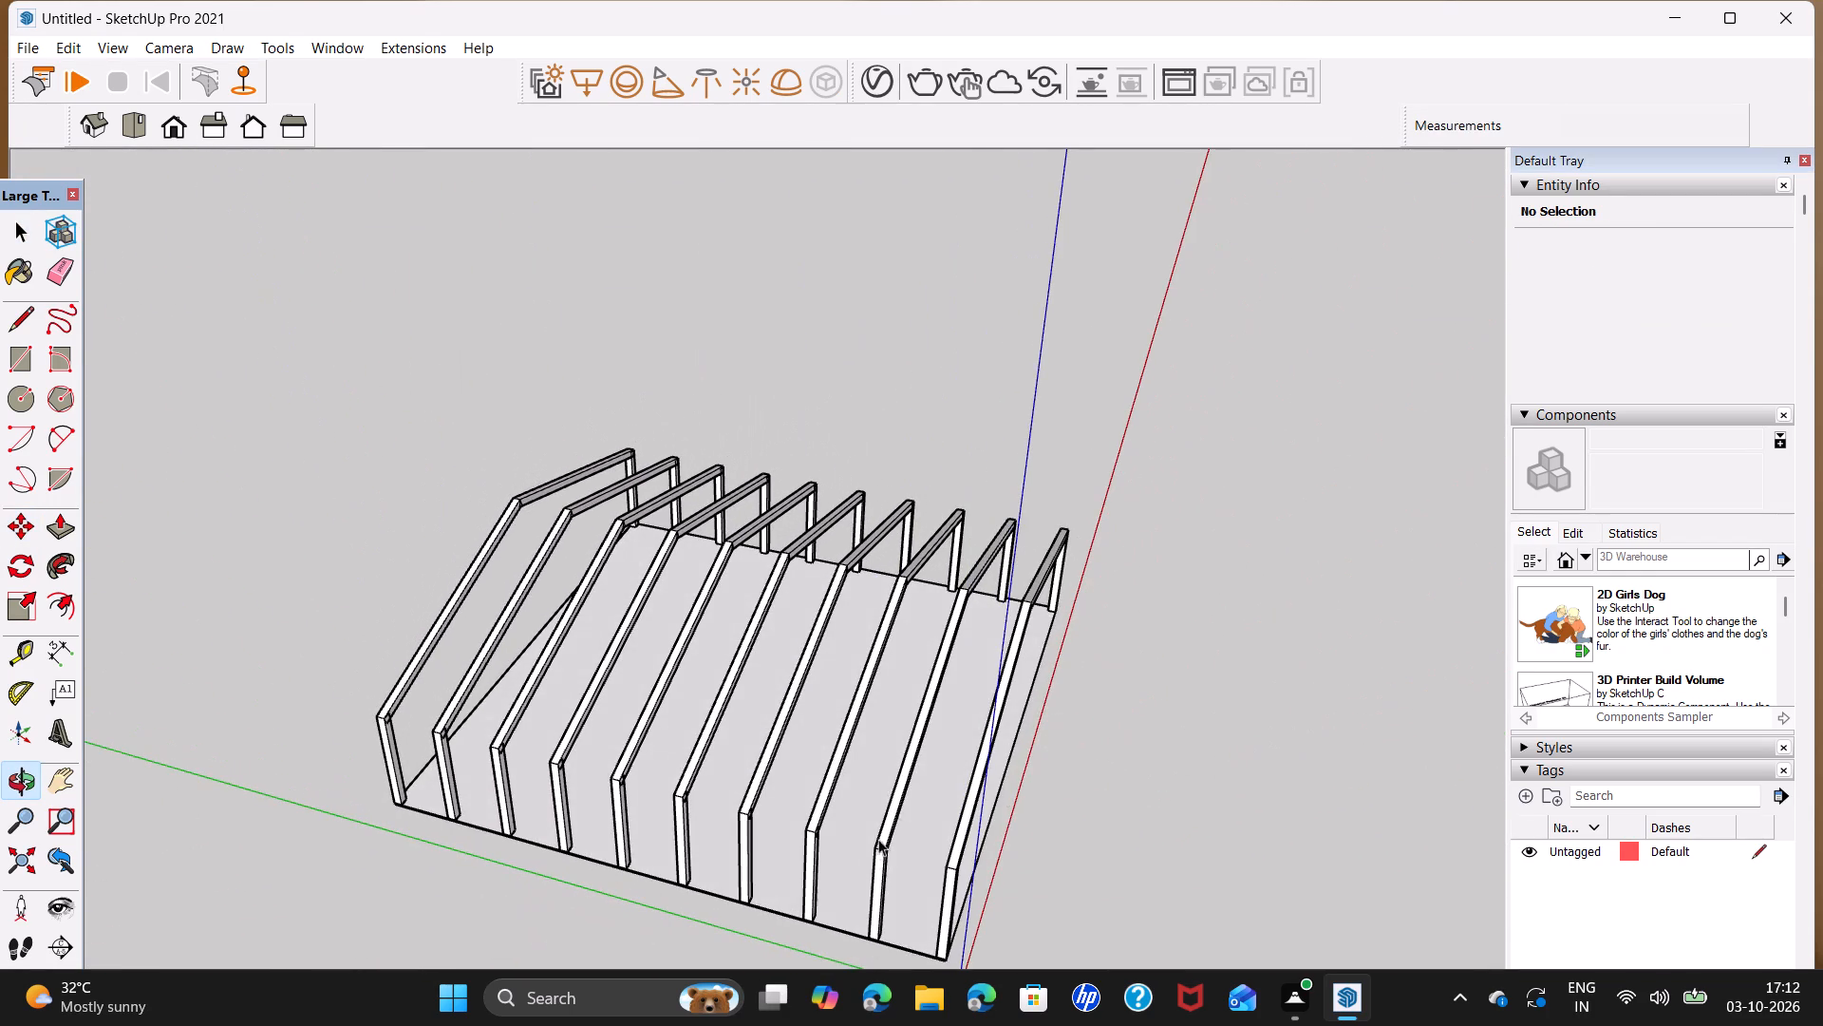
pyautogui.moveTo(872, 851); pyautogui.dragTo(1471, 636, button='middle')
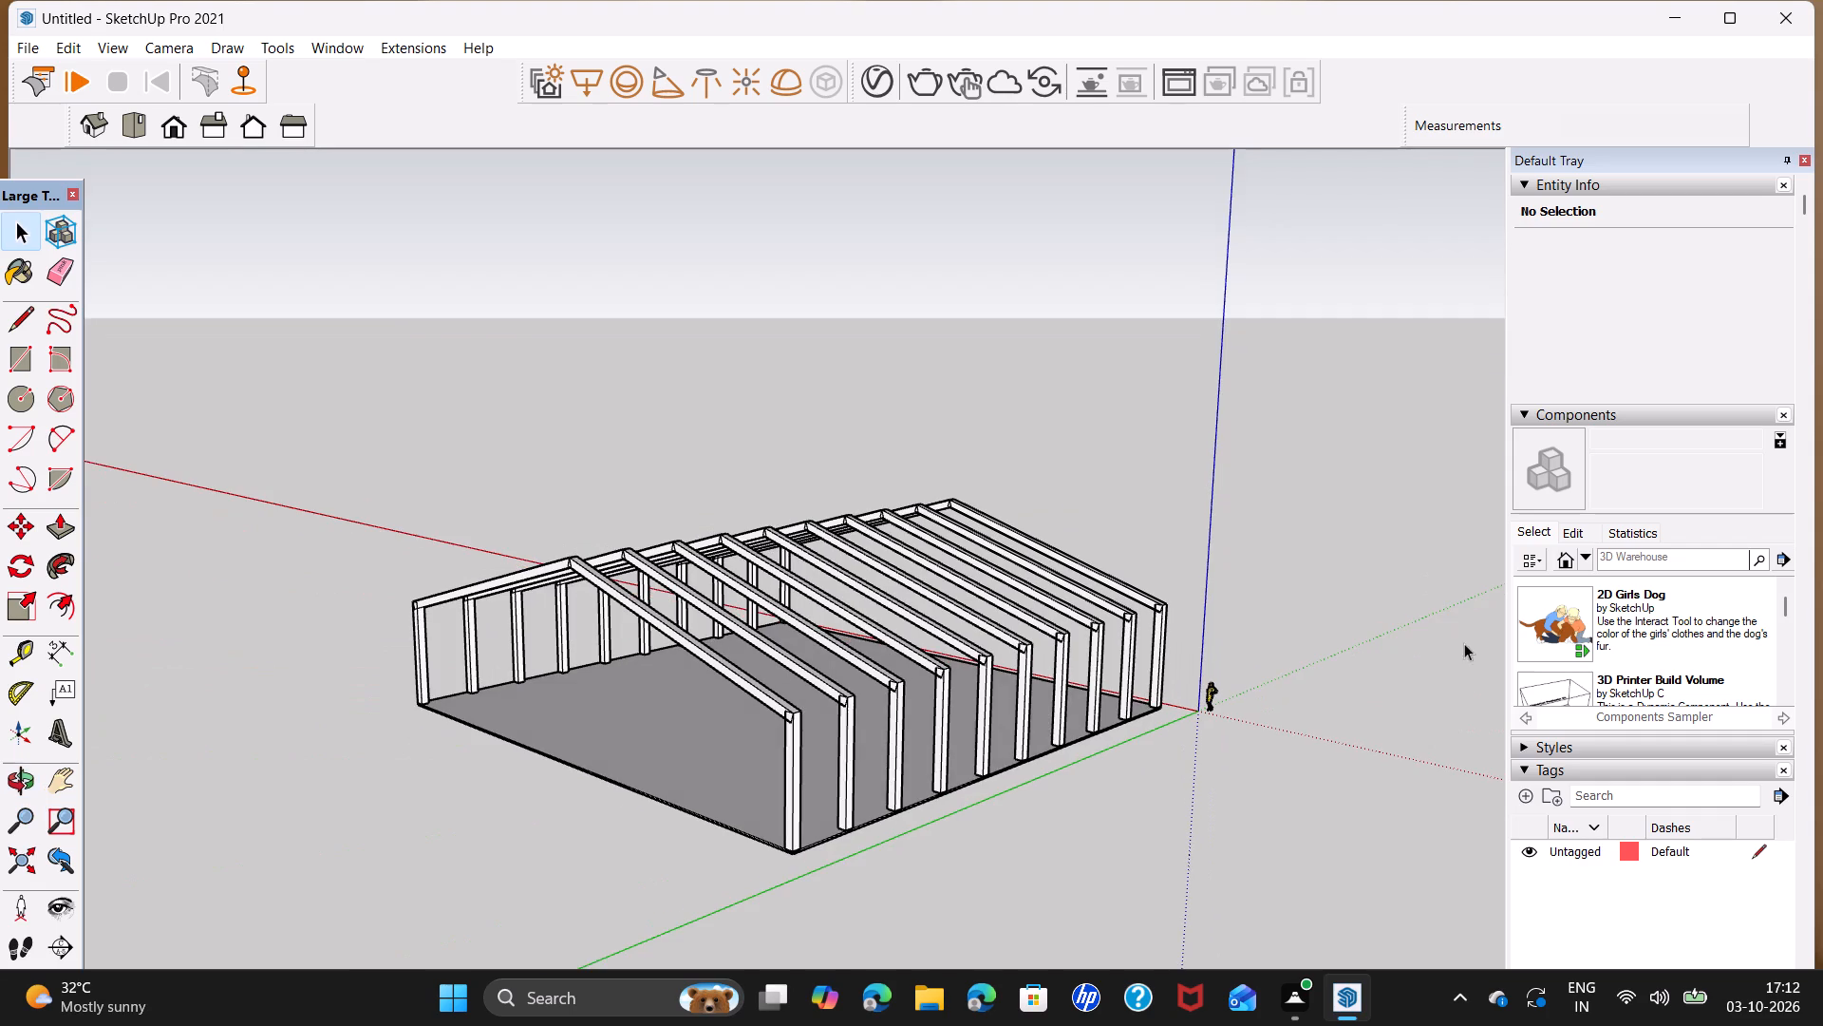
pyautogui.moveTo(655, 762); pyautogui.dragTo(1231, 917, button='middle')
pyautogui.scroll(-3, 706, 747)
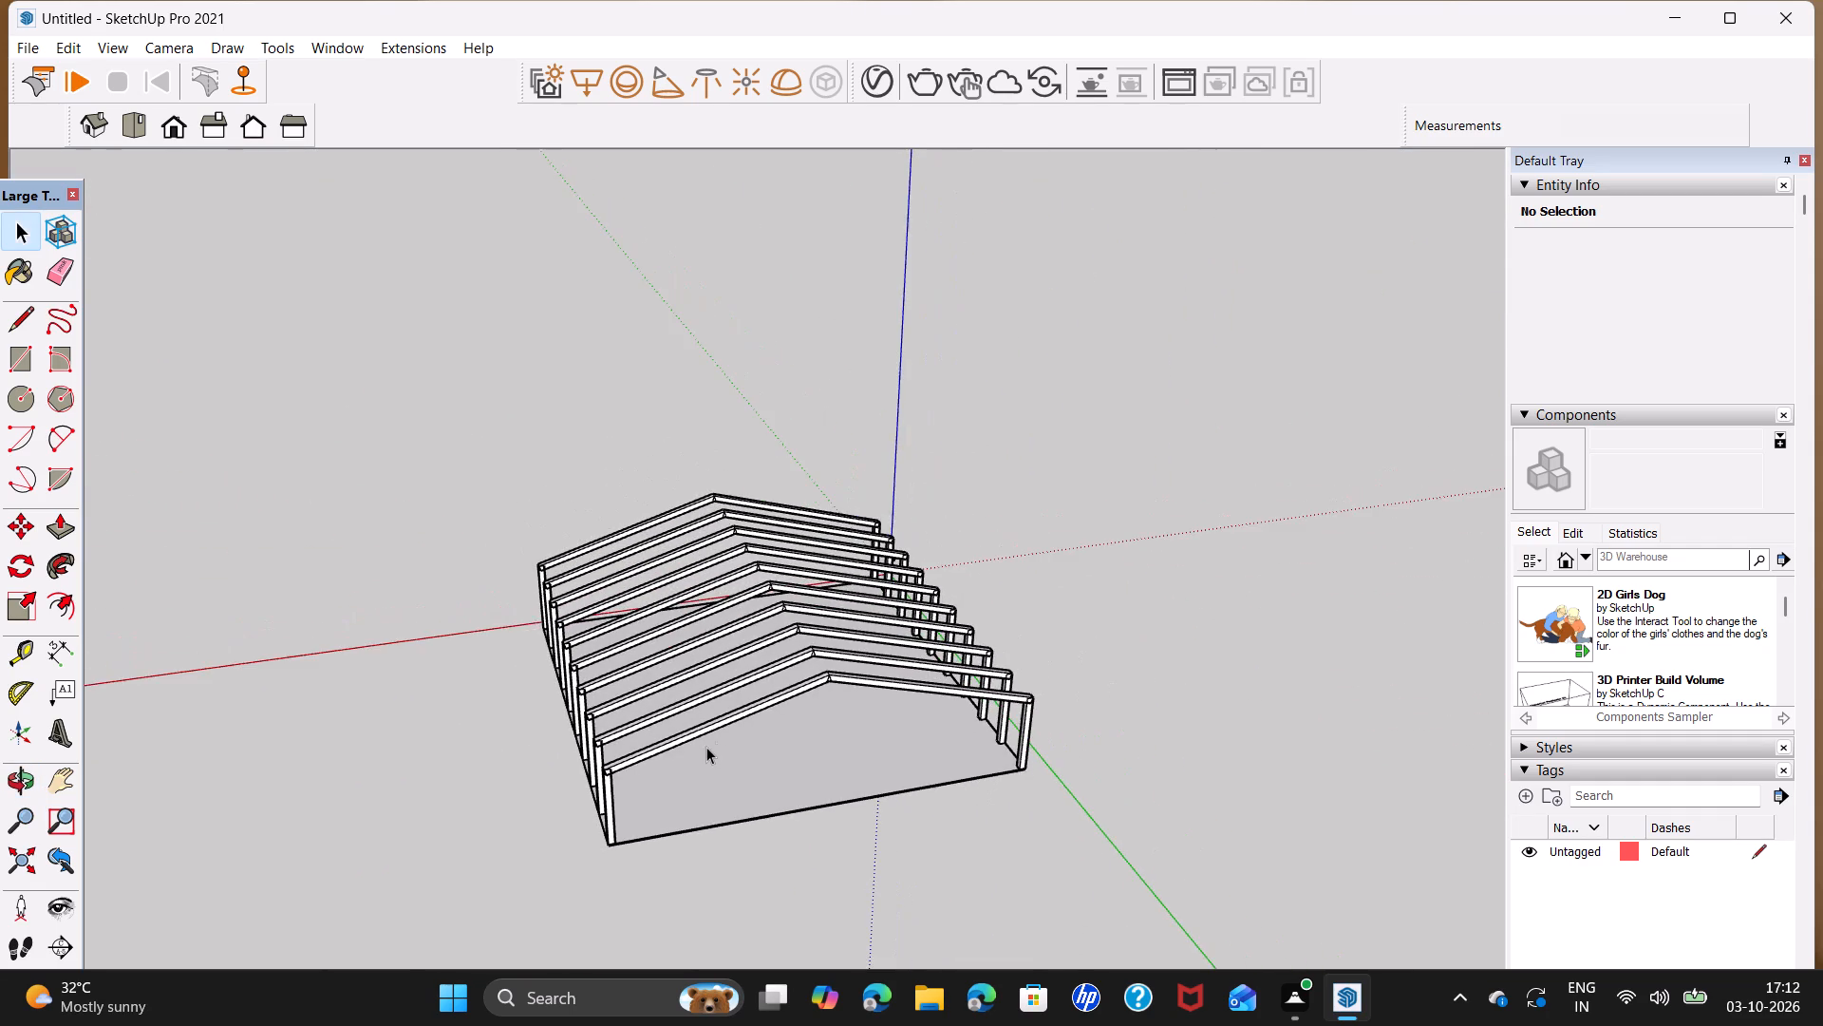
pyautogui.moveTo(917, 732); pyautogui.dragTo(0, 656, button='middle')
pyautogui.scroll(2, 777, 744)
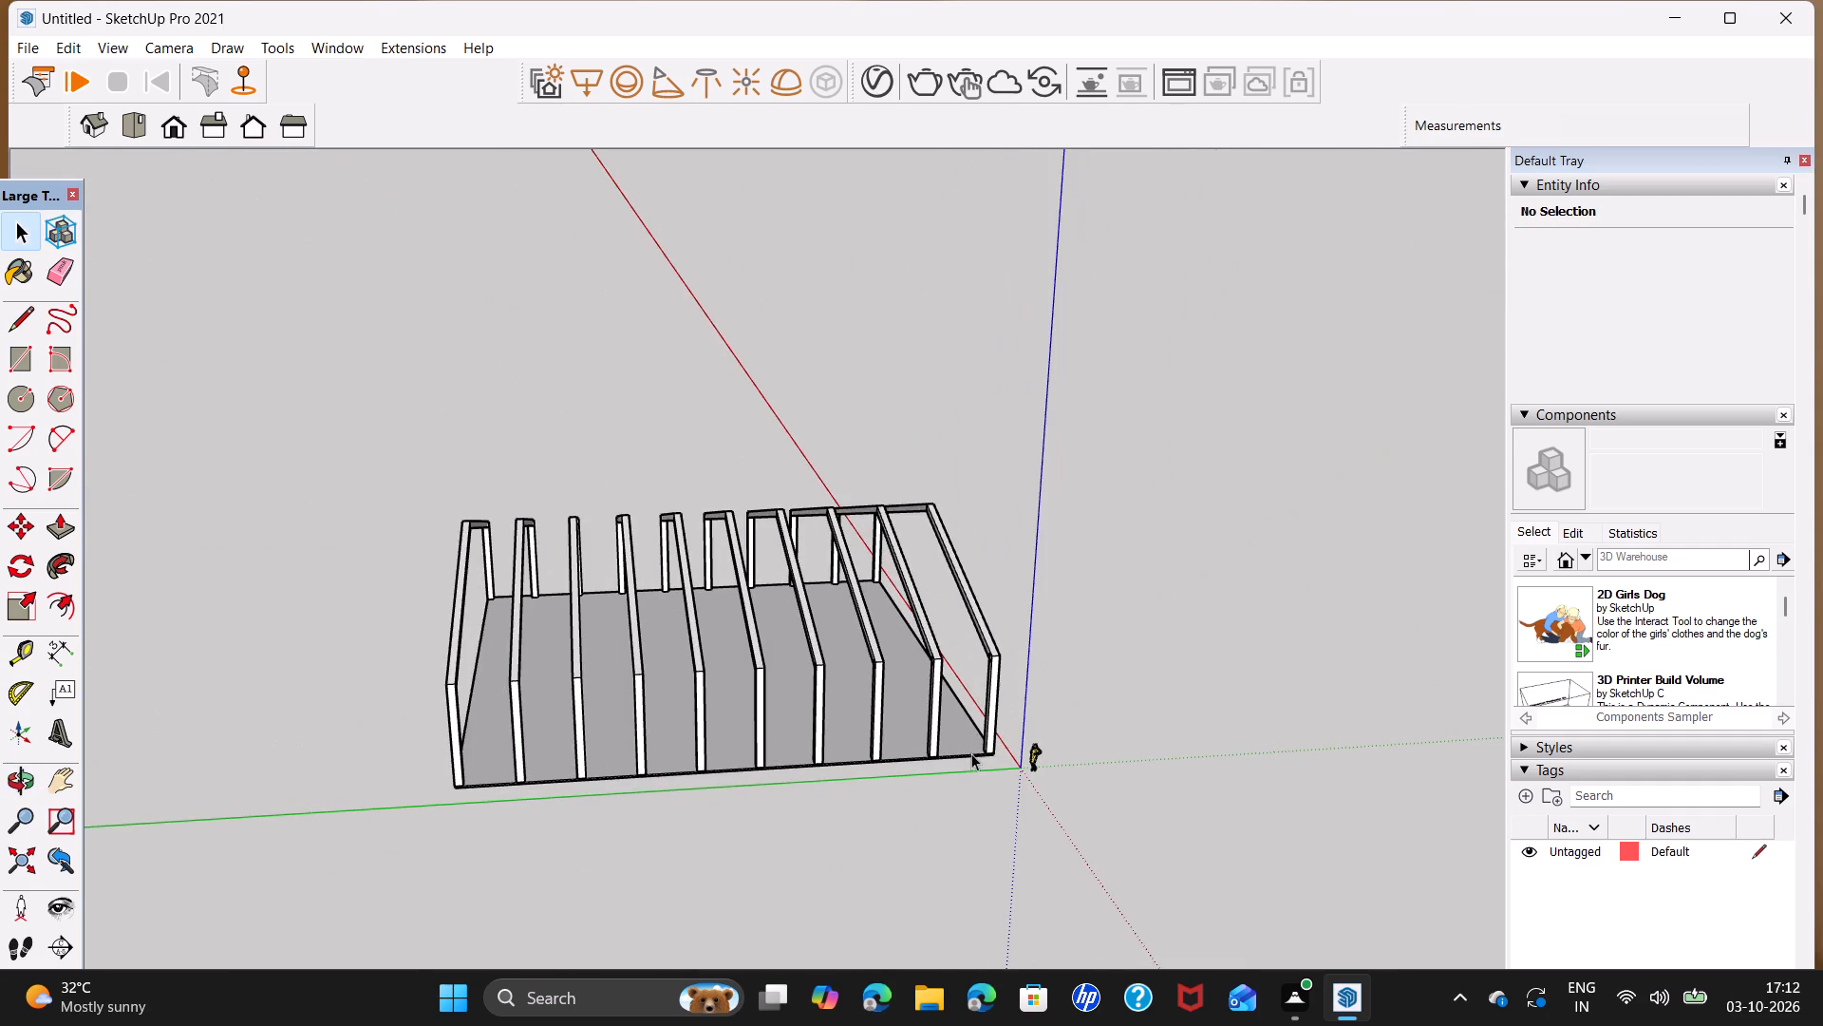
pyautogui.moveTo(971, 753); pyautogui.dragTo(143, 773, button='middle')
pyautogui.scroll(3, 619, 760)
pyautogui.scroll(1, 810, 796)
pyautogui.moveTo(810, 796); pyautogui.dragTo(793, 773, button='middle')
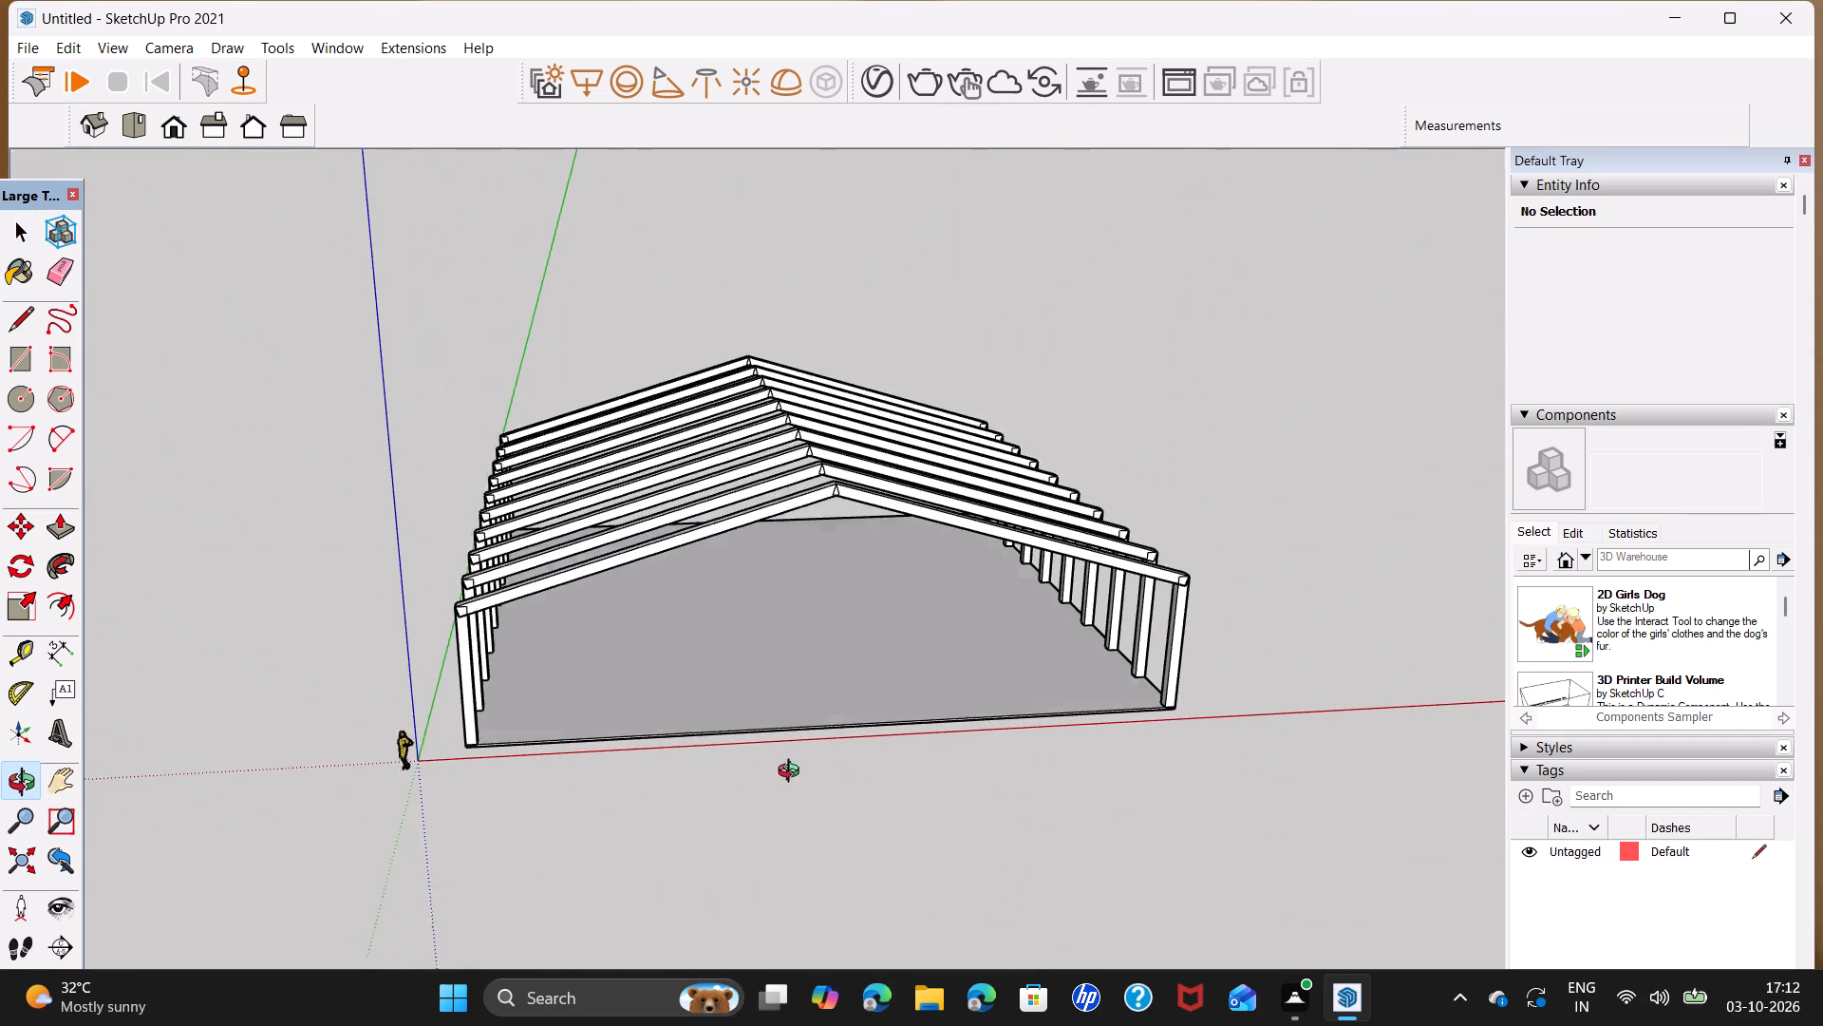
pyautogui.moveTo(793, 773); pyautogui.dragTo(742, 939, button='middle')
pyautogui.scroll(-2, 808, 677)
pyautogui.moveTo(789, 712); pyautogui.dragTo(760, 949, button='middle')
pyautogui.scroll(-2, 837, 751)
pyautogui.moveTo(840, 759); pyautogui.dragTo(855, 805, button='middle')
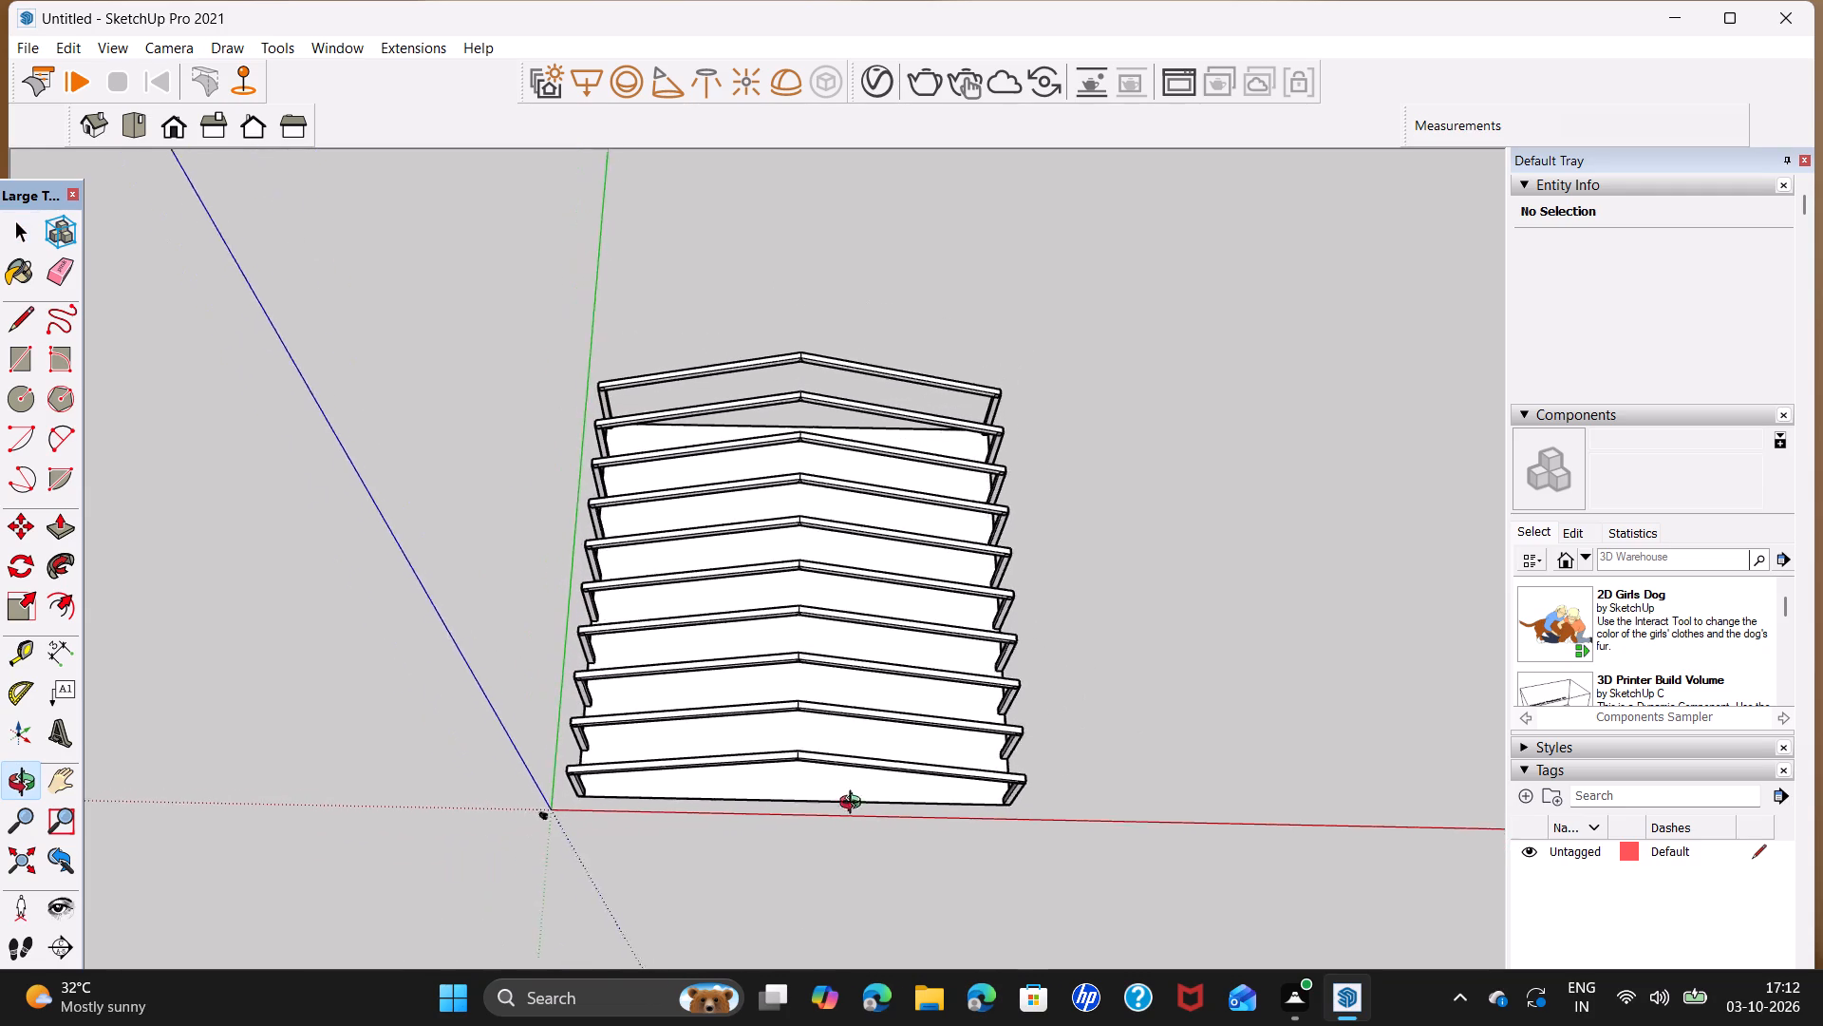
pyautogui.moveTo(855, 805); pyautogui.dragTo(1352, 567, button='middle')
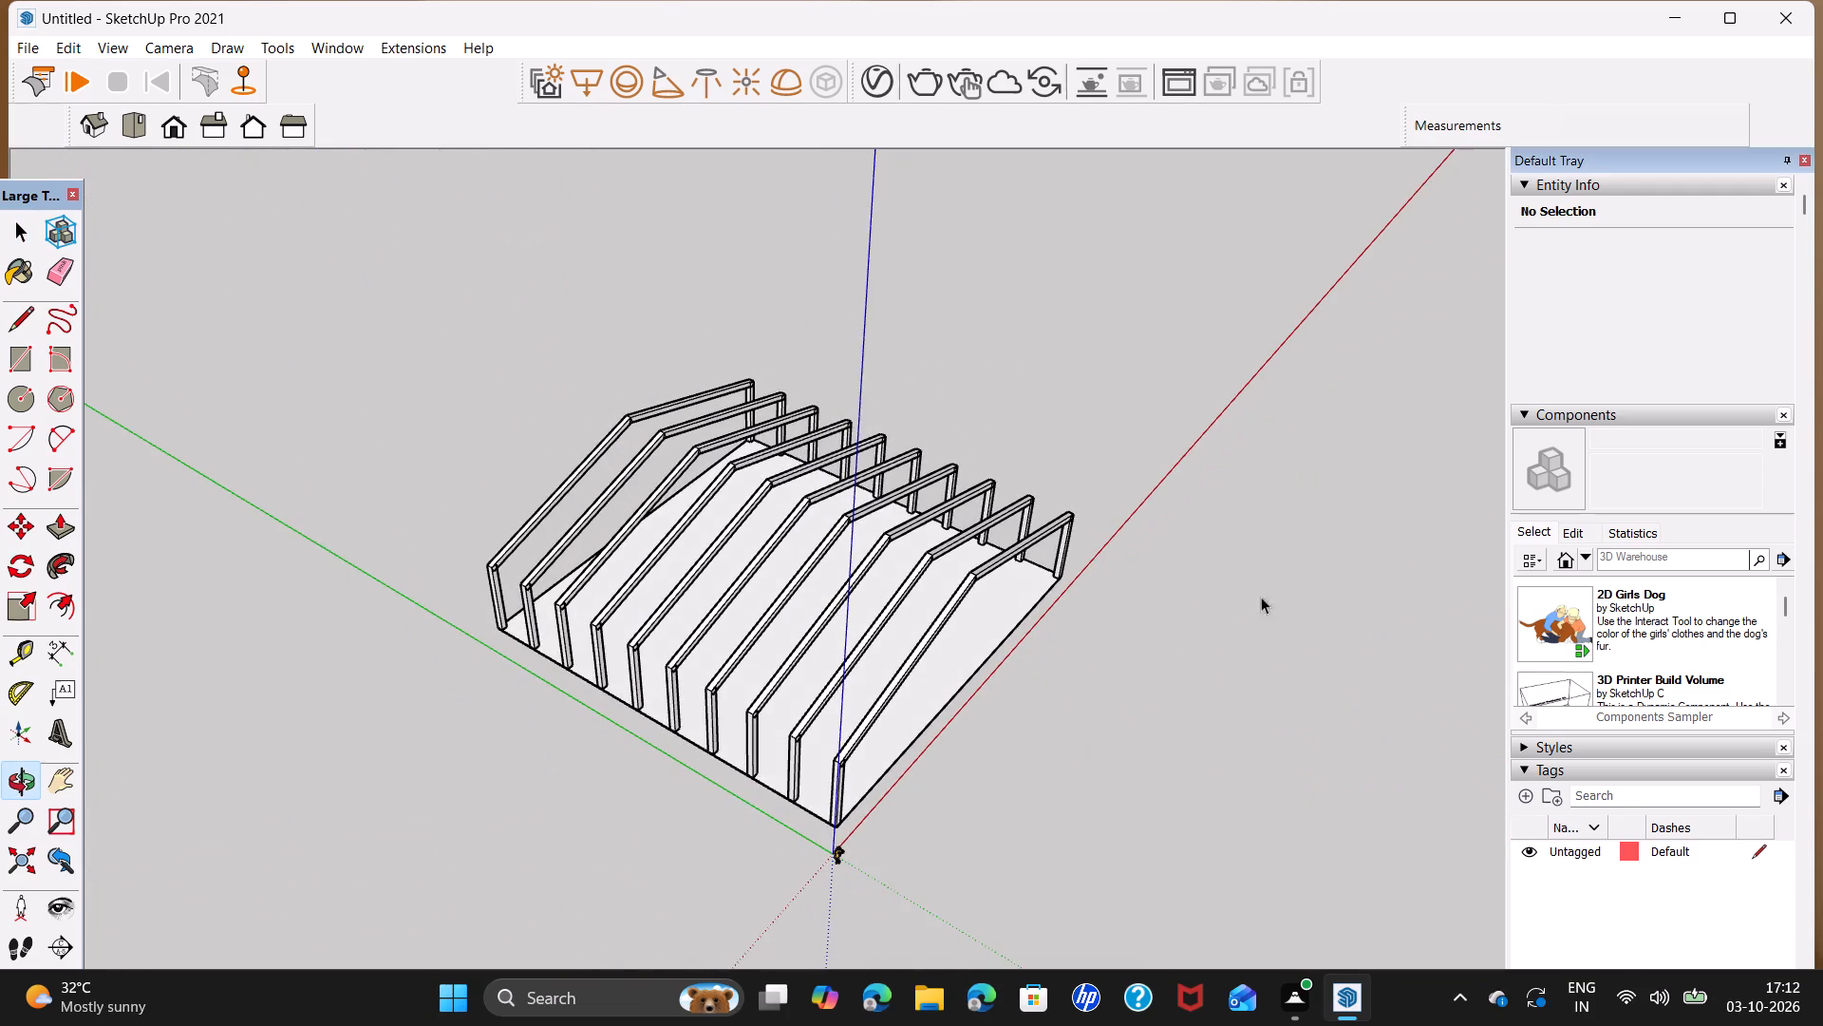
# Examine up close the joints where the rafters meet the tops of the columns near the origin.
pyautogui.scroll(5, 795, 765)
pyautogui.moveTo(868, 819); pyautogui.dragTo(1097, 816, button='middle')
pyautogui.scroll(3, 1050, 670)
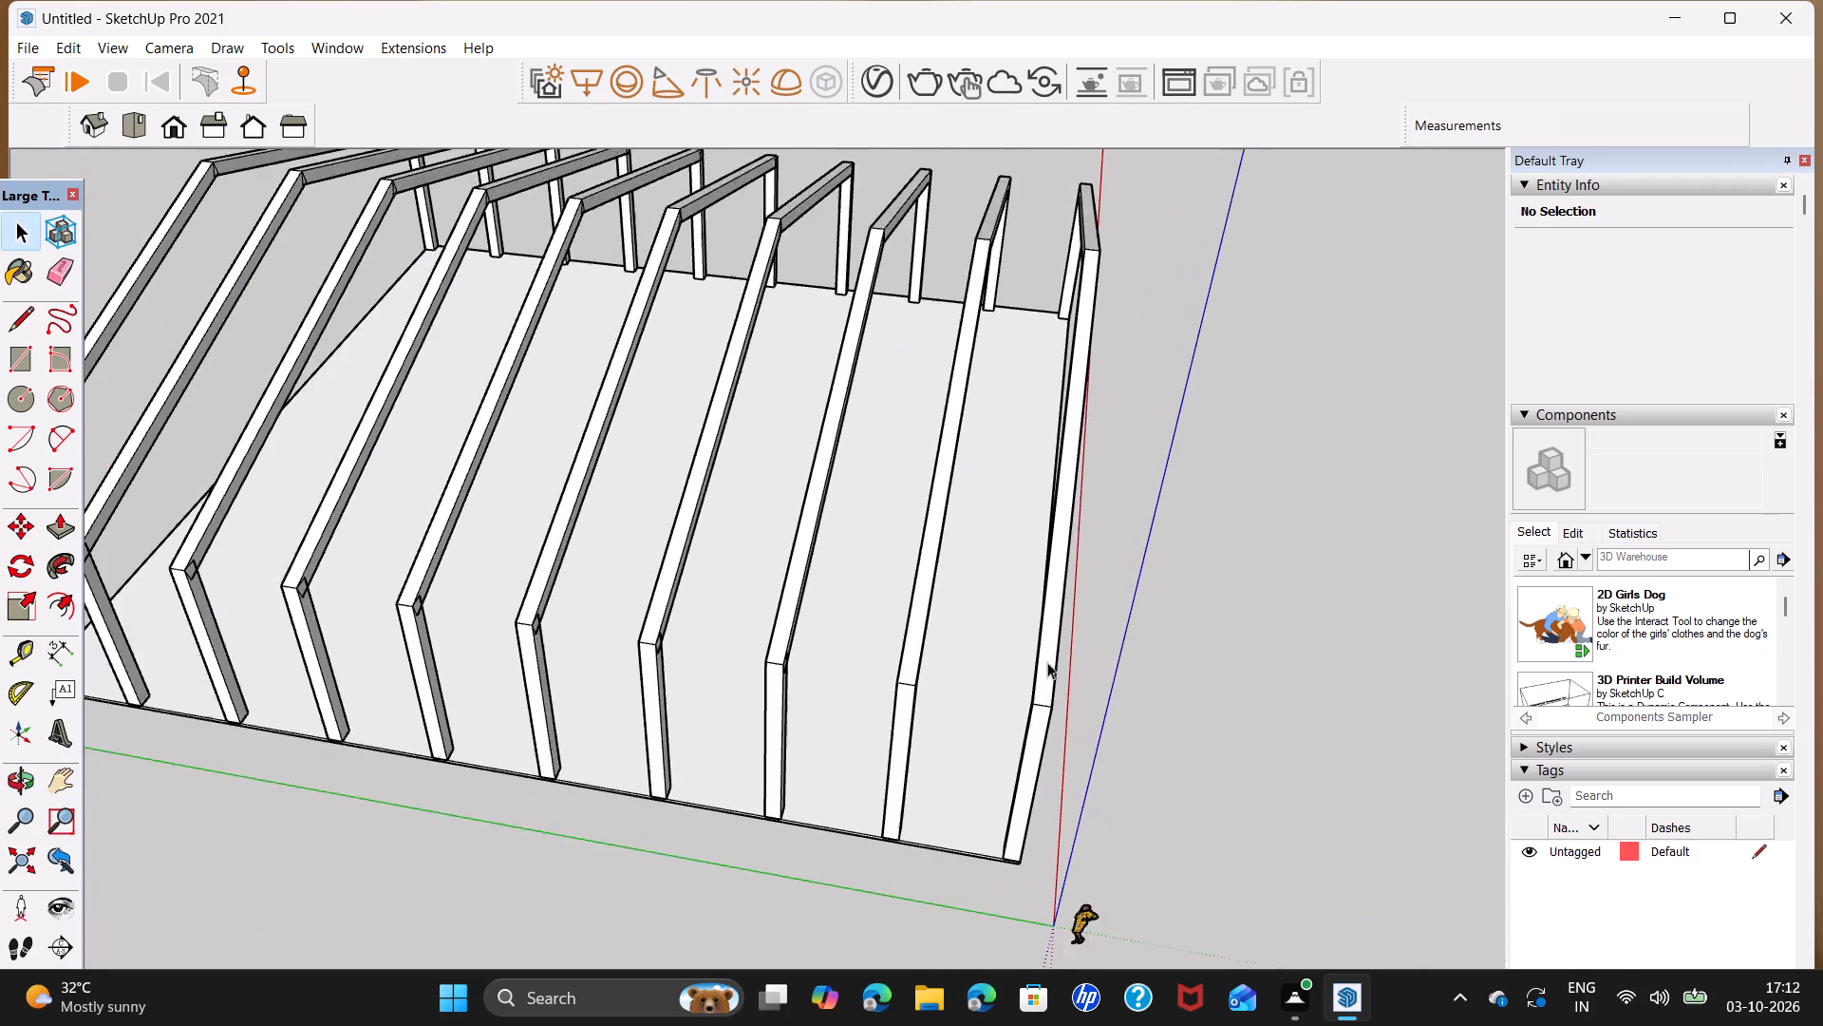
pyautogui.scroll(3, 1047, 662)
pyautogui.moveTo(1052, 651); pyautogui.dragTo(811, 486, button='middle')
pyautogui.scroll(4, 911, 594)
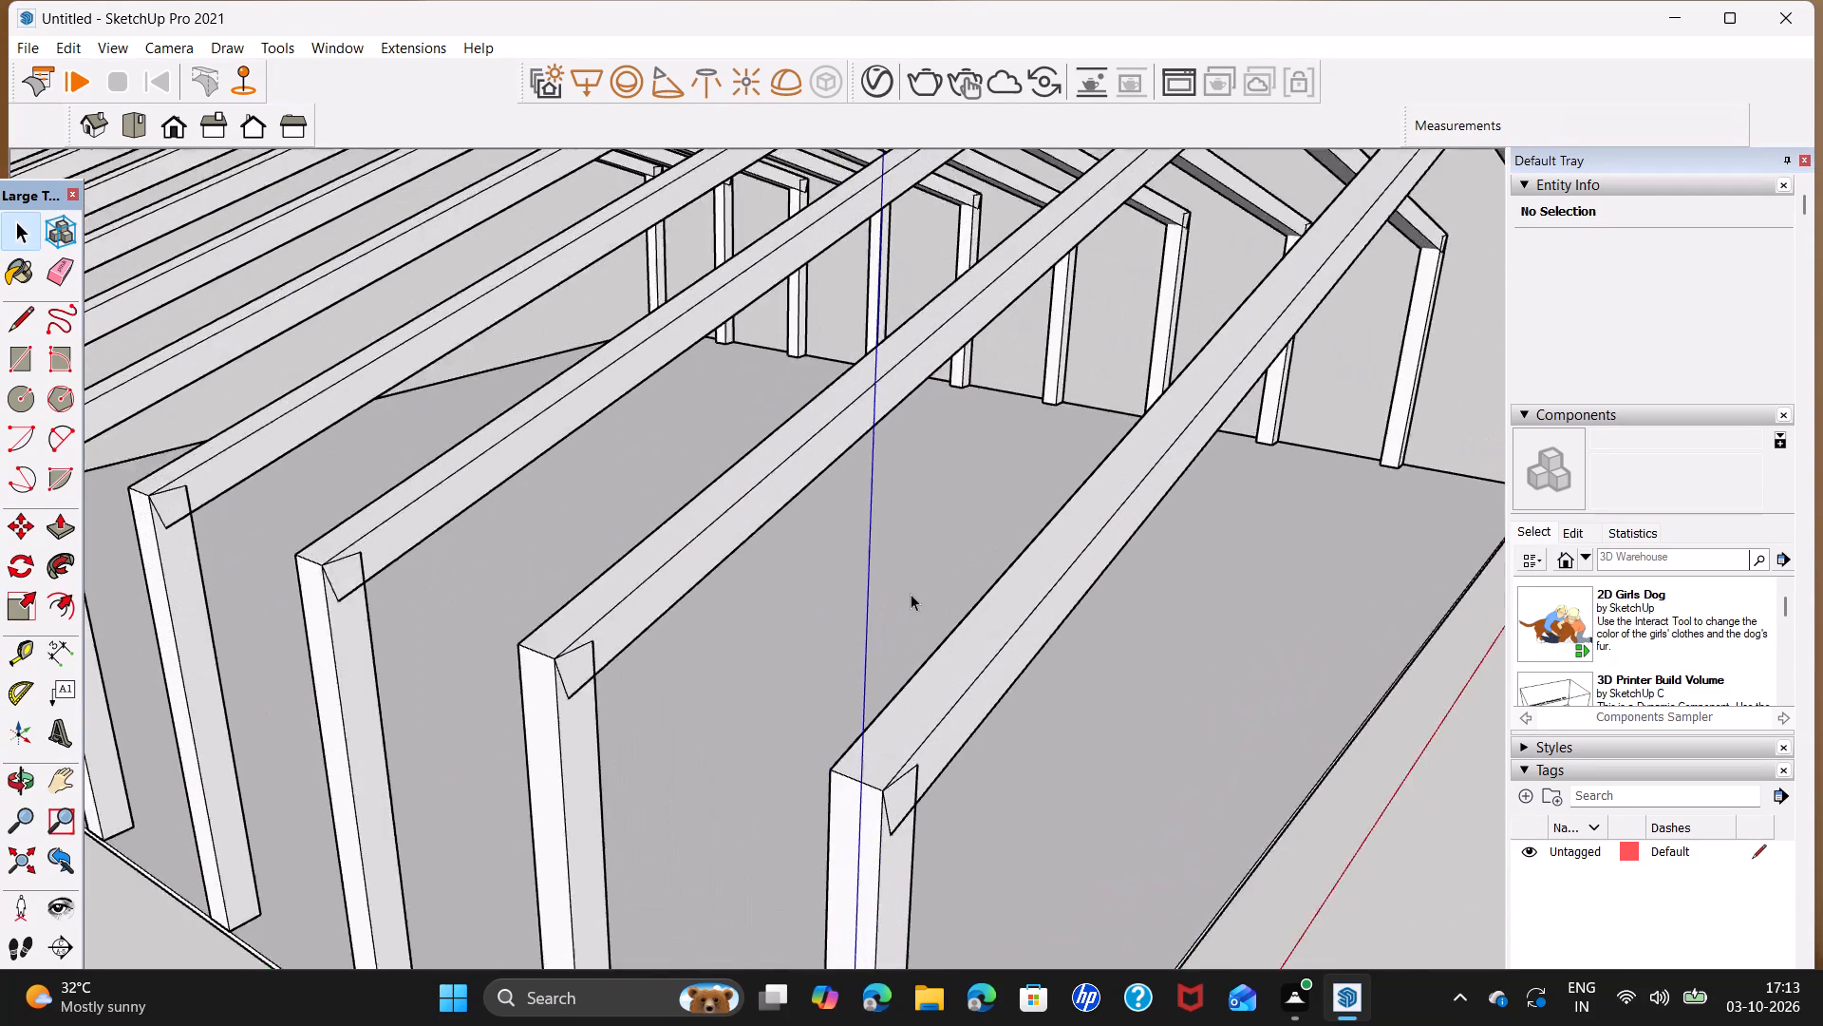
pyautogui.scroll(1, 911, 594)
pyautogui.moveTo(987, 698); pyautogui.dragTo(884, 669, button='middle')
pyautogui.scroll(-2, 902, 702)
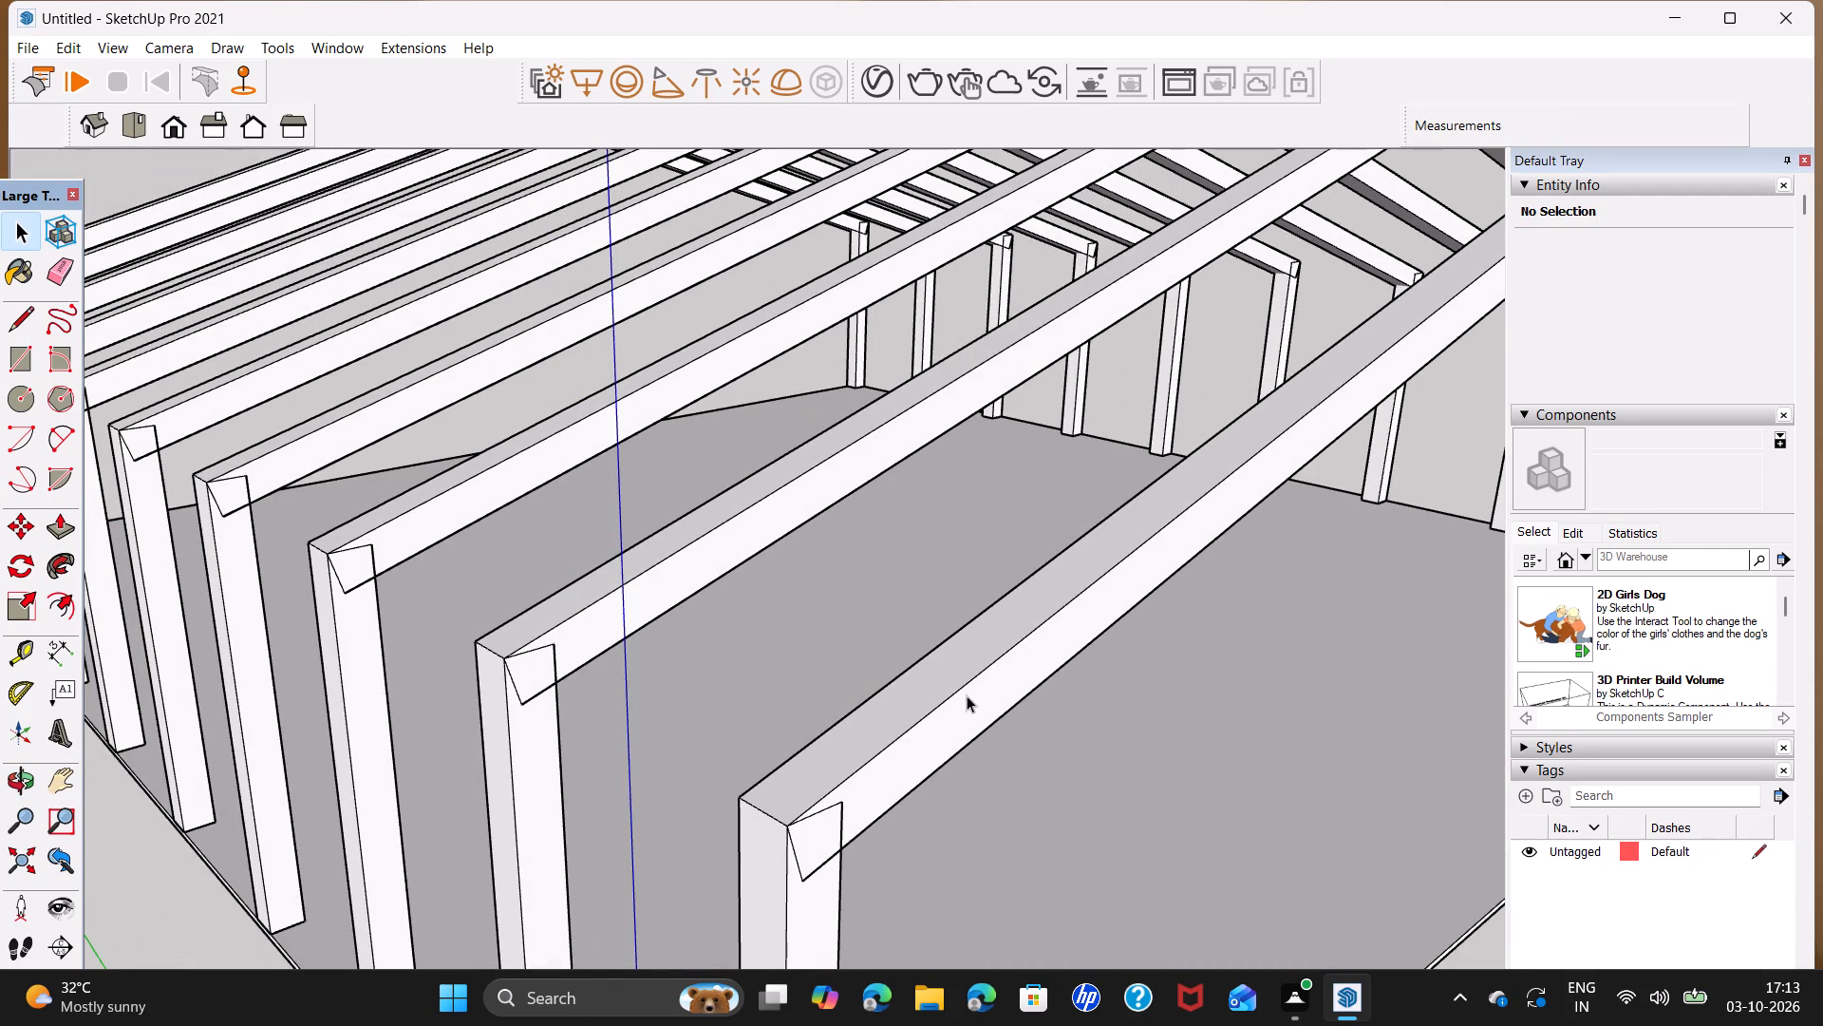
pyautogui.keyDown('shift'); pyautogui.moveTo(983, 681); pyautogui.dragTo(772, 637, button='middle'); pyautogui.keyUp('shift')
pyautogui.scroll(-2, 769, 636)
pyautogui.moveTo(825, 616); pyautogui.dragTo(836, 708, button='middle')
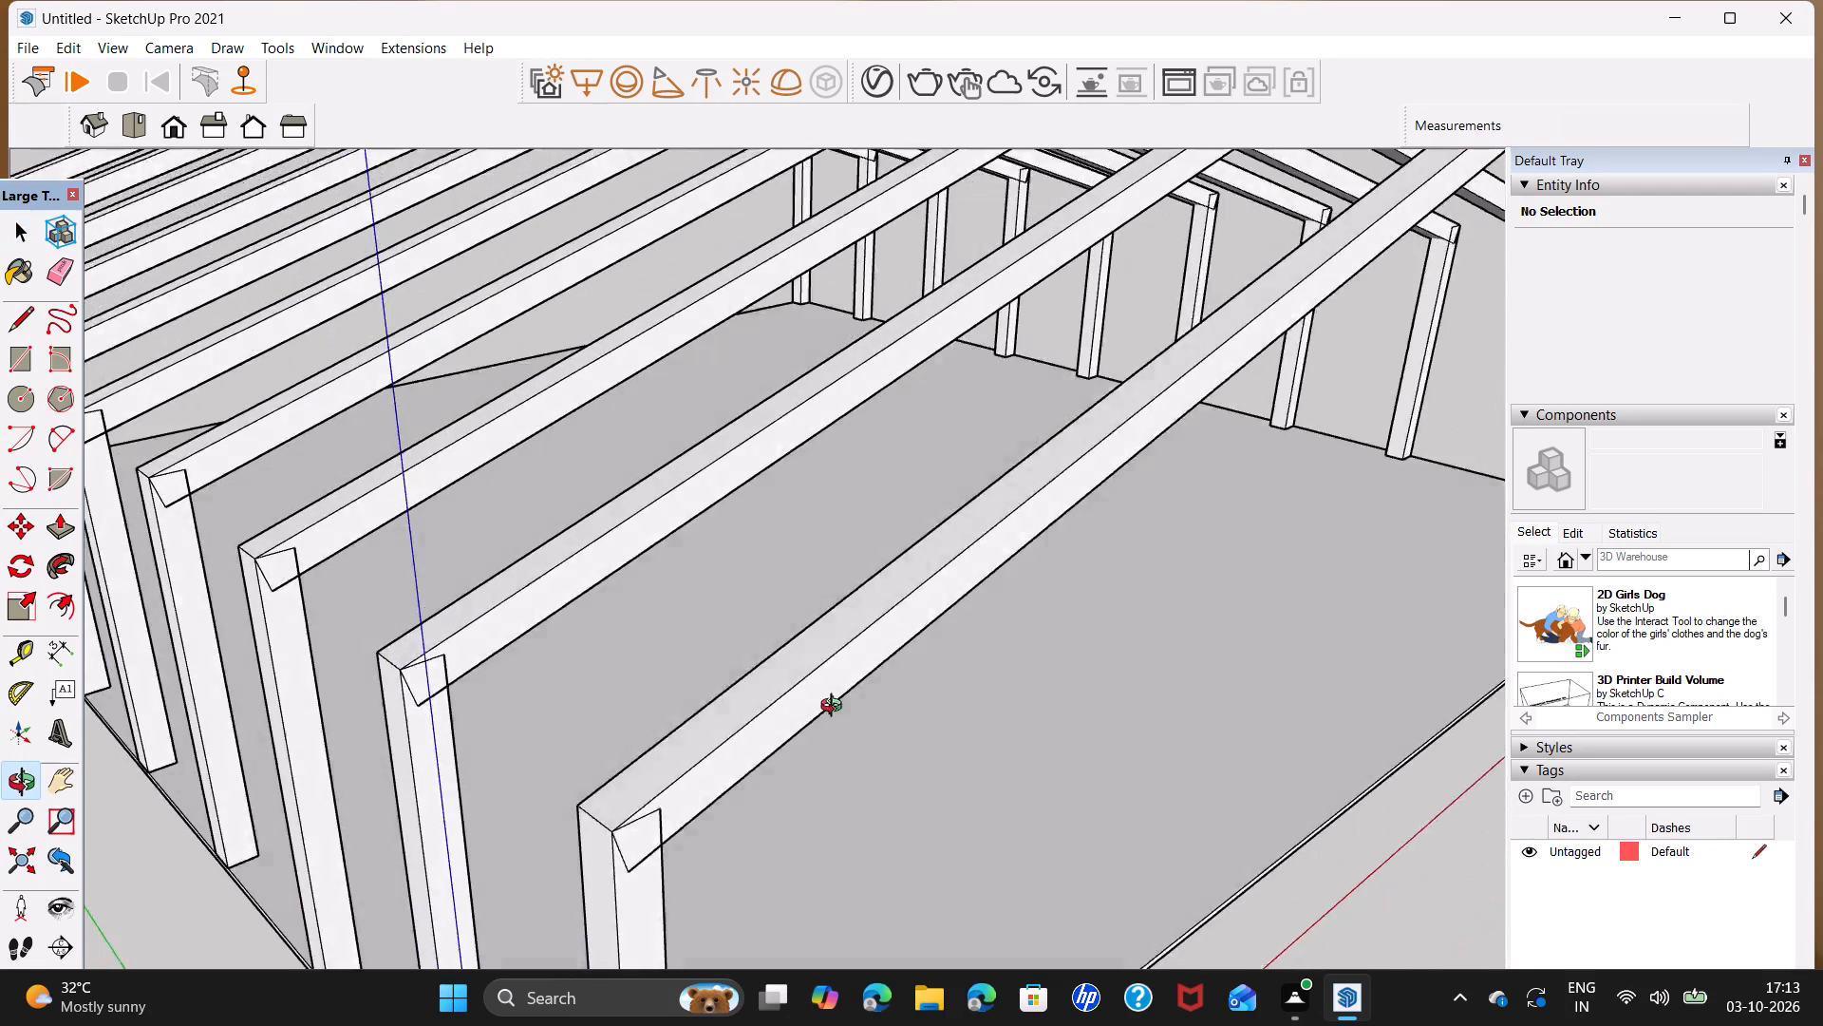
# Examine the rafter ends, column tops and ridge line of the roof frames from above and from the front.
pyautogui.moveTo(836, 708); pyautogui.dragTo(666, 773, button='middle')
pyautogui.scroll(-3, 695, 725)
pyautogui.moveTo(806, 674); pyautogui.dragTo(692, 698, button='middle')
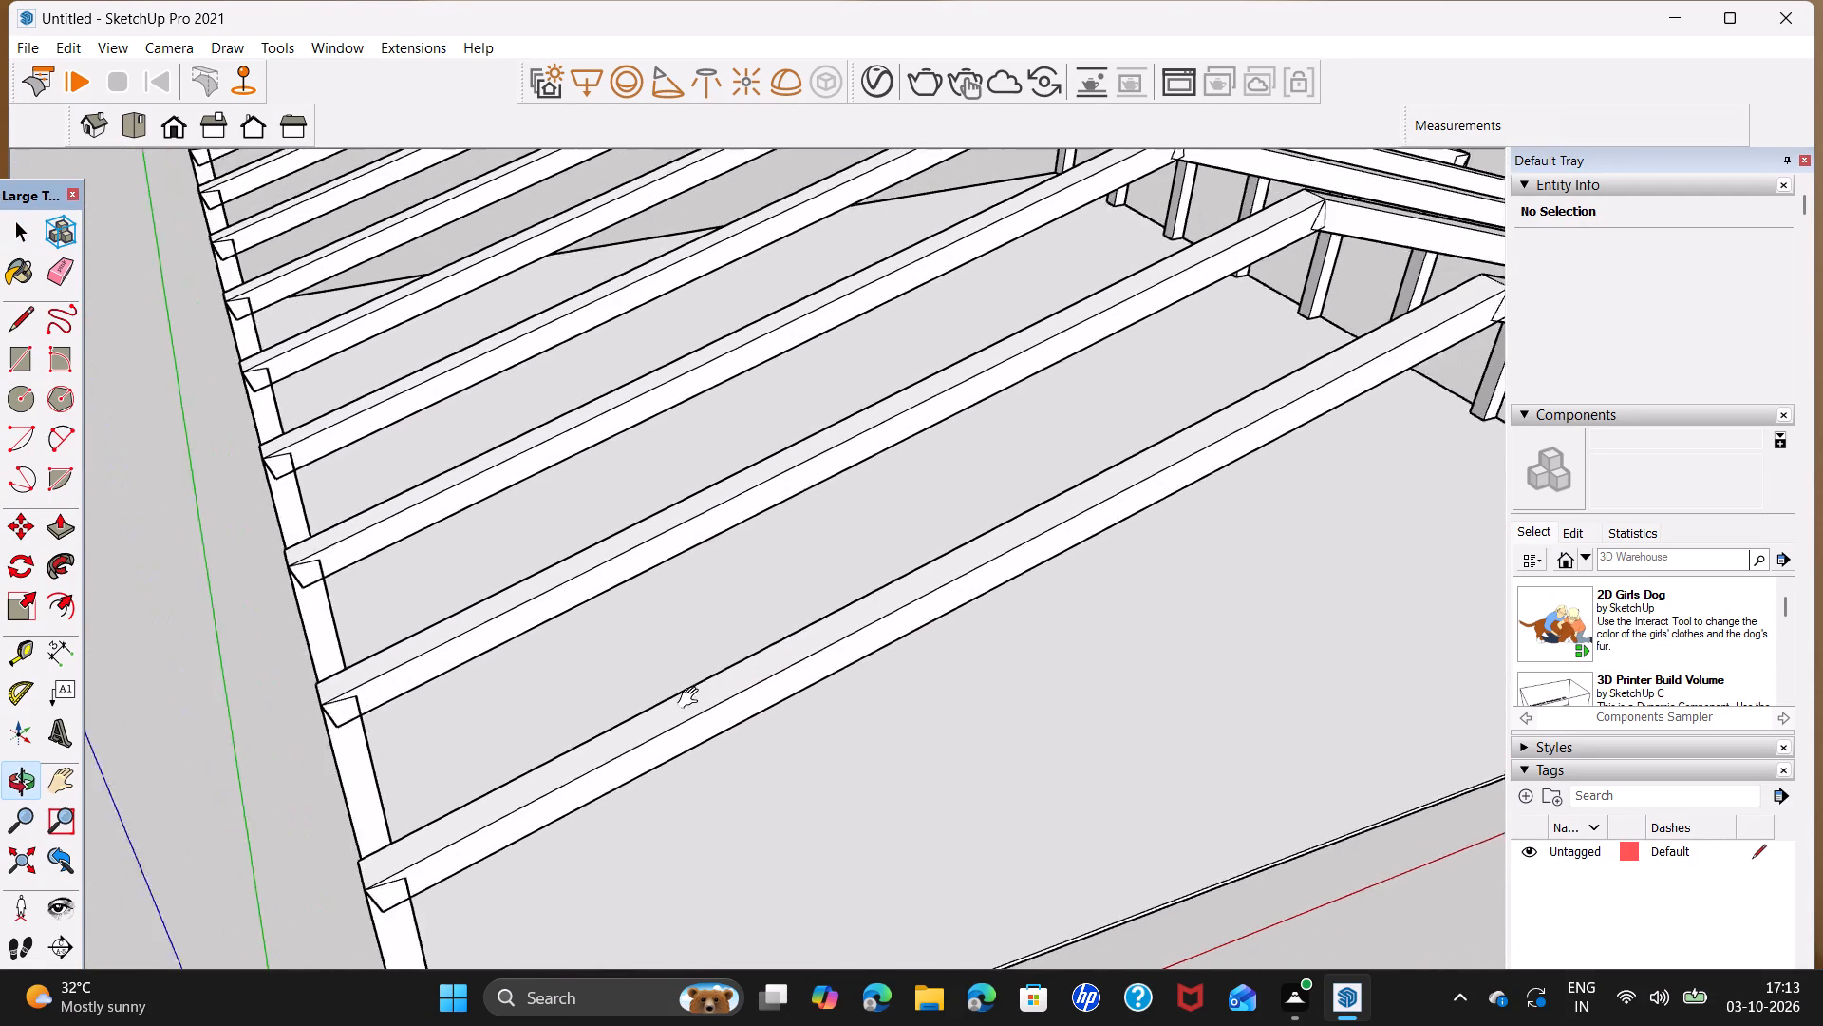
pyautogui.moveTo(692, 698); pyautogui.dragTo(621, 685, button='middle')
pyautogui.scroll(-3, 642, 663)
pyautogui.moveTo(843, 634); pyautogui.dragTo(650, 762, button='middle')
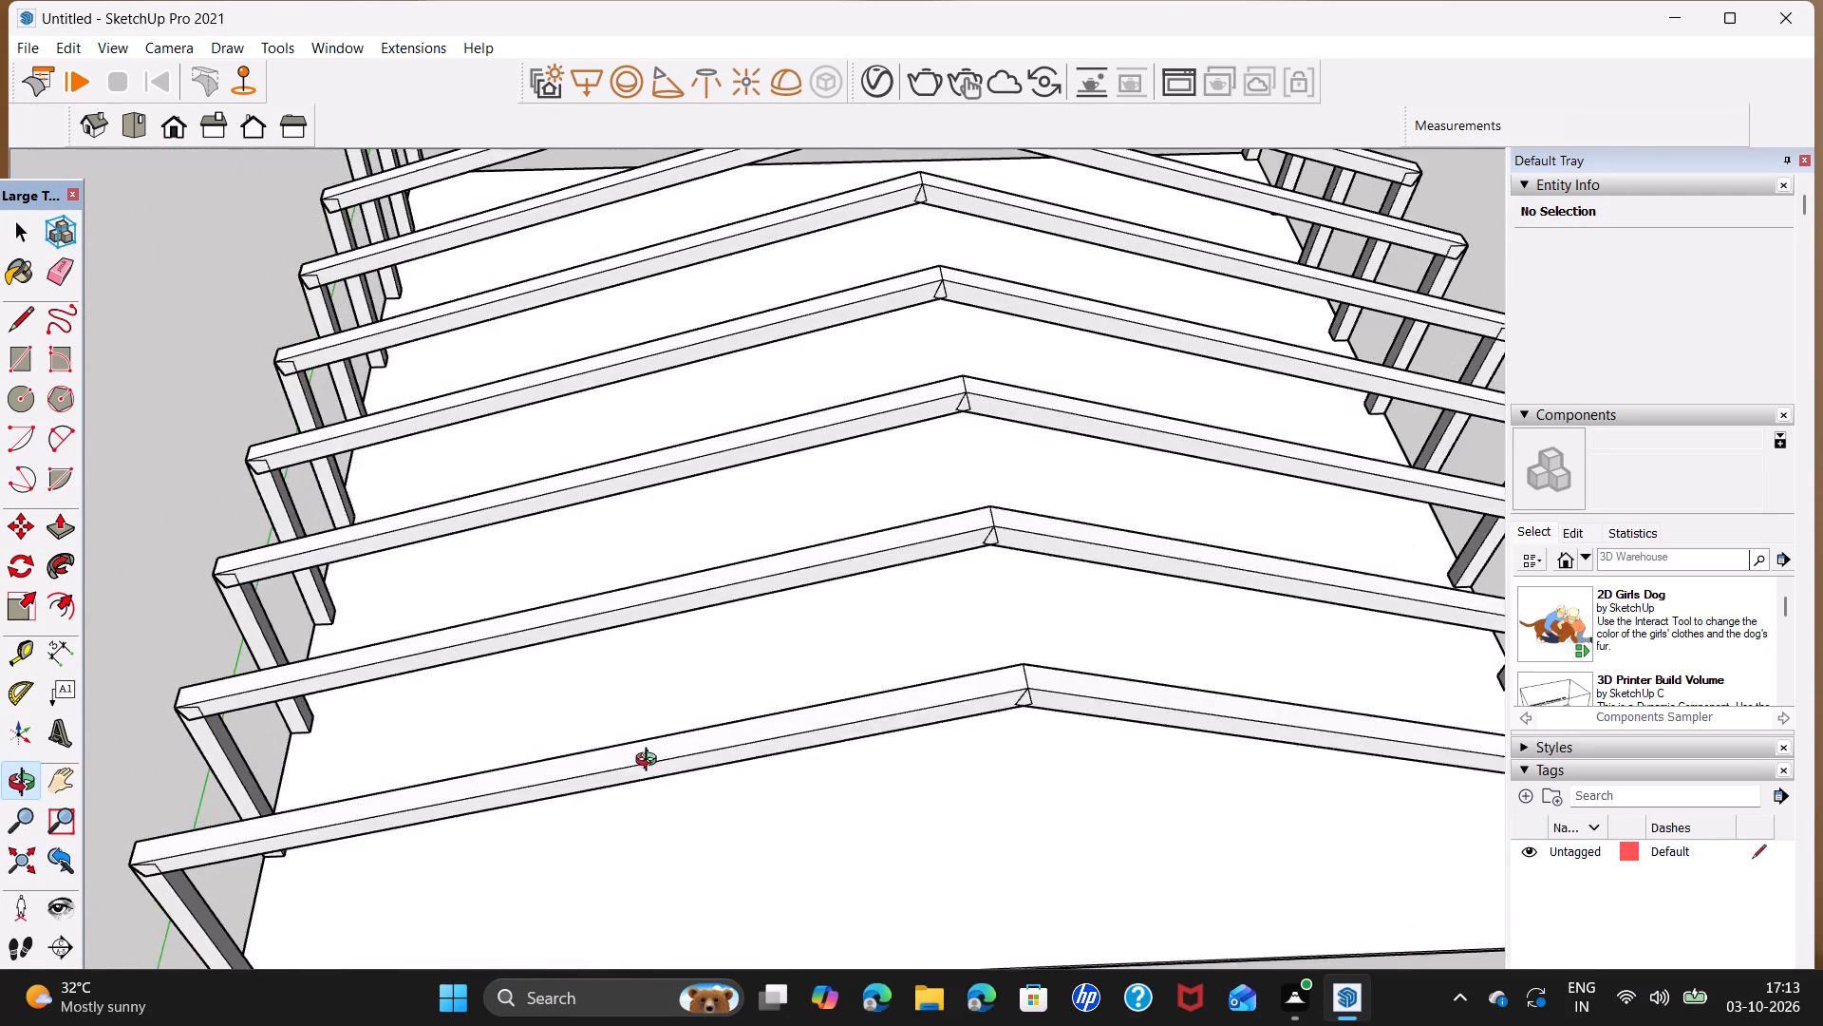
pyautogui.moveTo(650, 762); pyautogui.dragTo(630, 776, button='middle')
pyautogui.keyDown('shift'); pyautogui.moveTo(597, 755); pyautogui.dragTo(941, 690, button='middle'); pyautogui.keyUp('shift')
pyautogui.scroll(2, 880, 713)
pyautogui.scroll(-3, 894, 706)
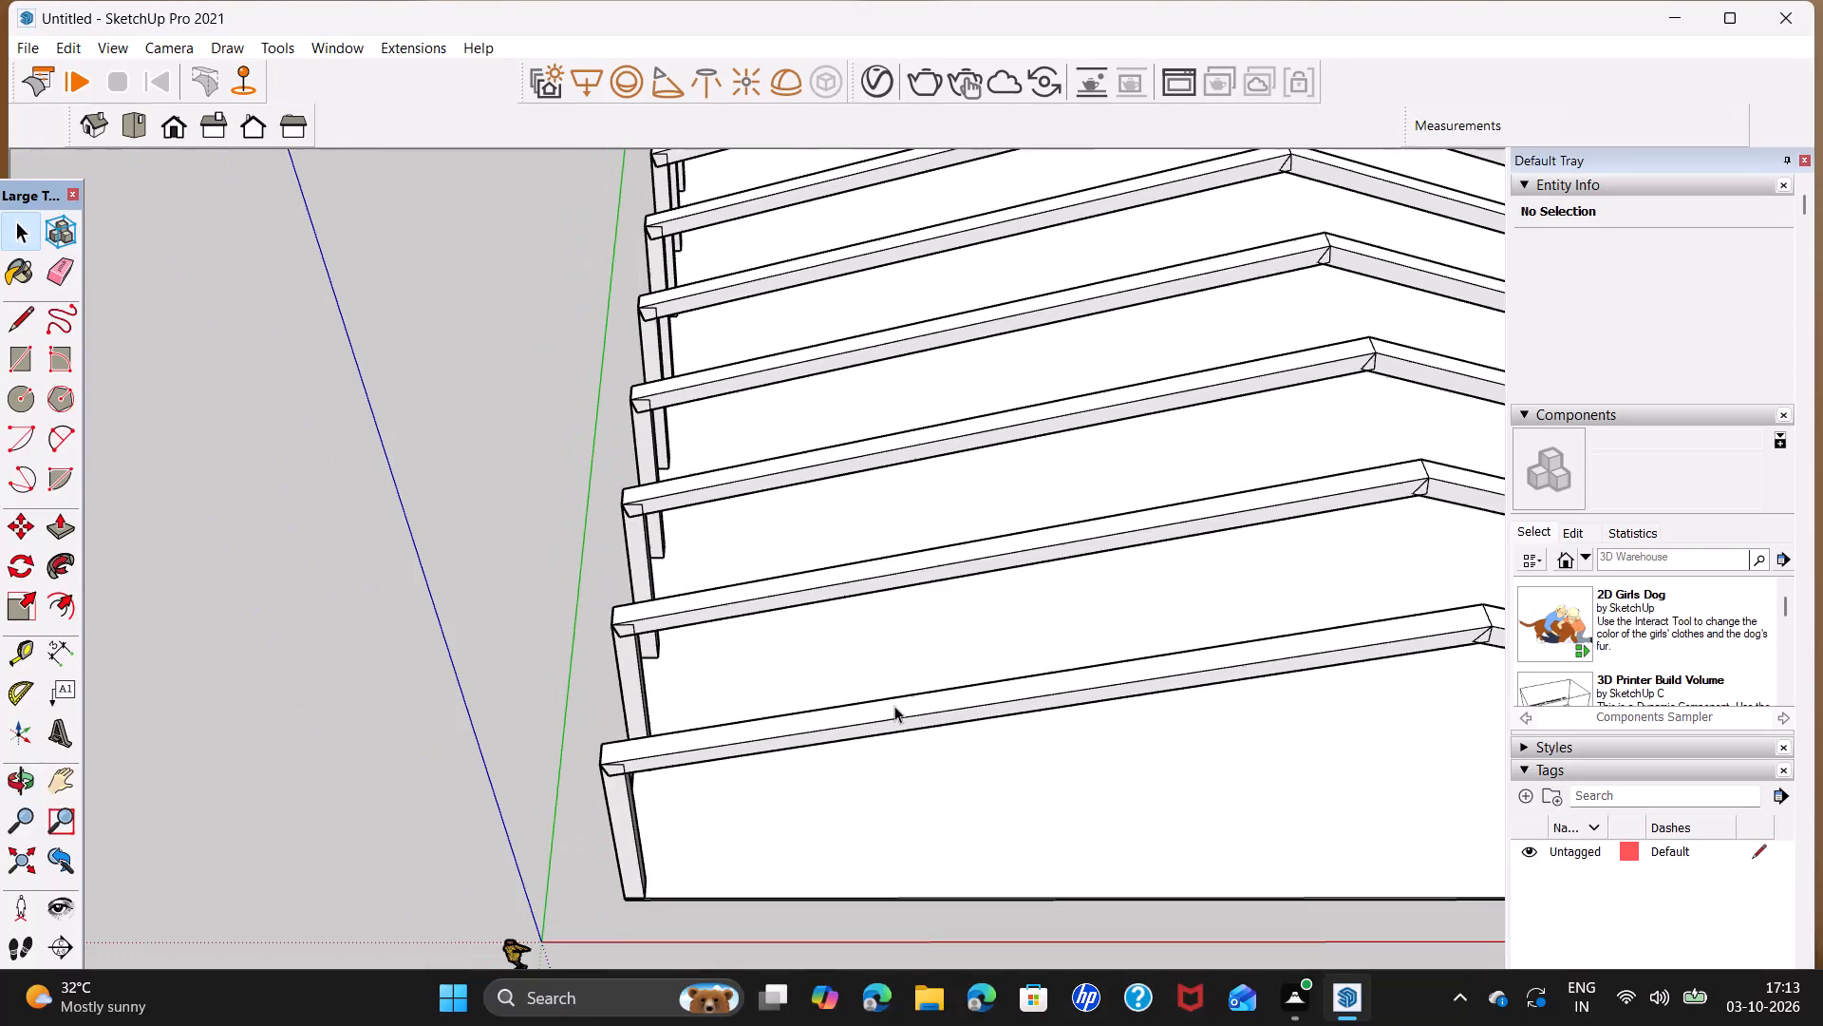
pyautogui.scroll(-1, 894, 706)
pyautogui.keyDown('shift'); pyautogui.moveTo(989, 680); pyautogui.dragTo(758, 685, button='middle'); pyautogui.keyUp('shift')
pyautogui.scroll(1, 373, 746)
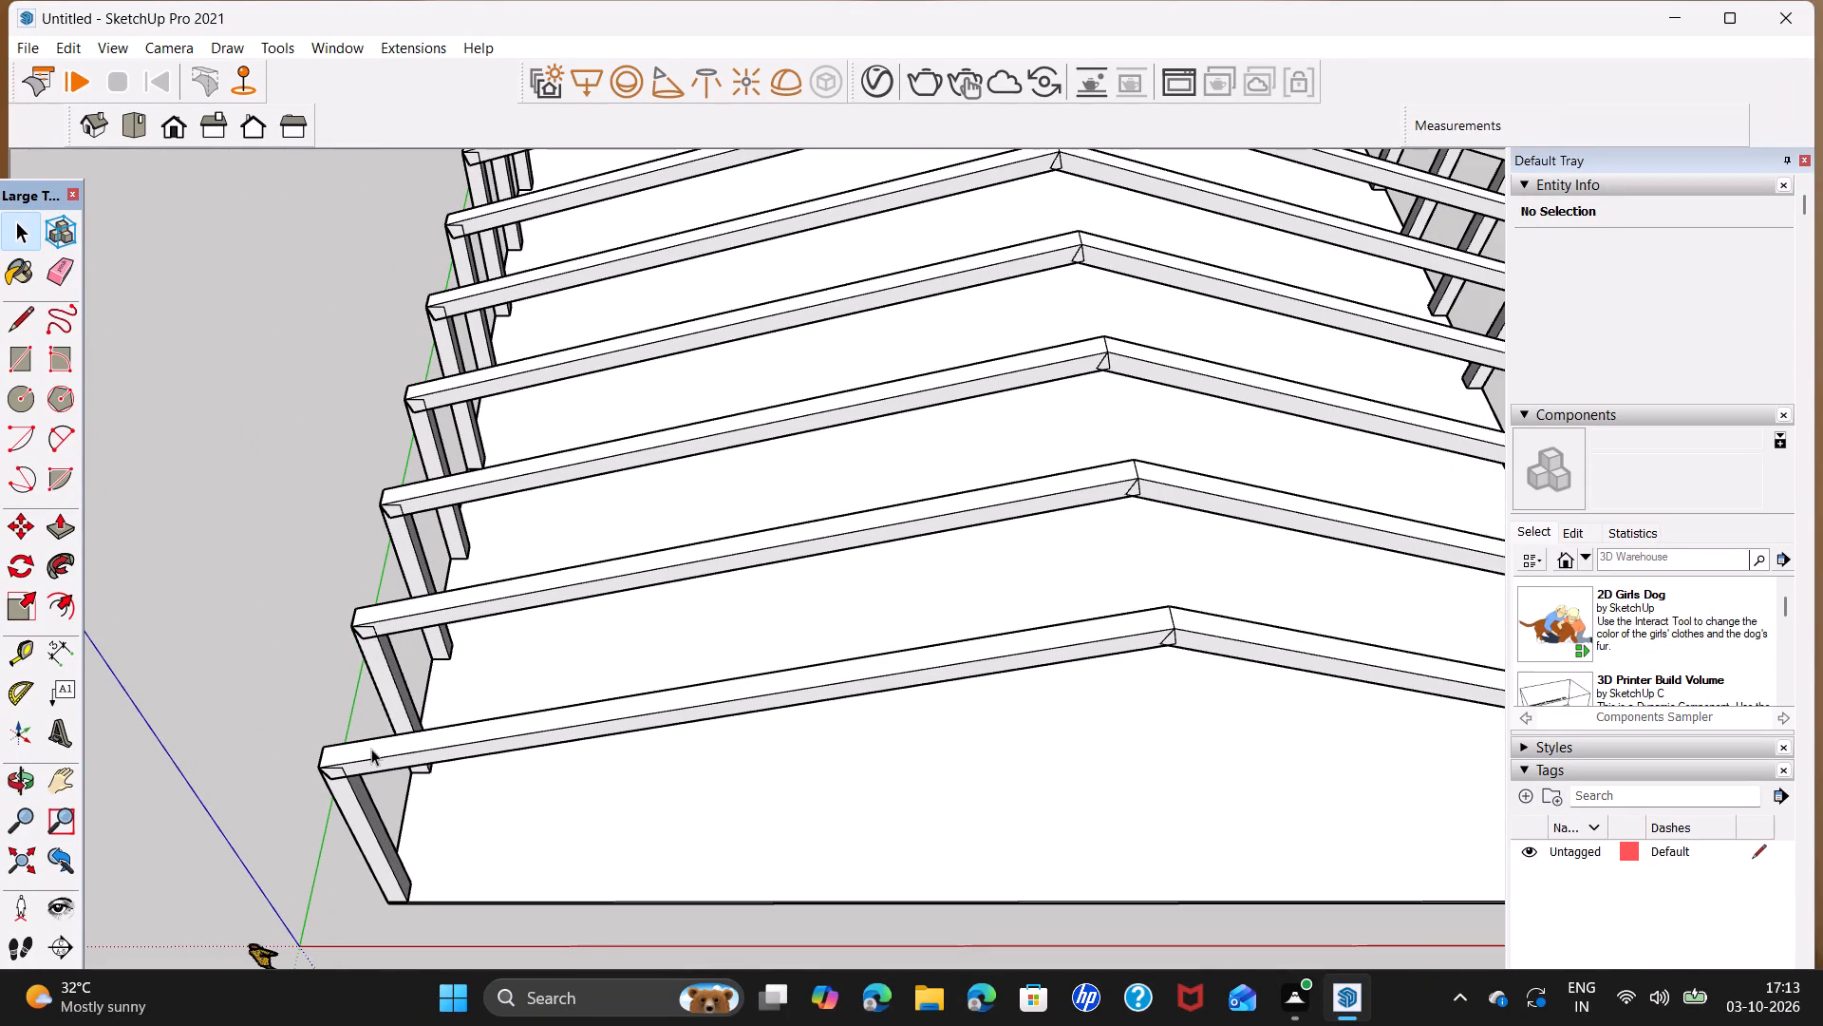
pyautogui.press('l')
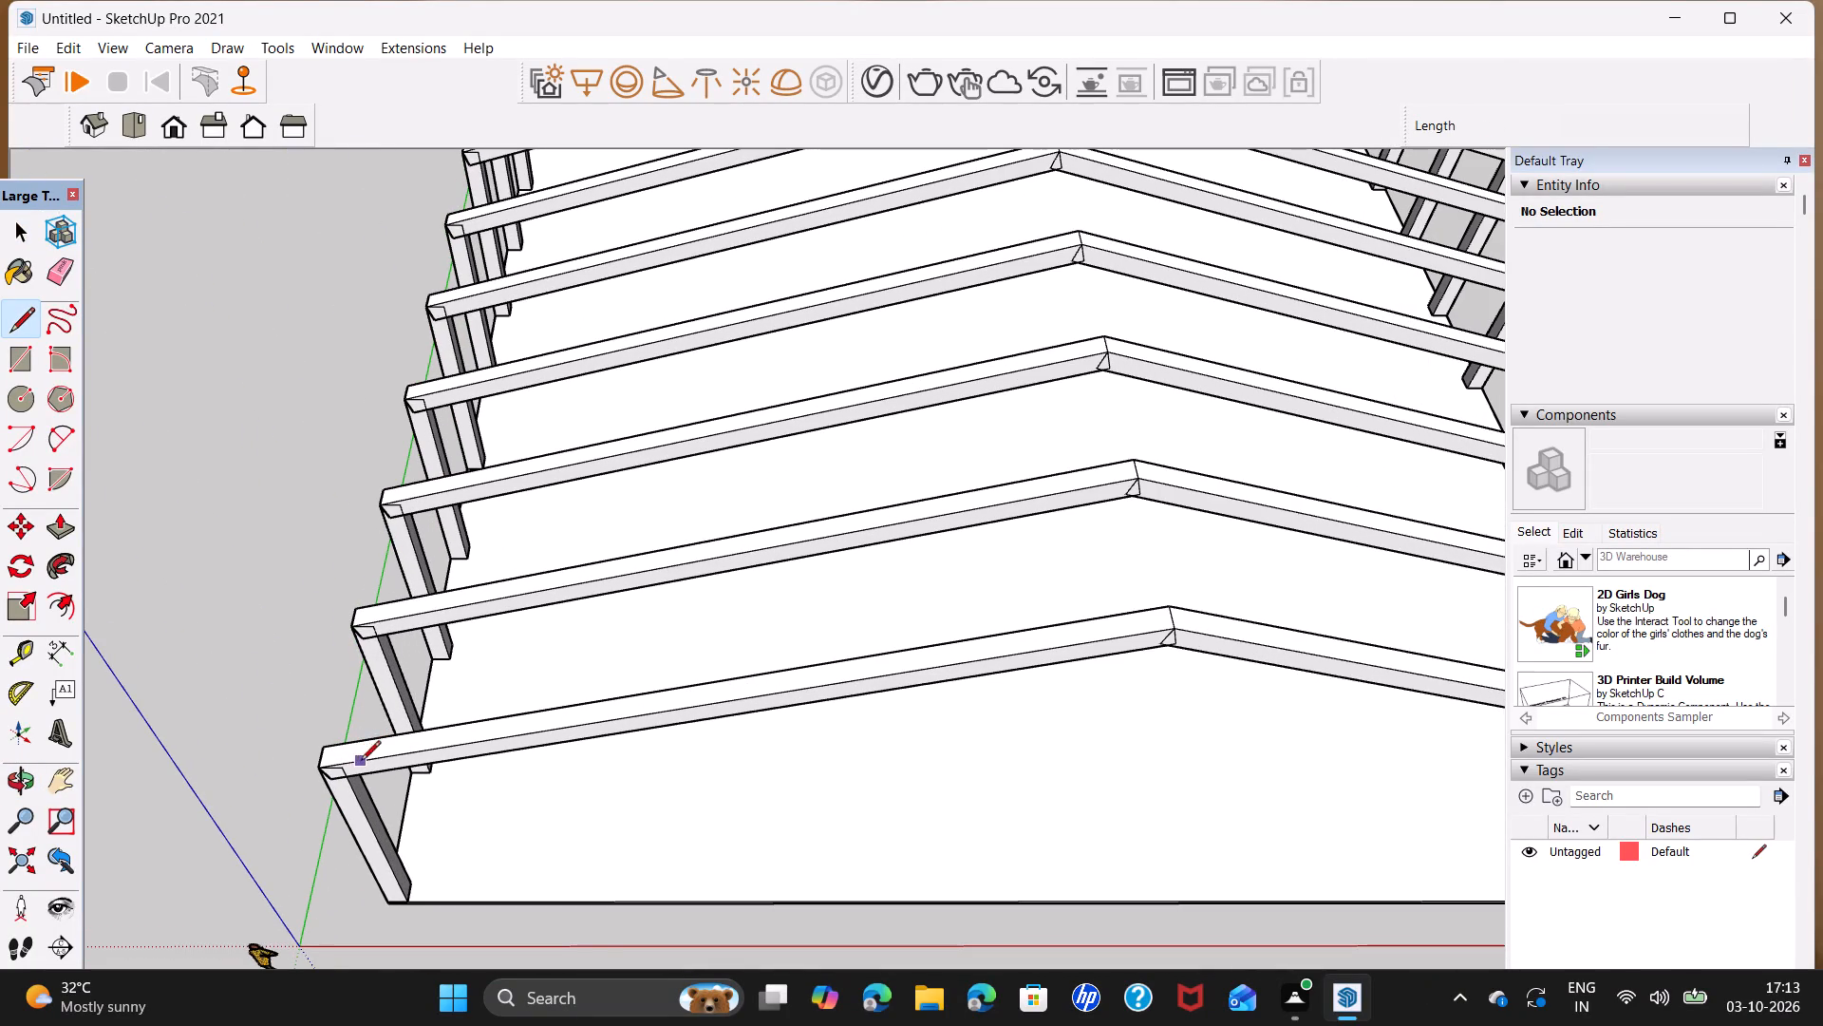
pyautogui.press('space')
pyautogui.scroll(-3, 361, 762)
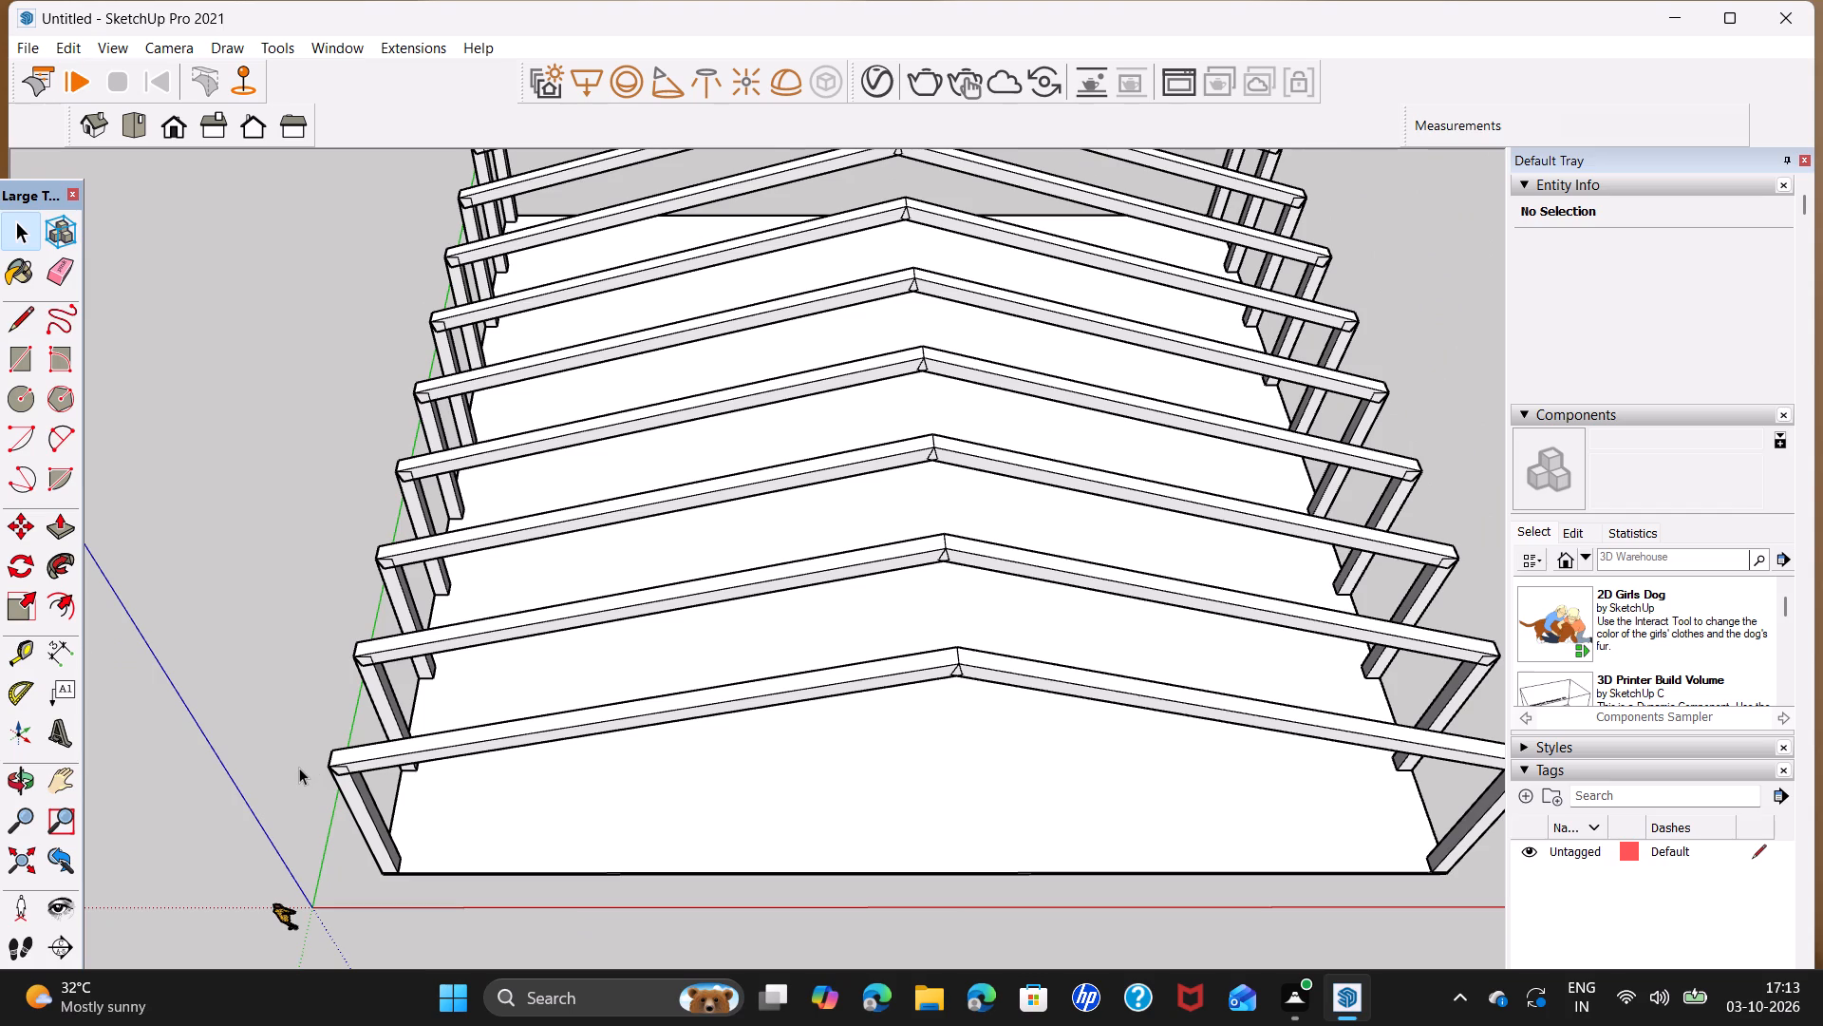
pyautogui.scroll(-2, 296, 759)
# Draw a rectangle about 1' 6" by 1' 4 1/4" on the side face at the top of the column nearest the origin.
pyautogui.moveTo(314, 795); pyautogui.dragTo(1268, 535, button='middle')
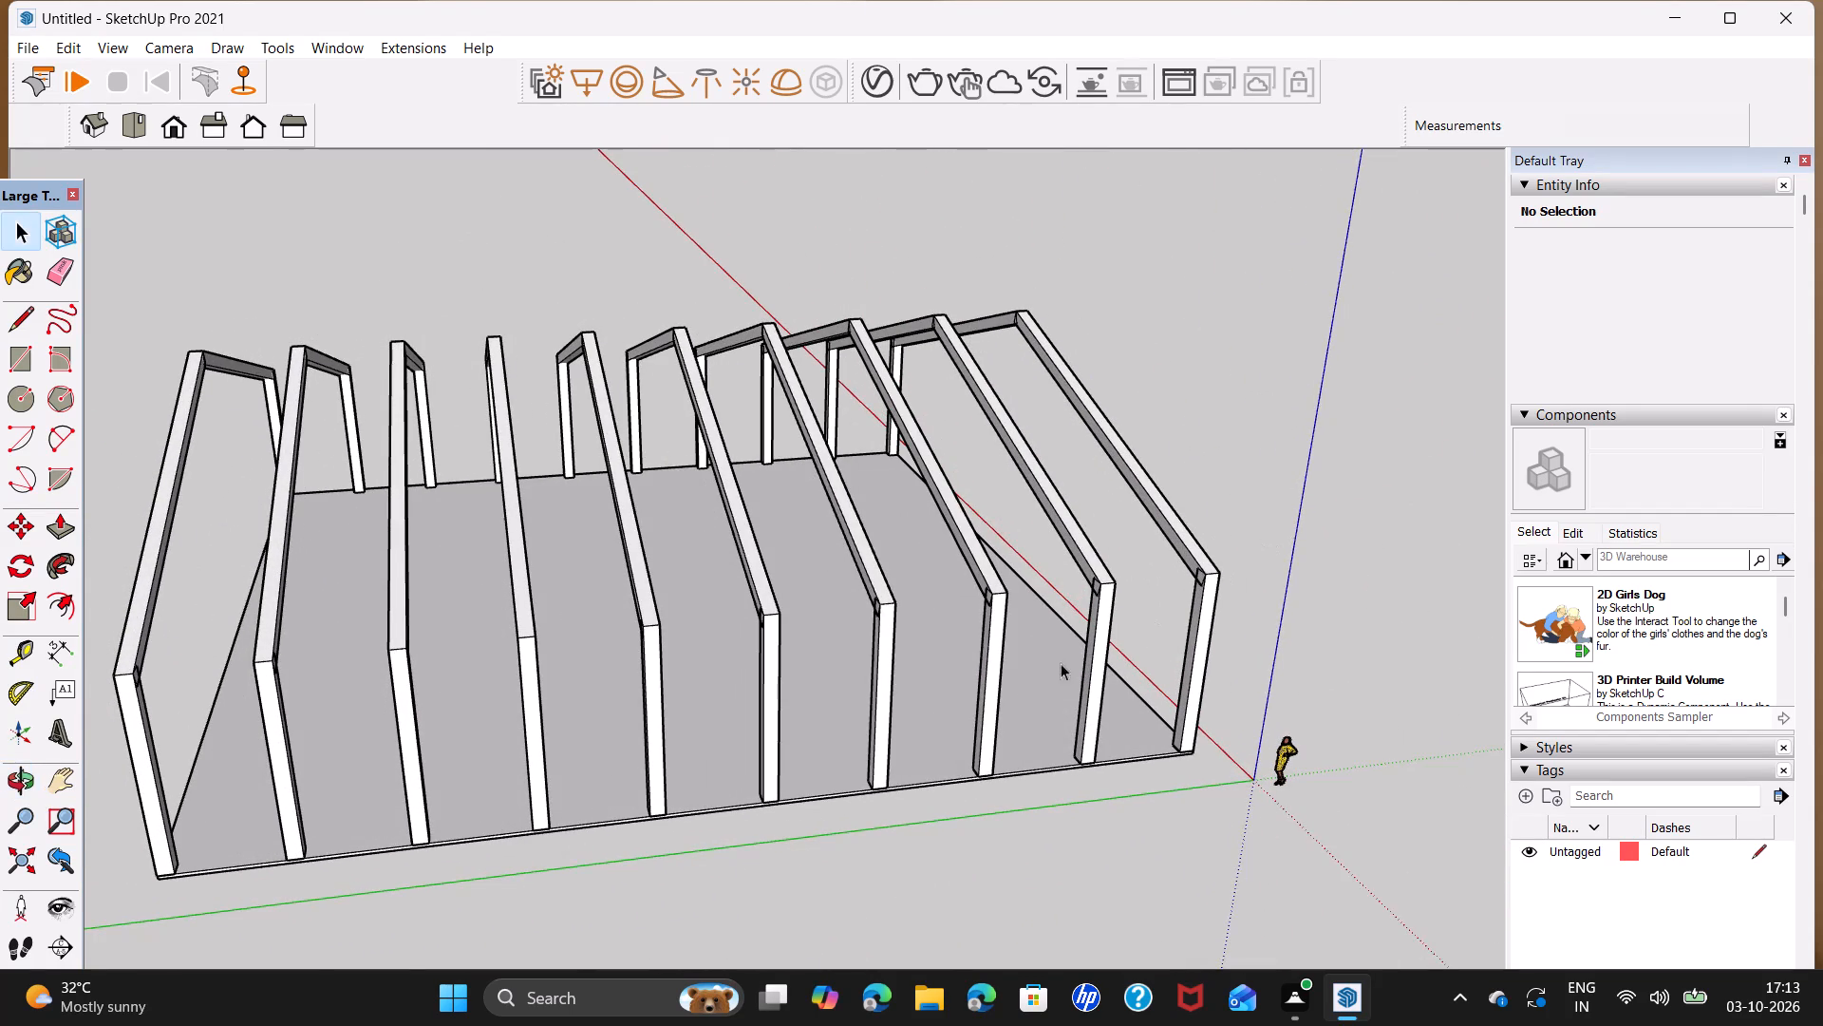
pyautogui.moveTo(924, 684); pyautogui.dragTo(1355, 721, button='middle')
pyautogui.scroll(2, 1186, 446)
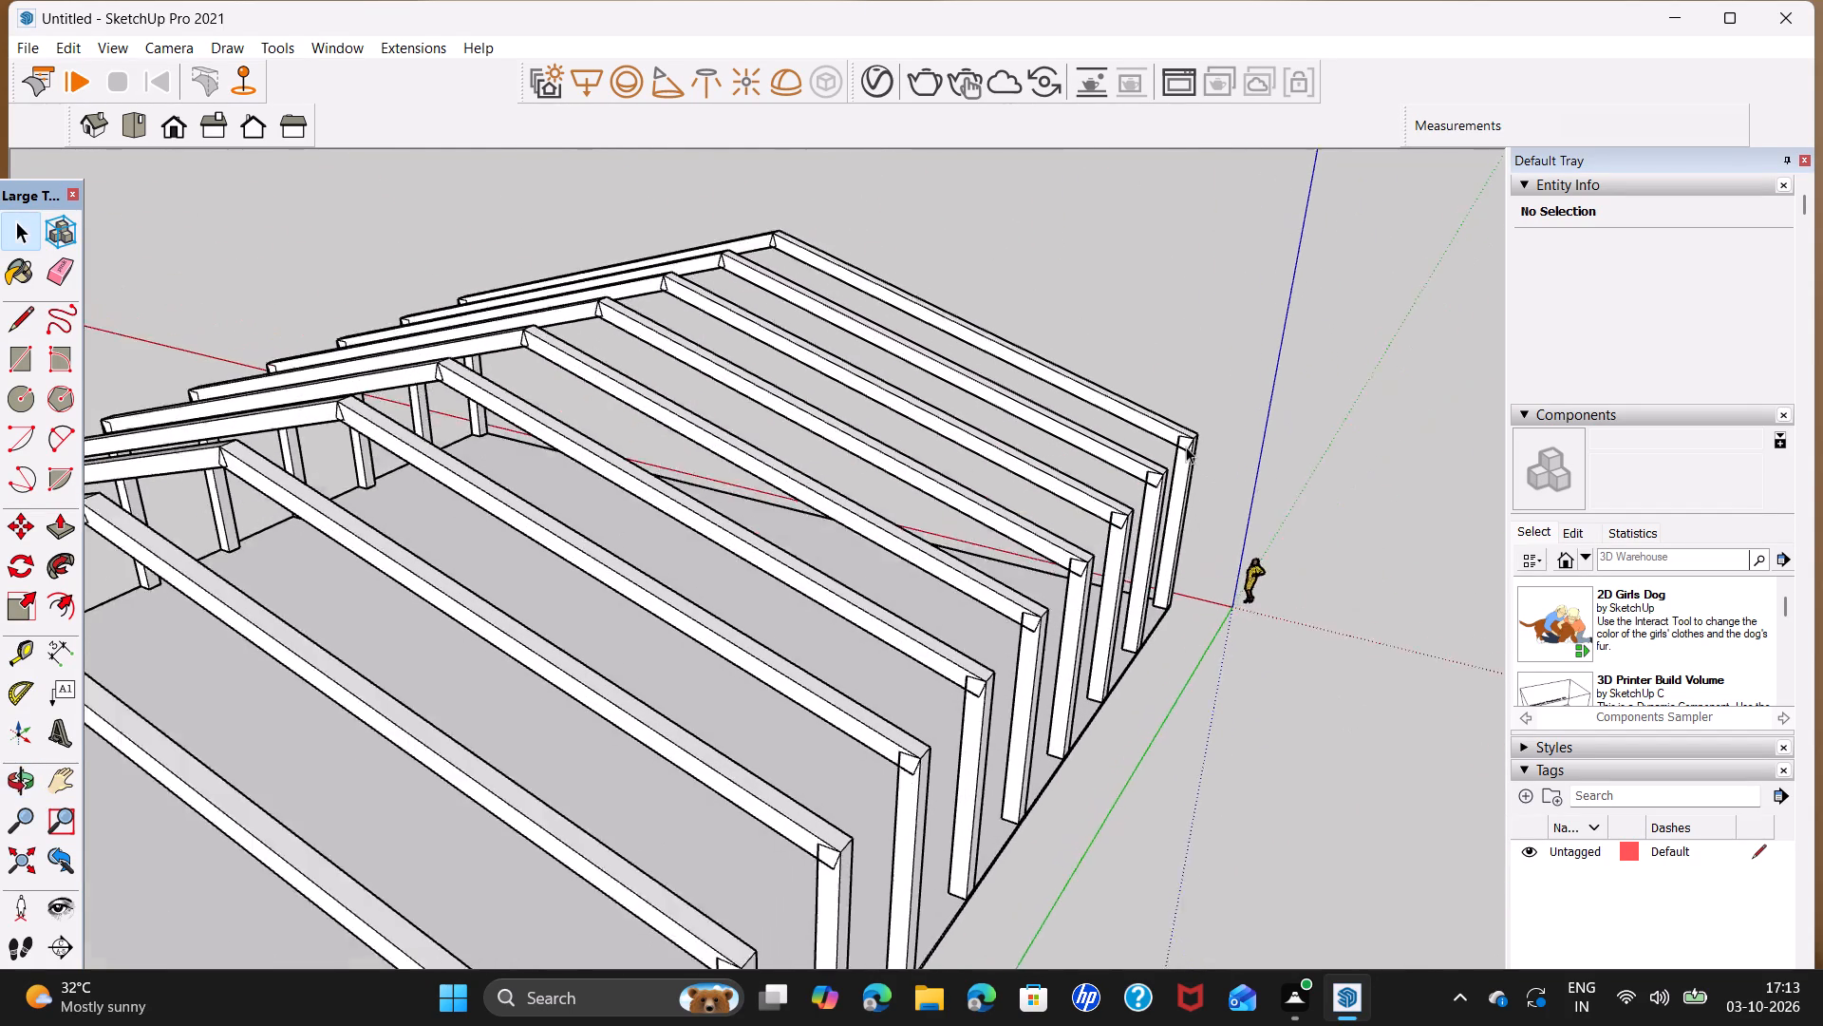
pyautogui.scroll(12, 1186, 446)
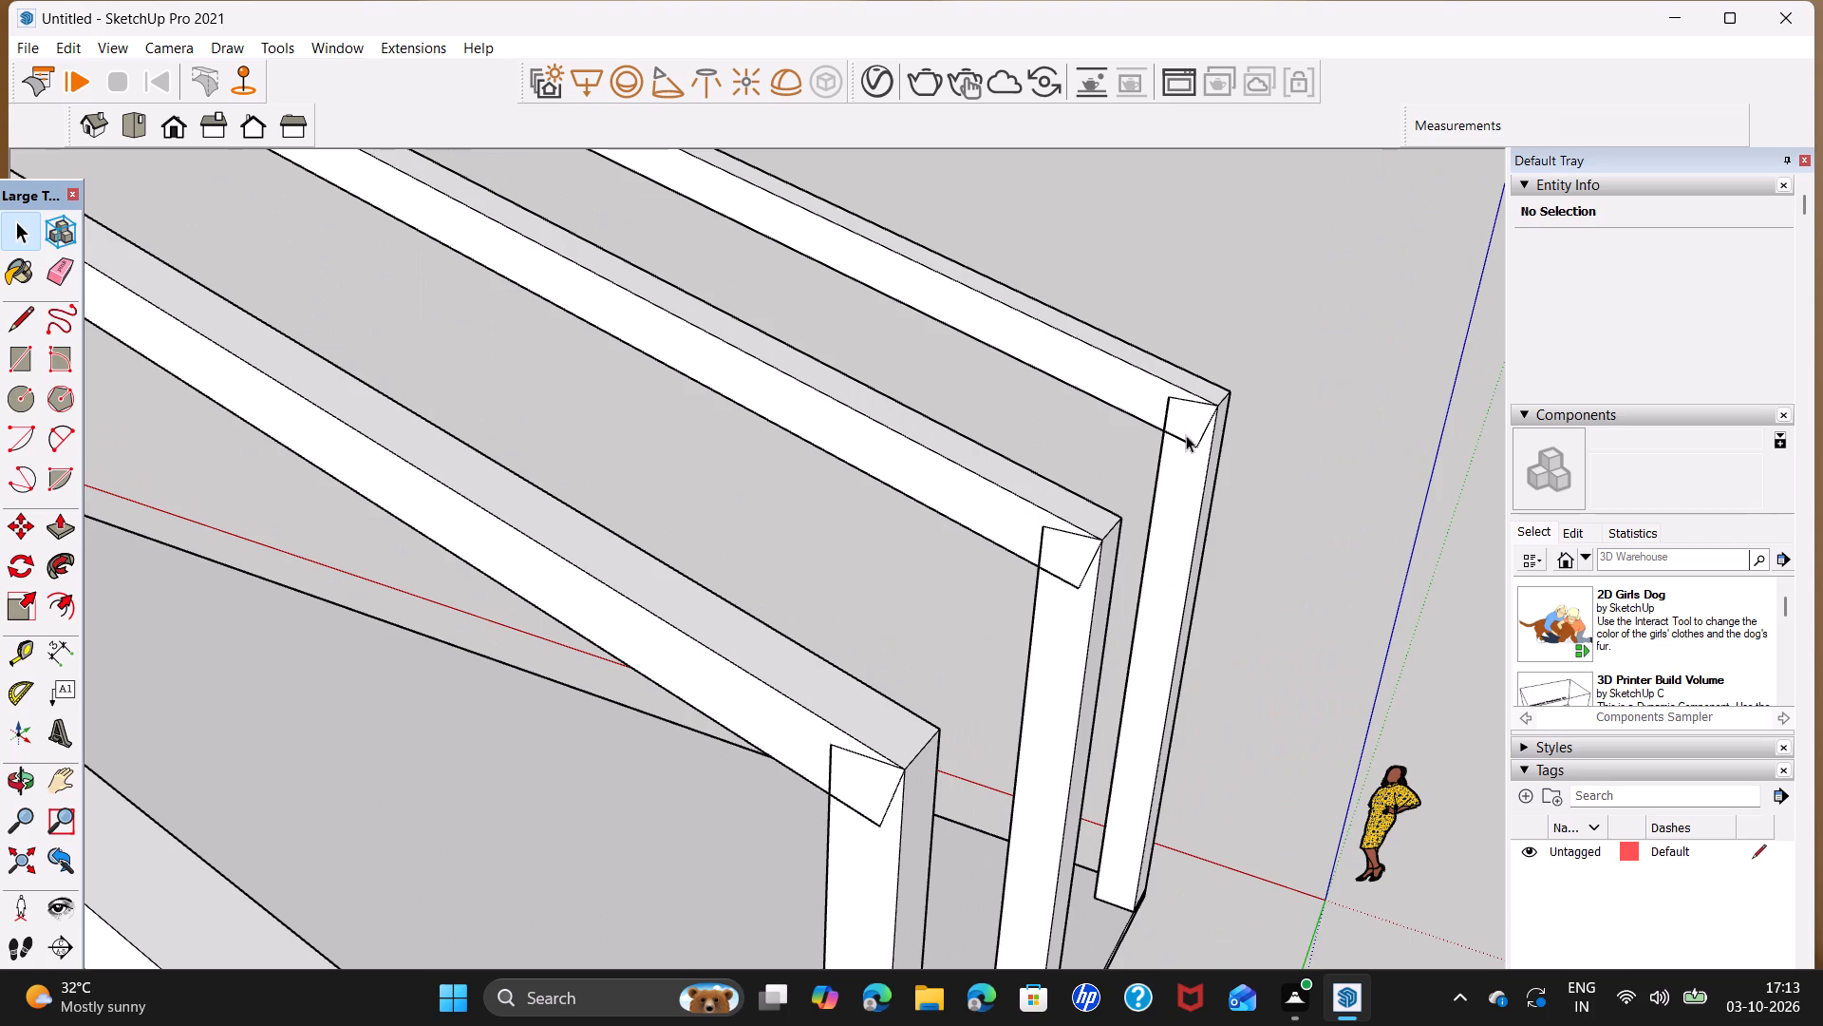
pyautogui.press('r')
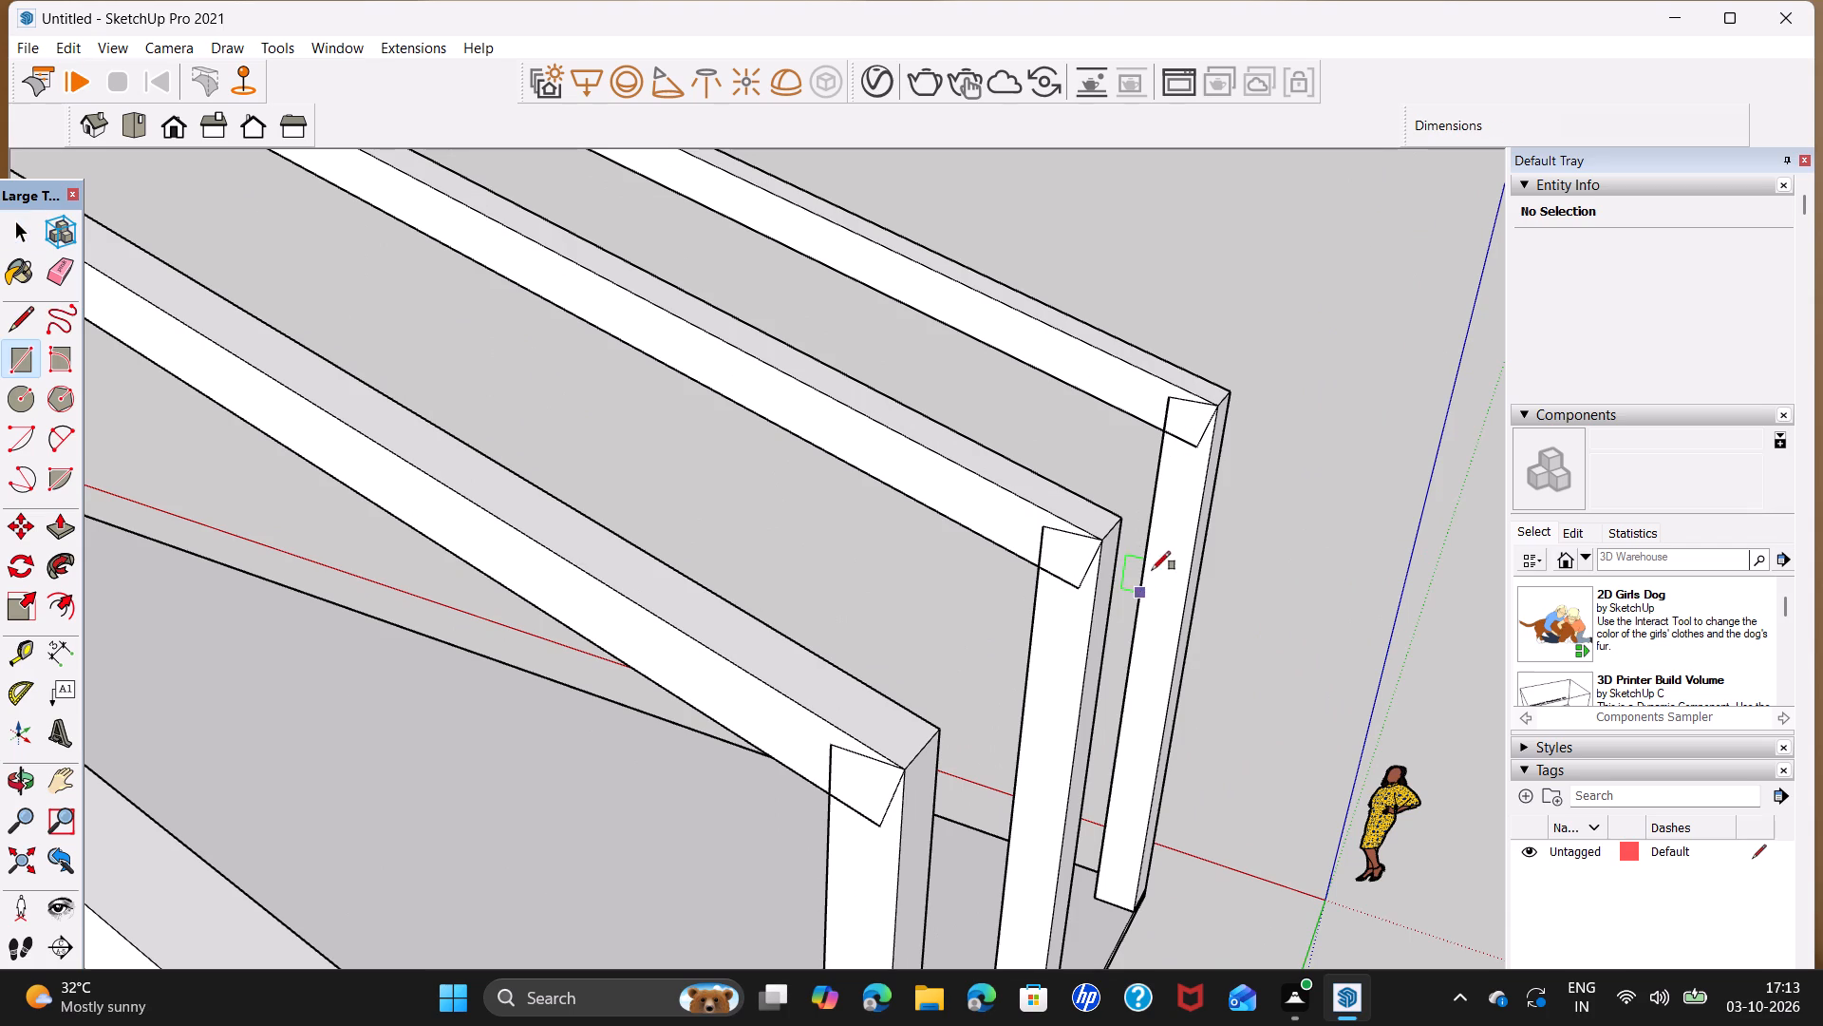
pyautogui.click(1171, 396)
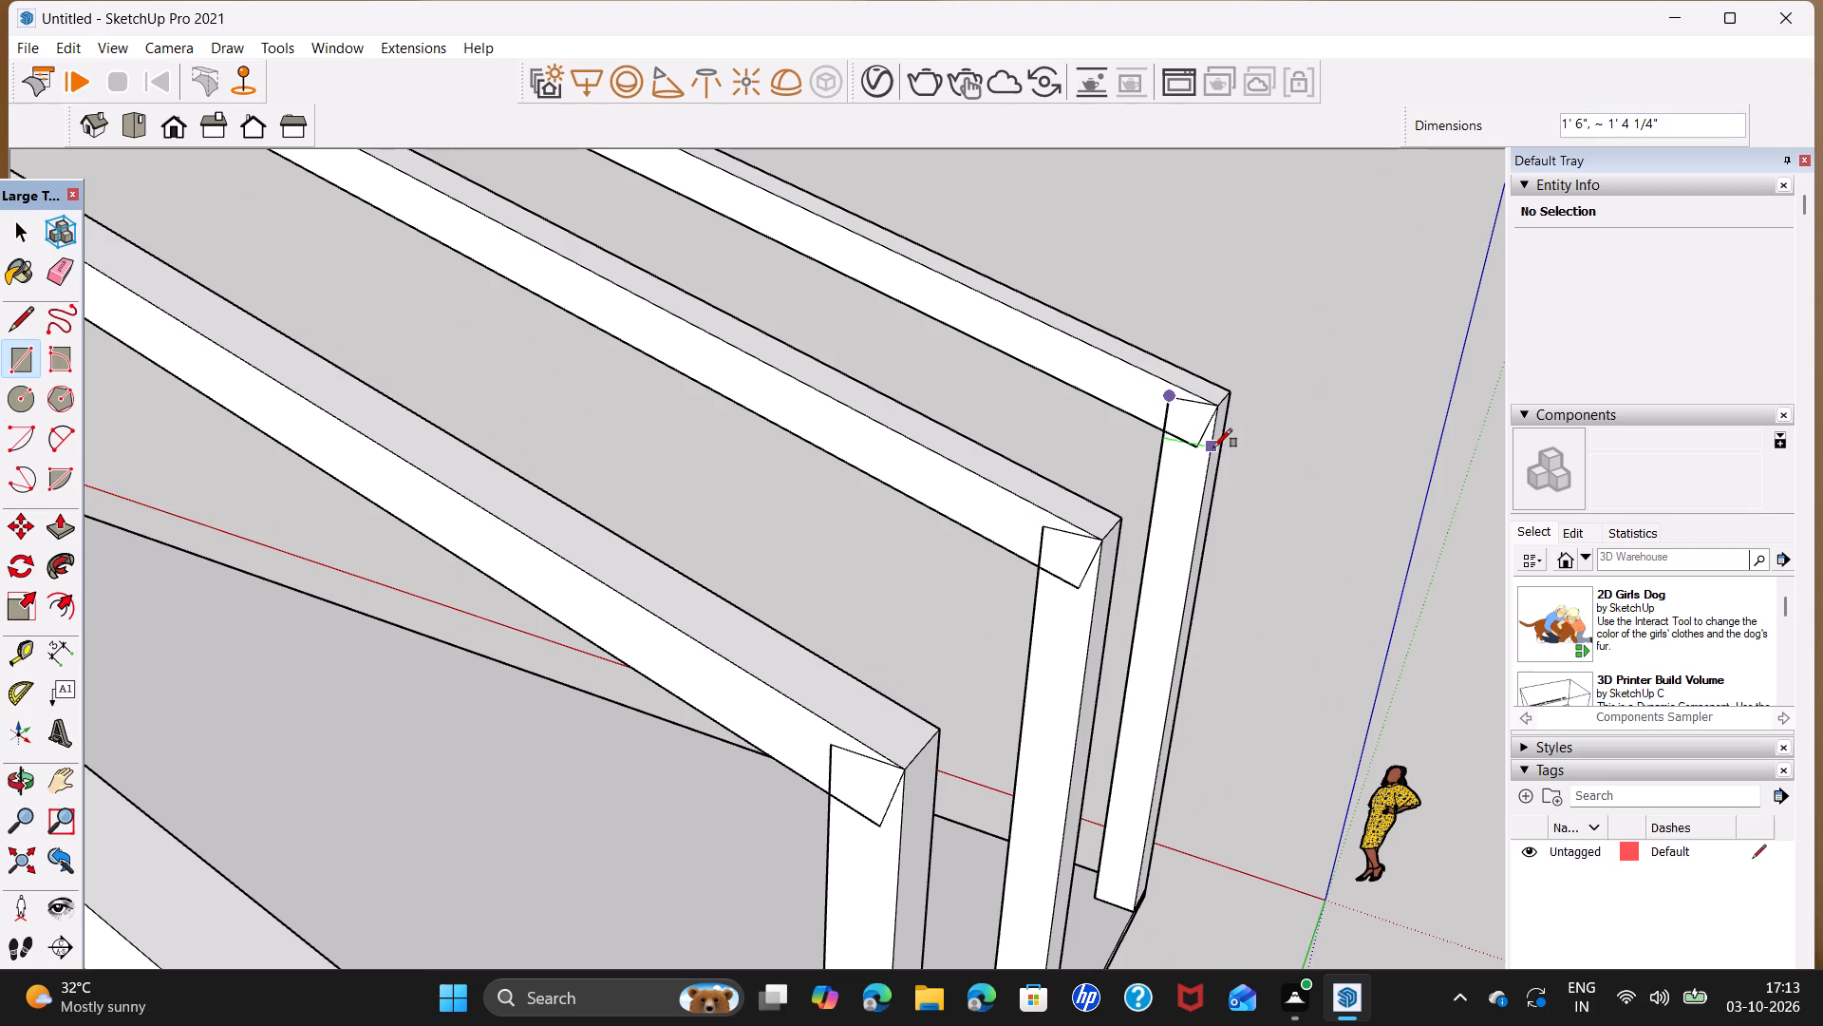
pyautogui.click(1213, 447)
pyautogui.press('space')
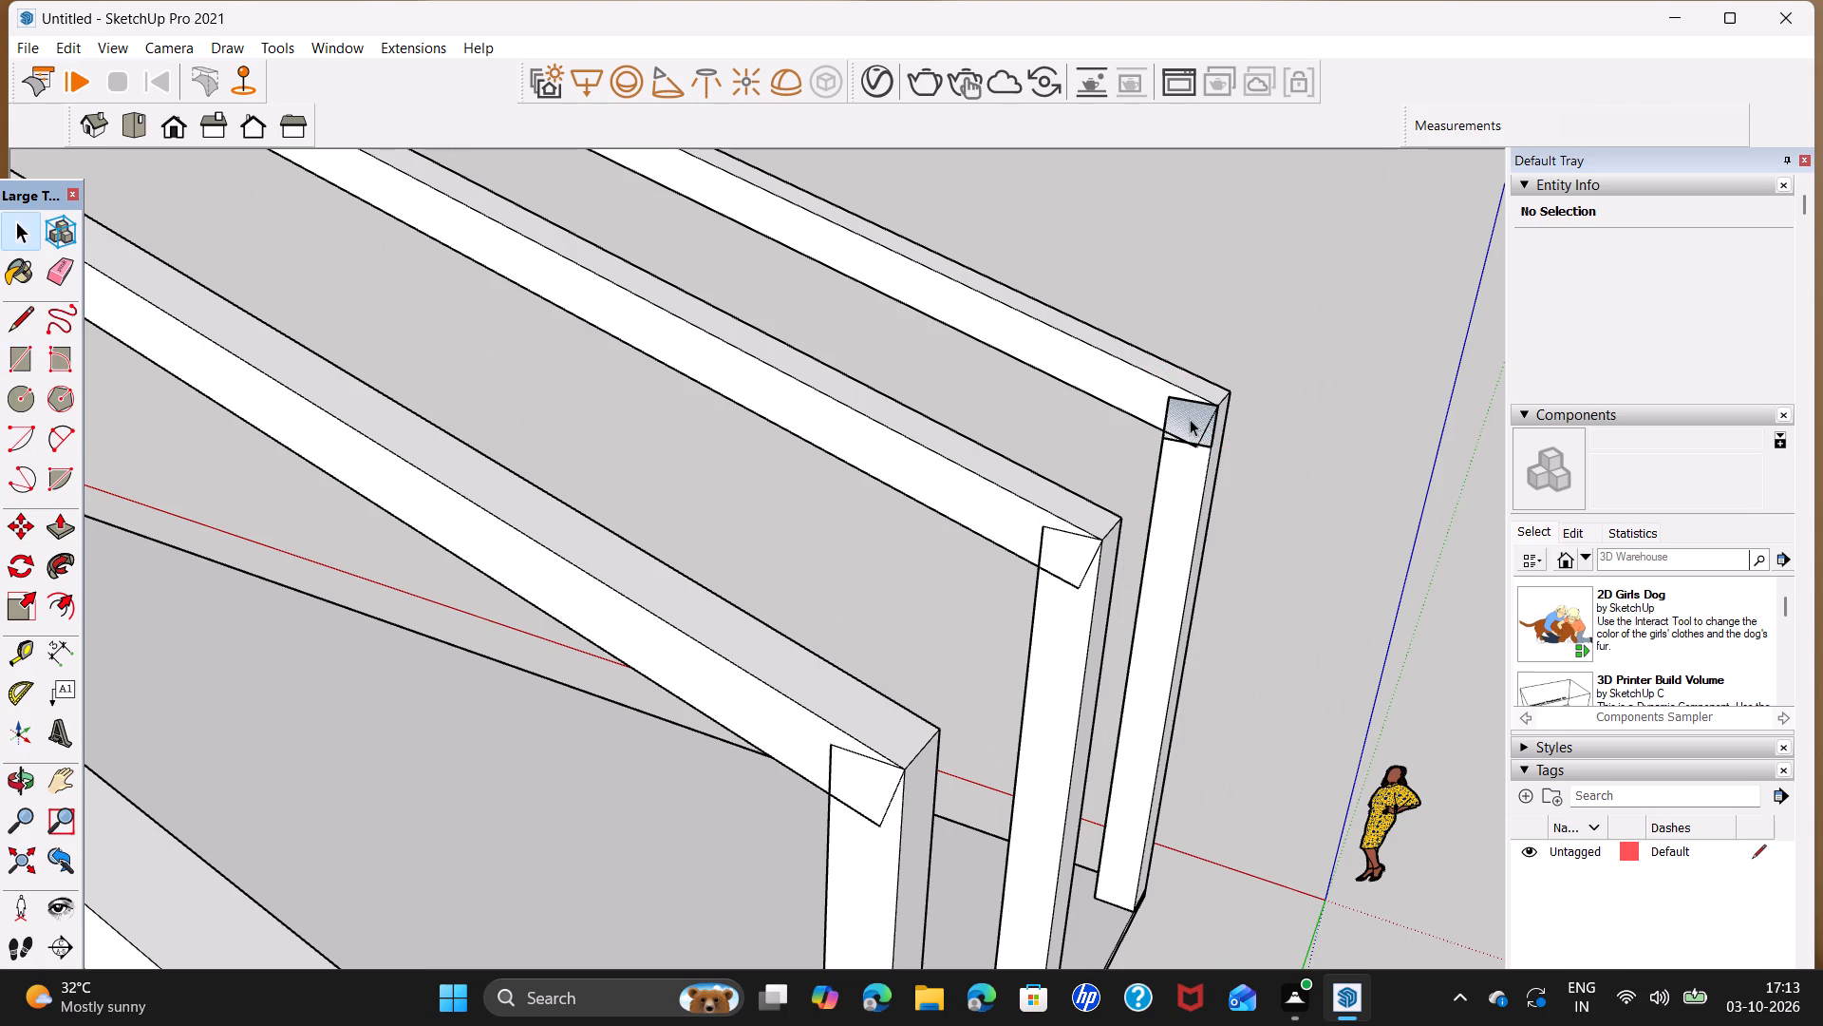
# Push/Pull the rectangle into a beam running along the column tops, ending at the far corner column of the row.
pyautogui.click(1190, 419)
pyautogui.press('p')
pyautogui.moveTo(1190, 420); pyautogui.dragTo(1183, 441)
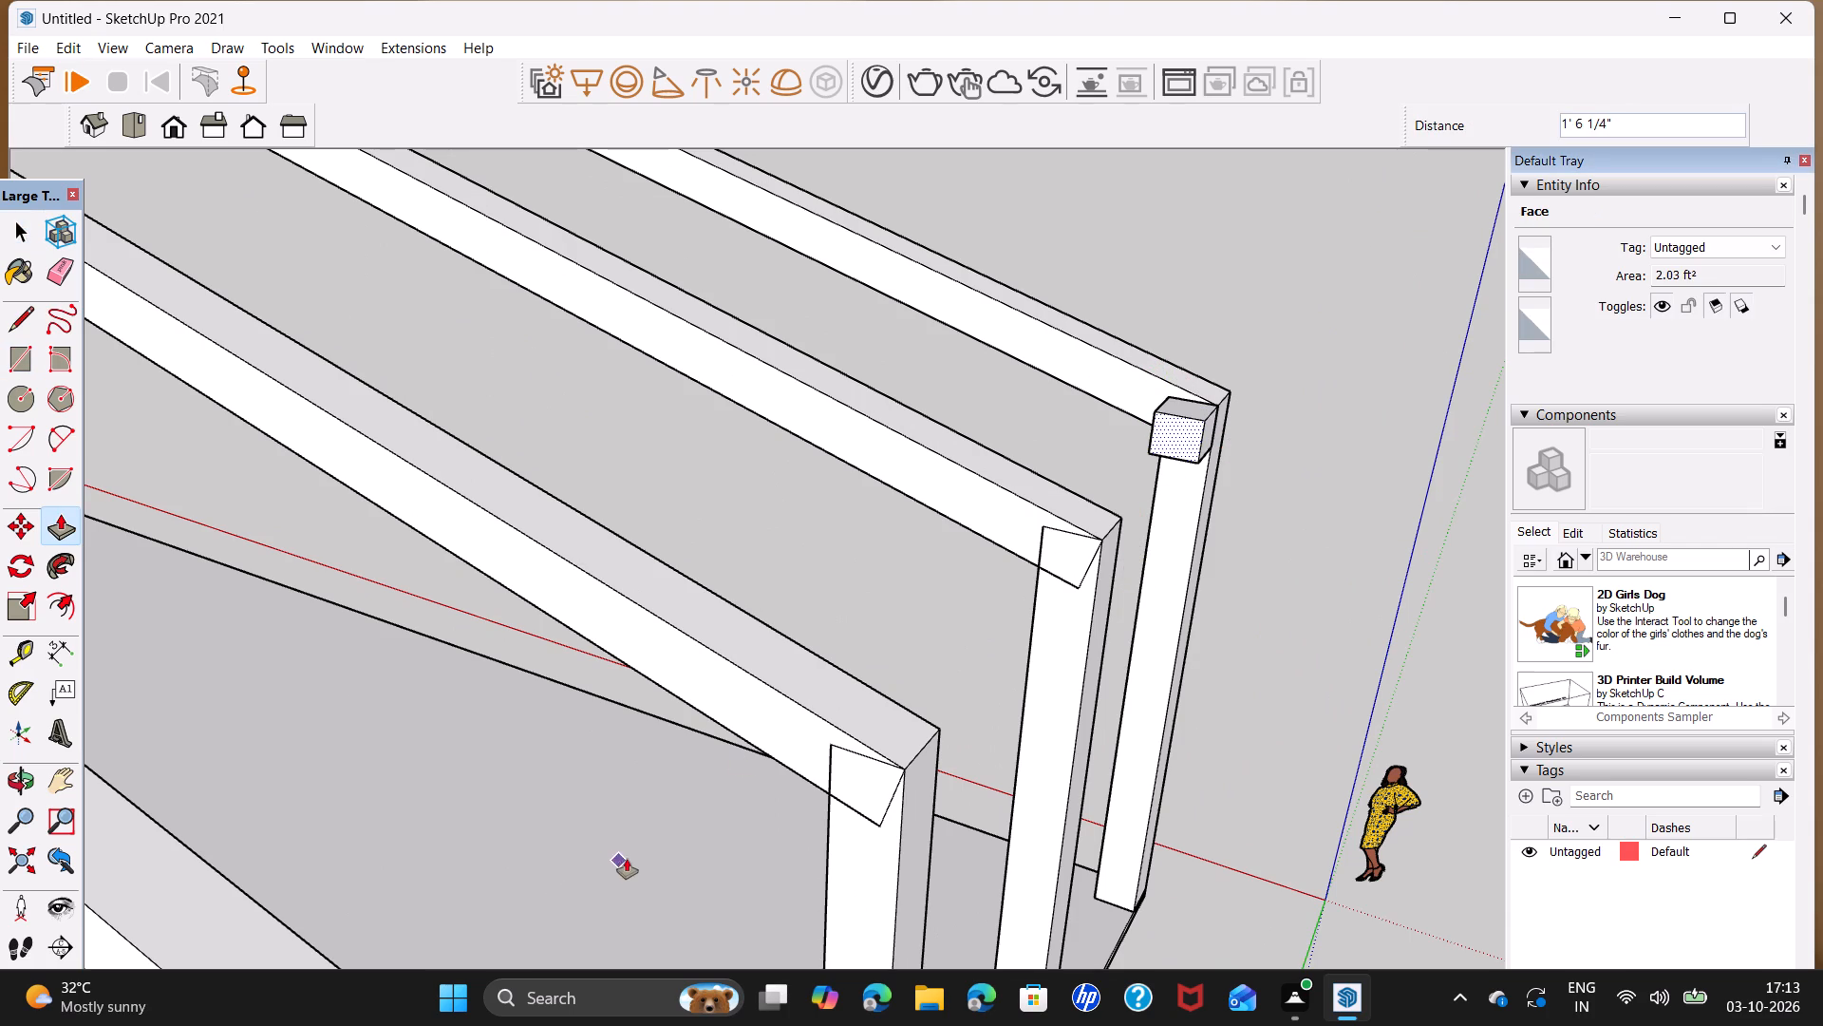
pyautogui.click(630, 858)
pyautogui.scroll(-5, 739, 826)
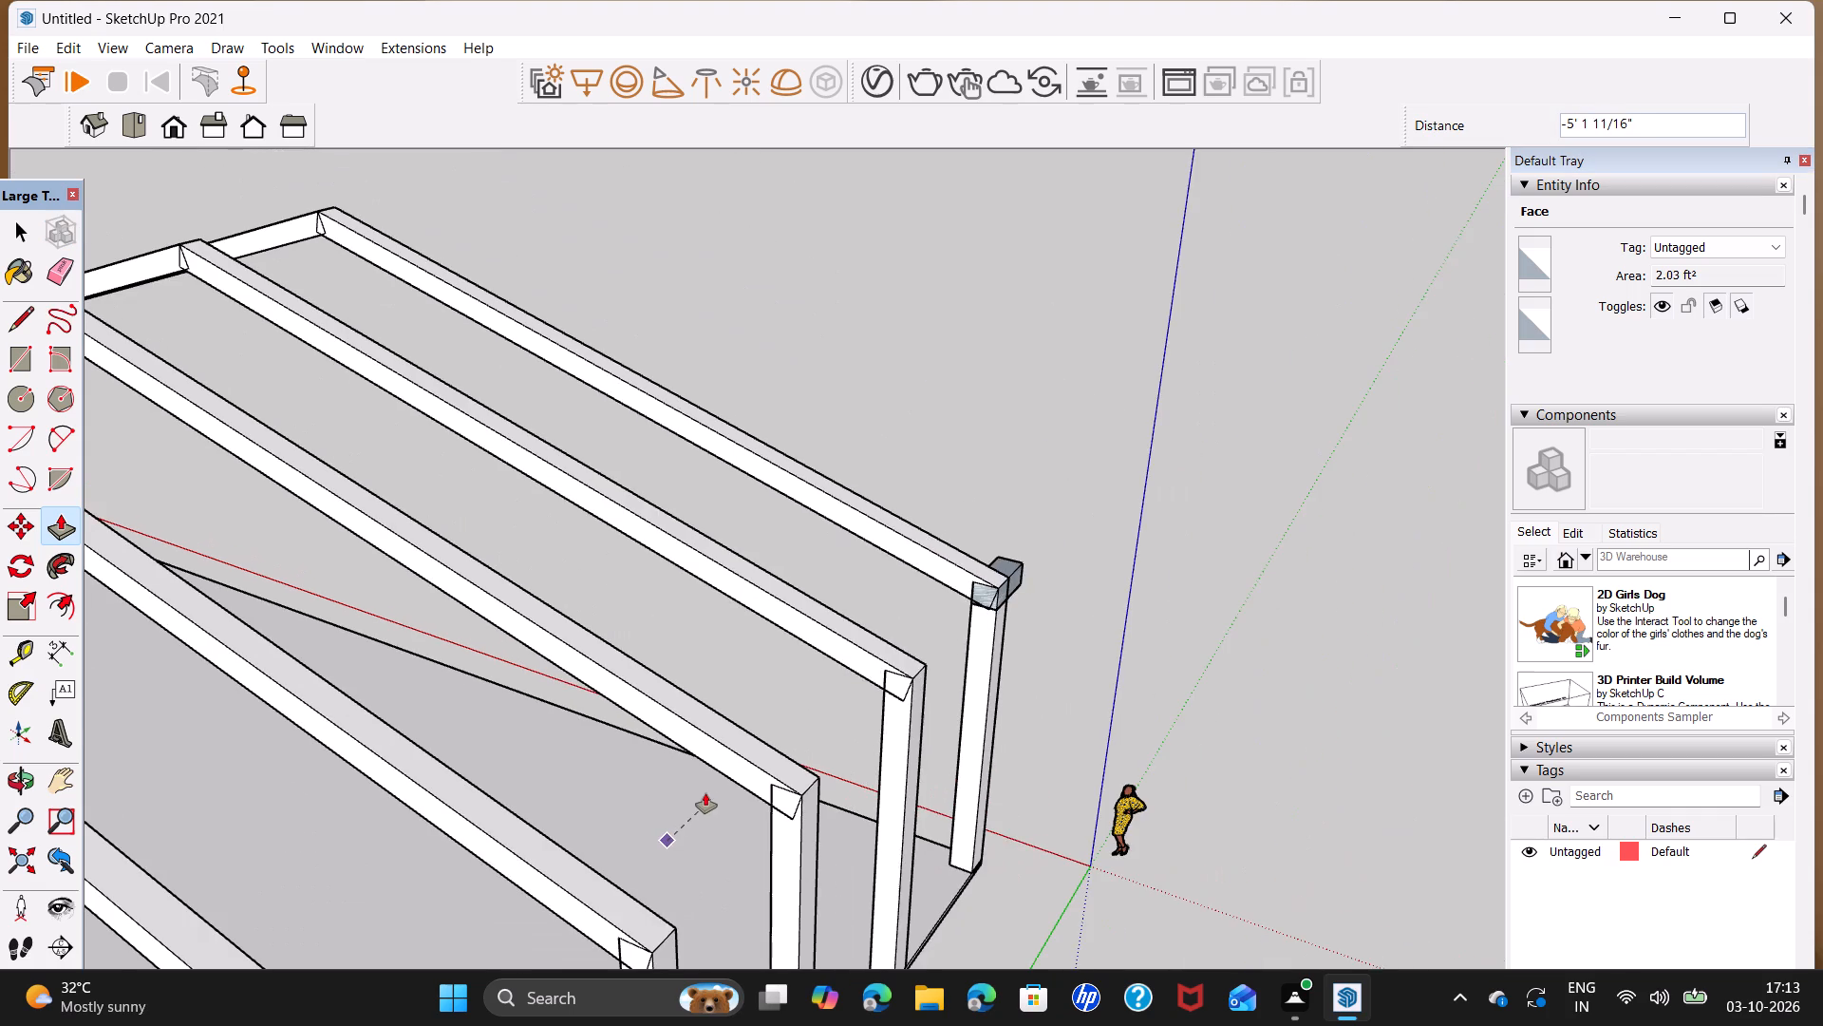
pyautogui.moveTo(696, 799); pyautogui.dragTo(376, 710, button='middle')
pyautogui.scroll(-3, 376, 710)
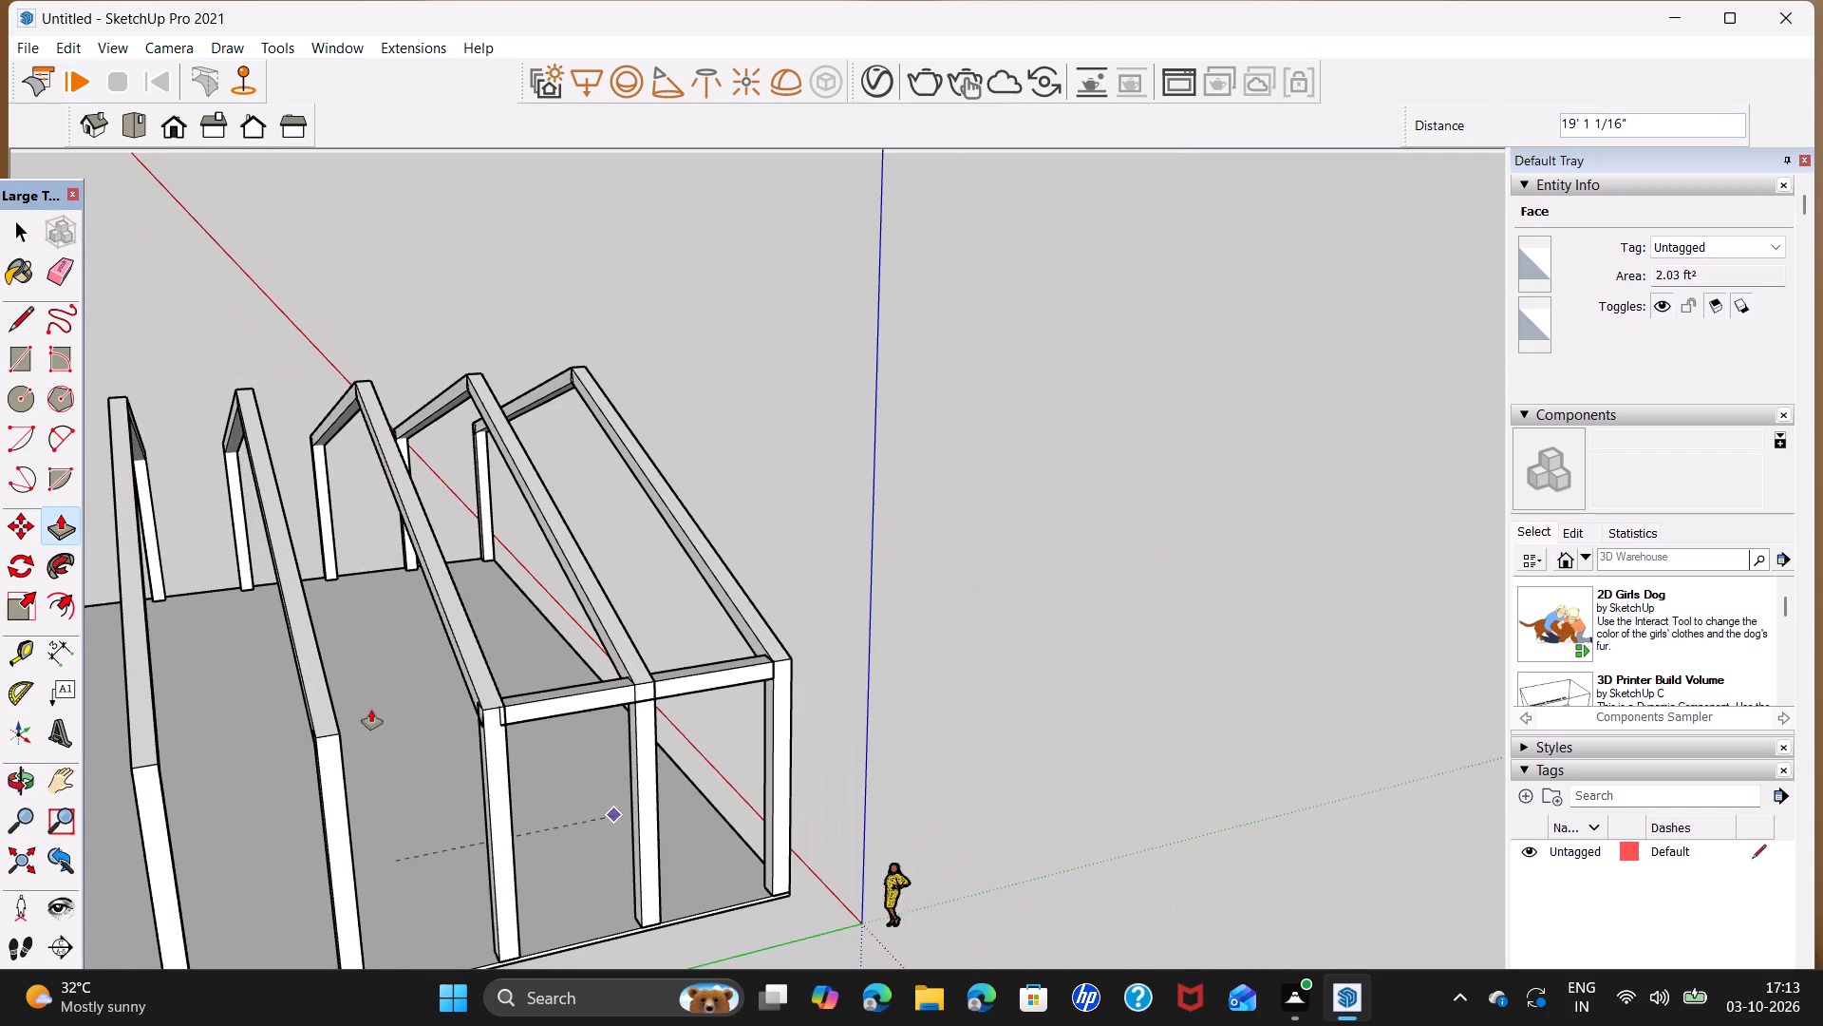
pyautogui.moveTo(371, 710); pyautogui.dragTo(1416, 555, button='middle')
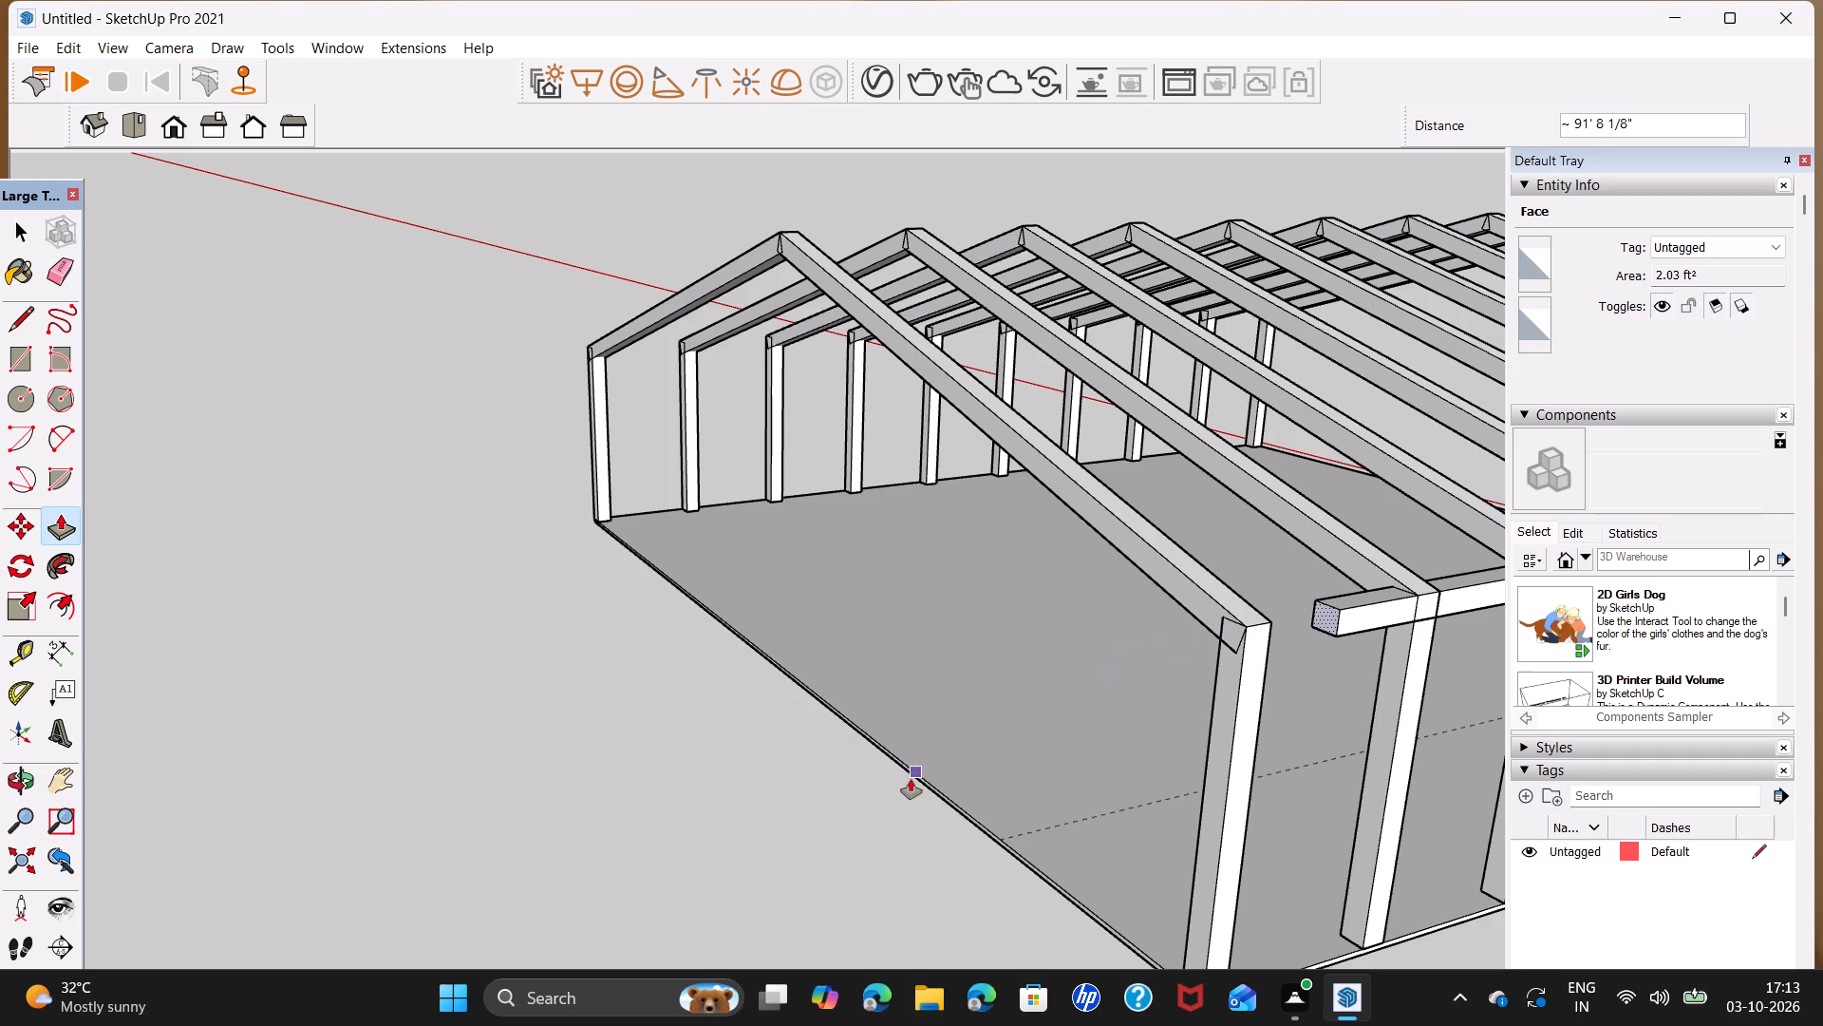
pyautogui.click(818, 799)
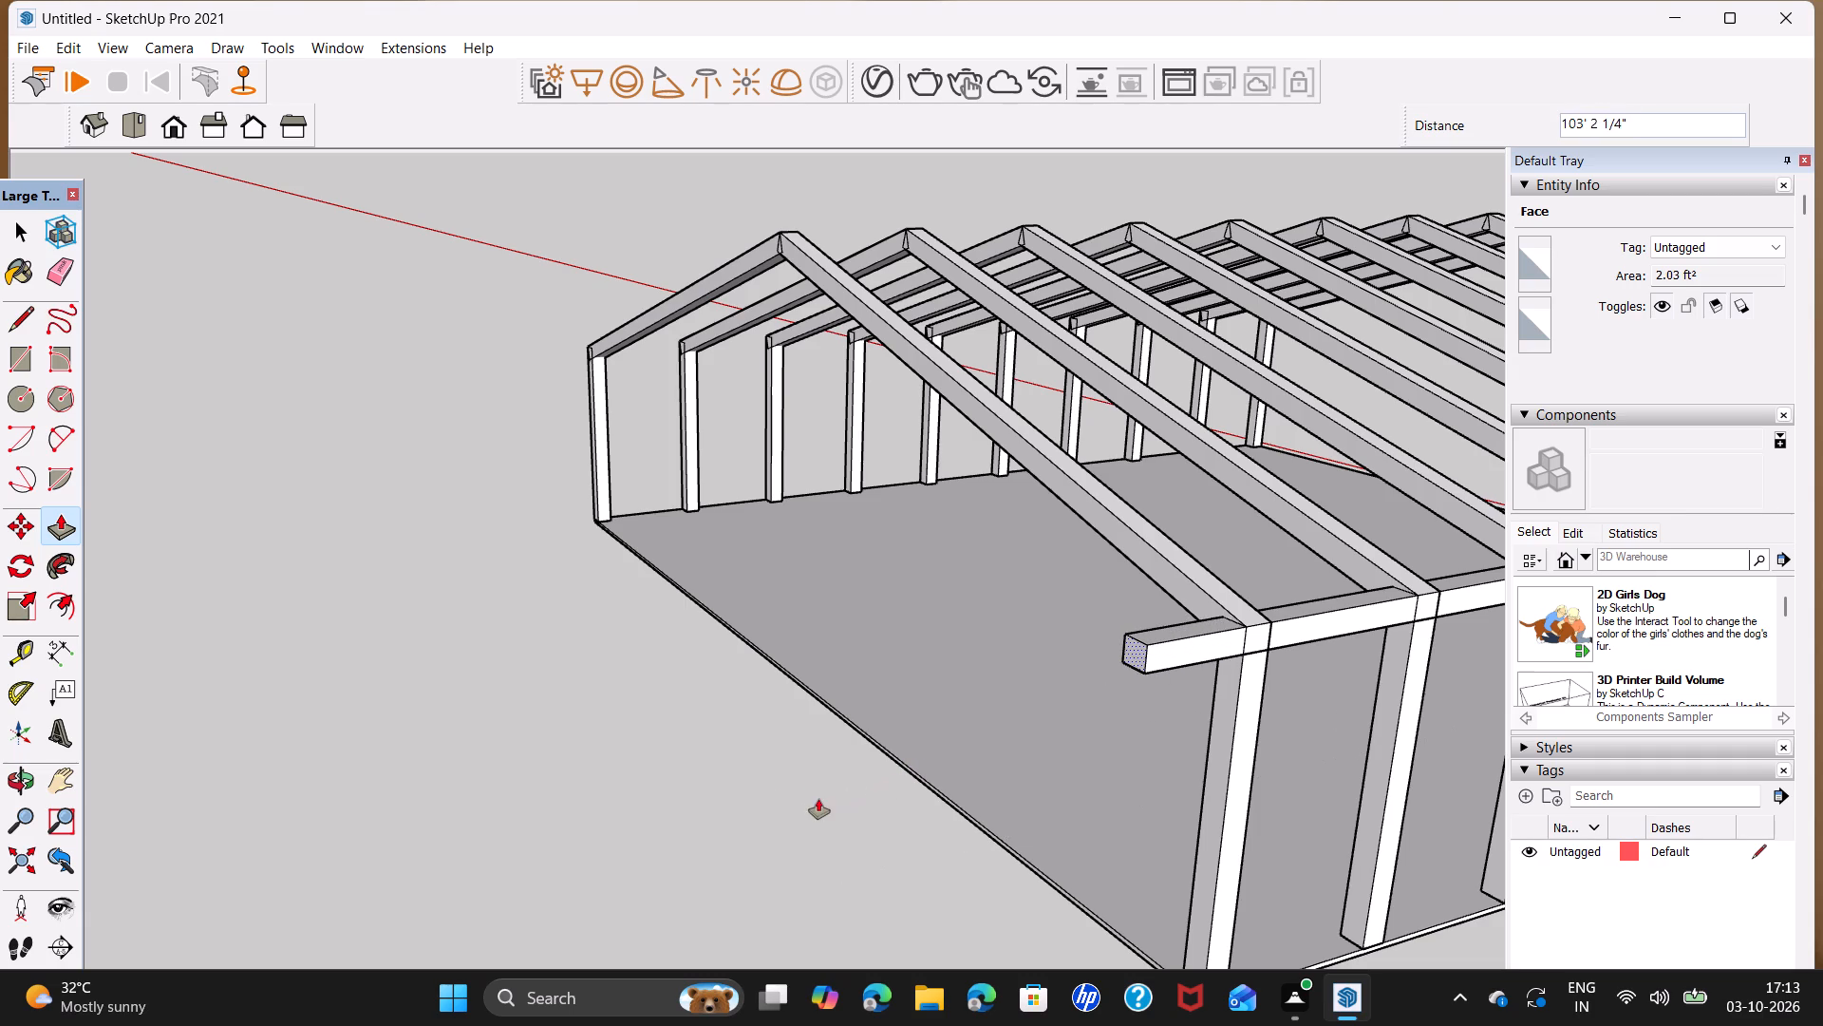
pyautogui.click(1136, 652)
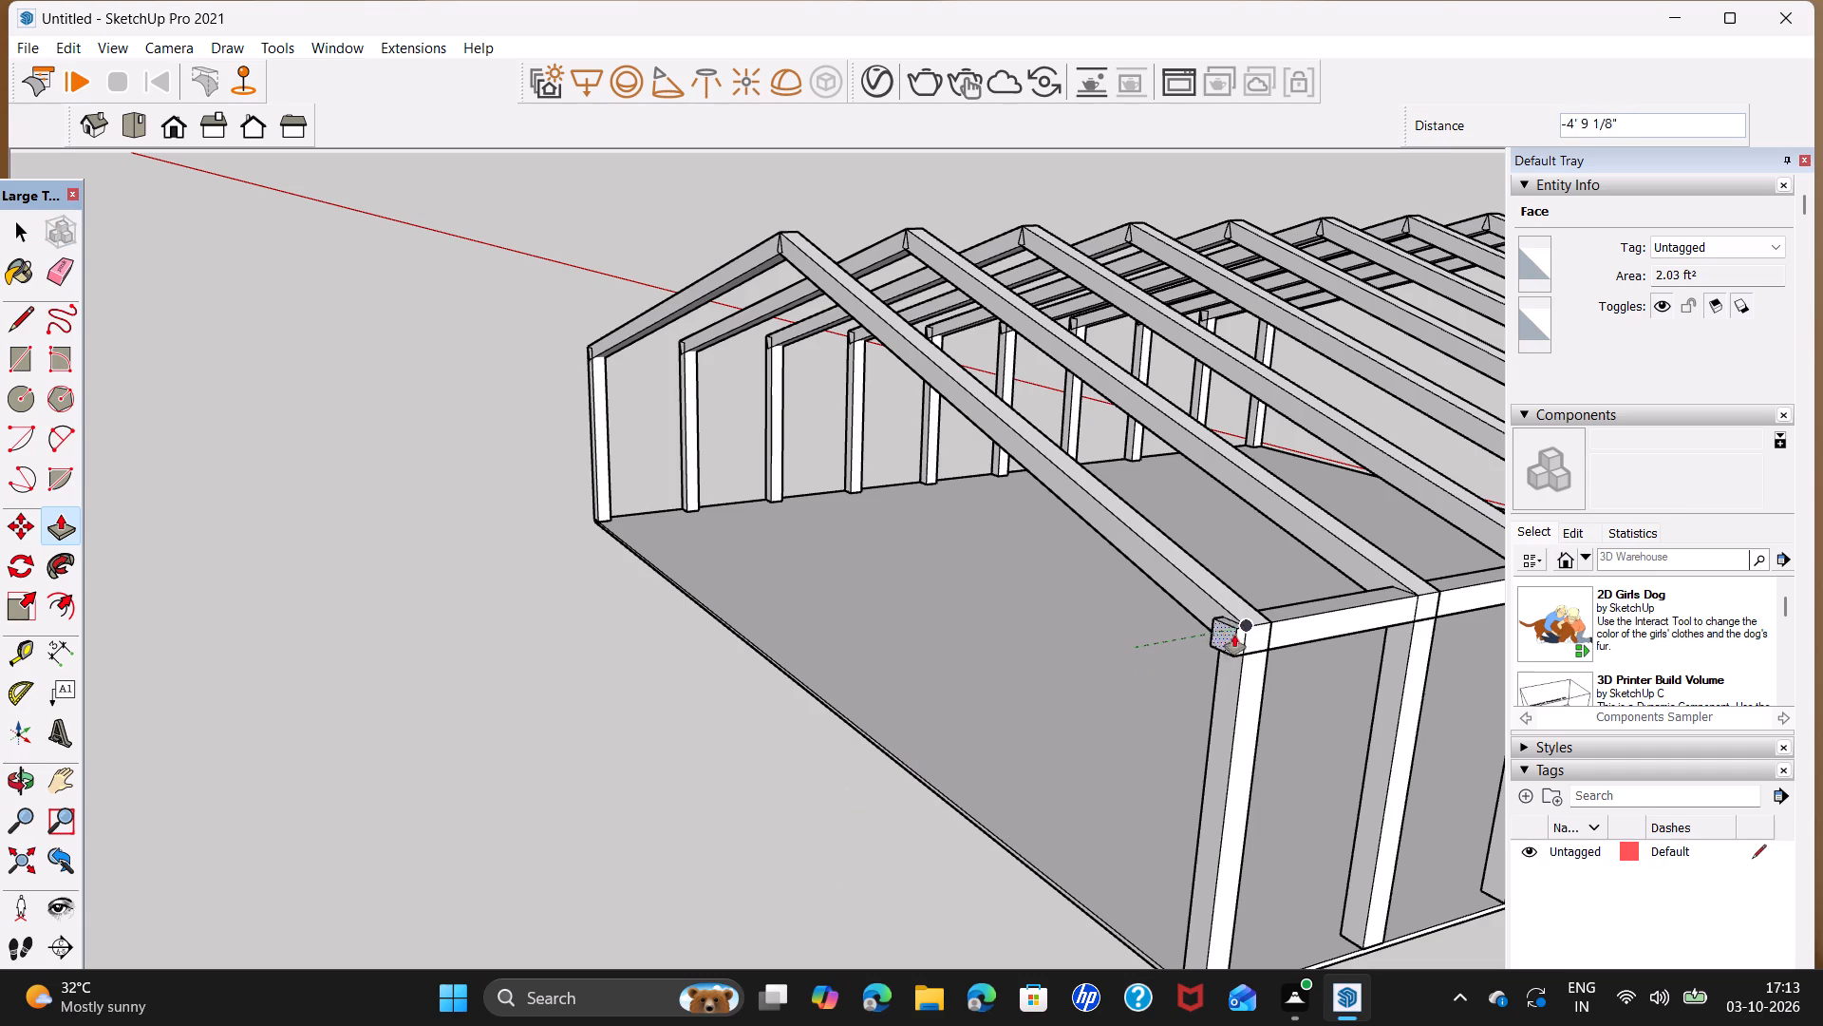
pyautogui.click(1241, 635)
pyautogui.scroll(-6, 1011, 662)
pyautogui.press('space')
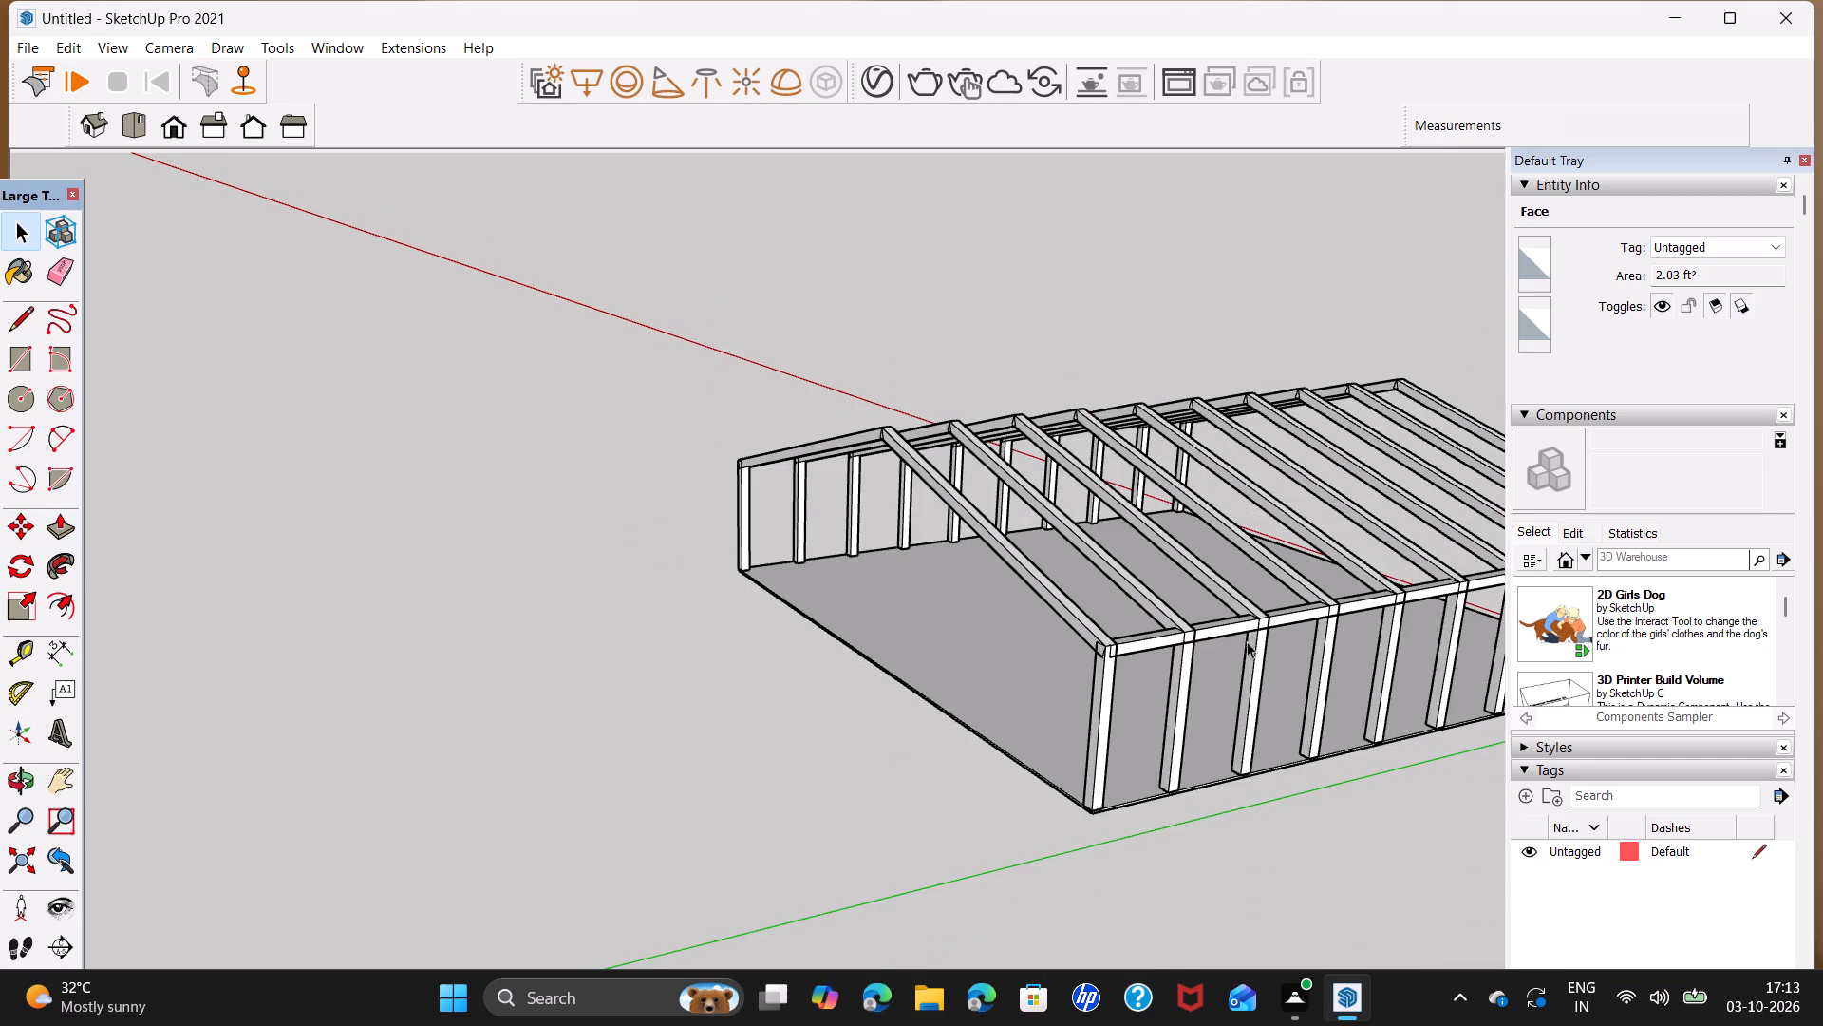
# Select the whole beam along the column tops and make it a group.
pyautogui.moveTo(1247, 641); pyautogui.dragTo(163, 584, button='middle')
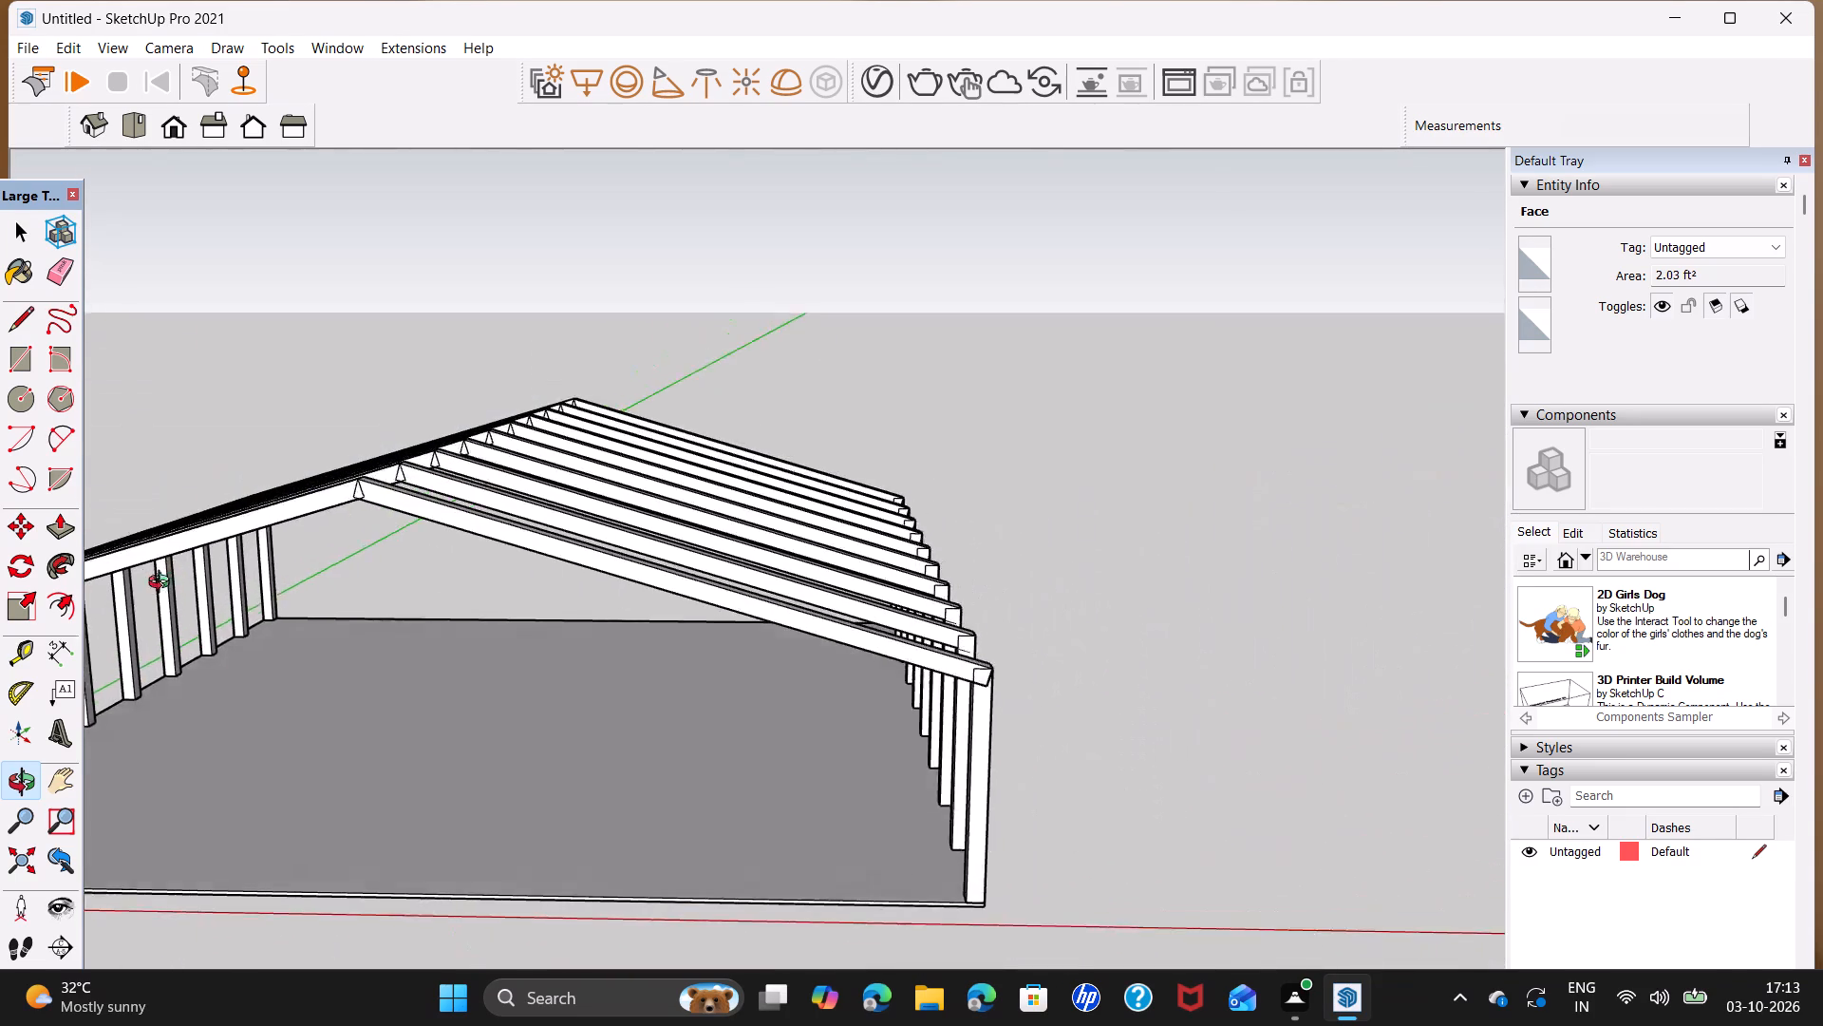
pyautogui.moveTo(163, 584); pyautogui.dragTo(142, 596, button='middle')
pyautogui.scroll(-2, 682, 722)
pyautogui.moveTo(877, 793); pyautogui.dragTo(271, 772, button='middle')
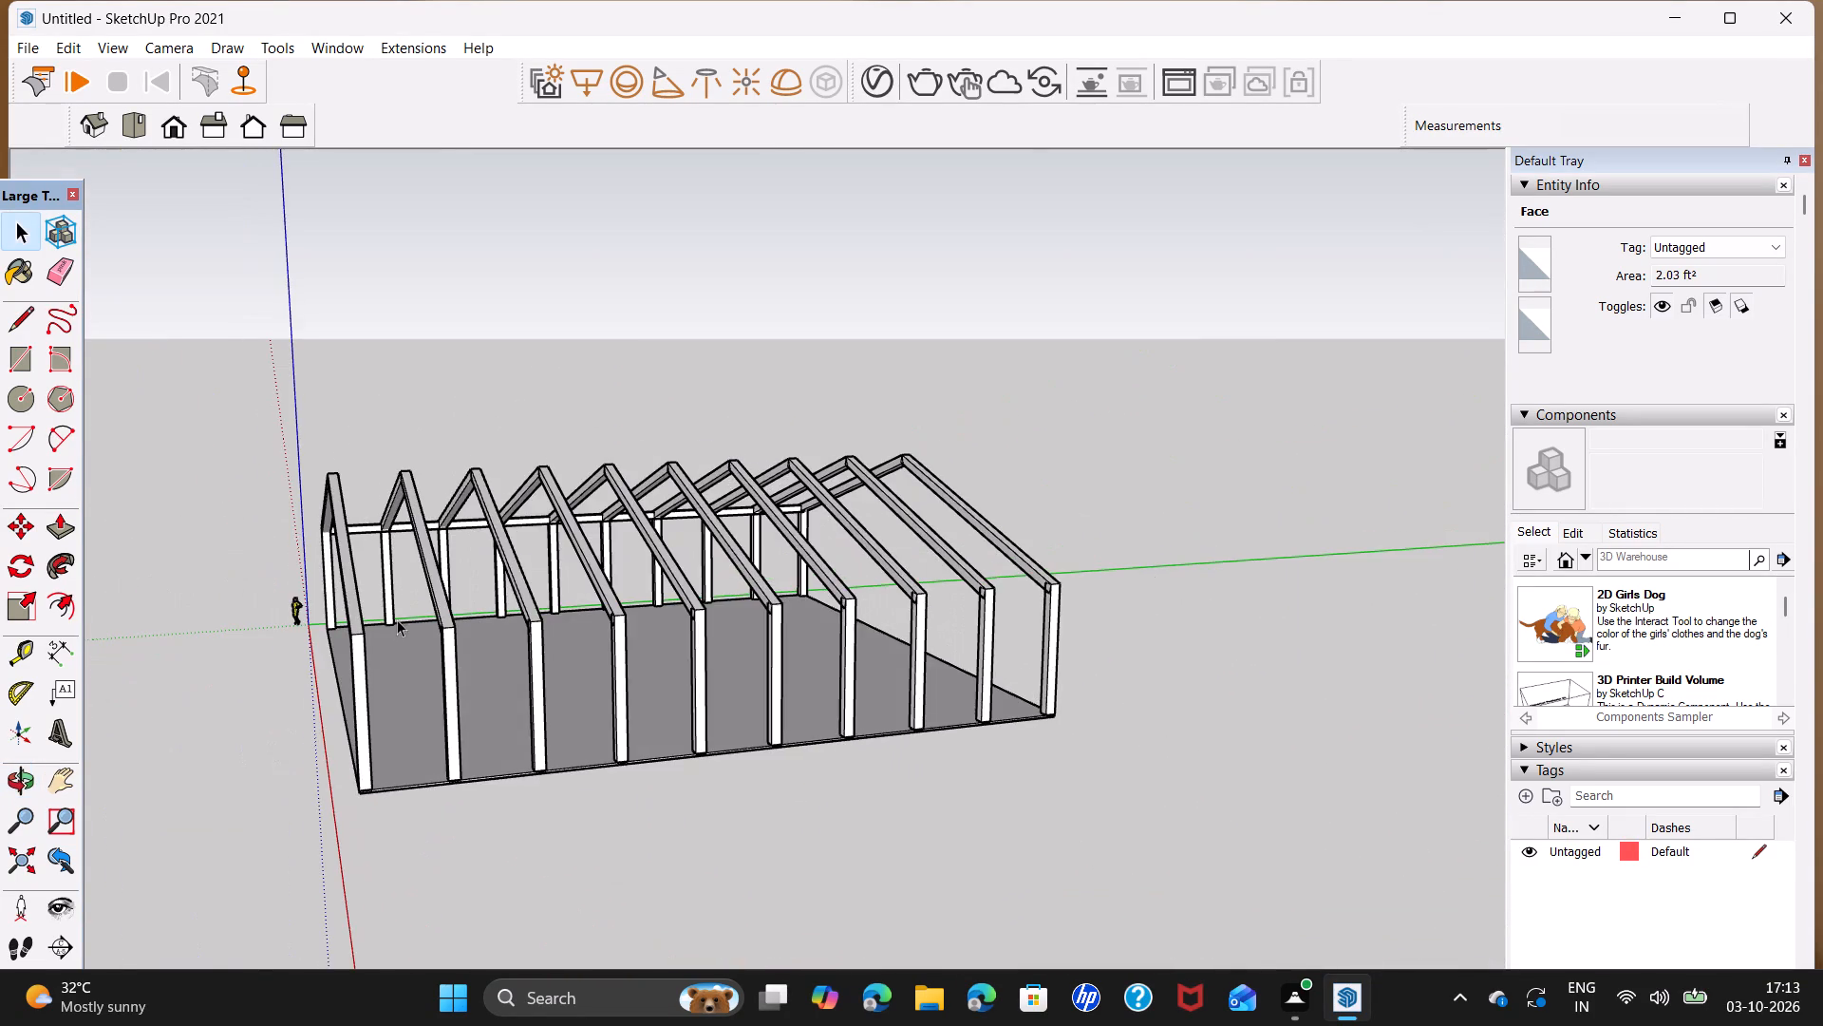
pyautogui.scroll(5, 397, 619)
pyautogui.tripleClick(348, 477)
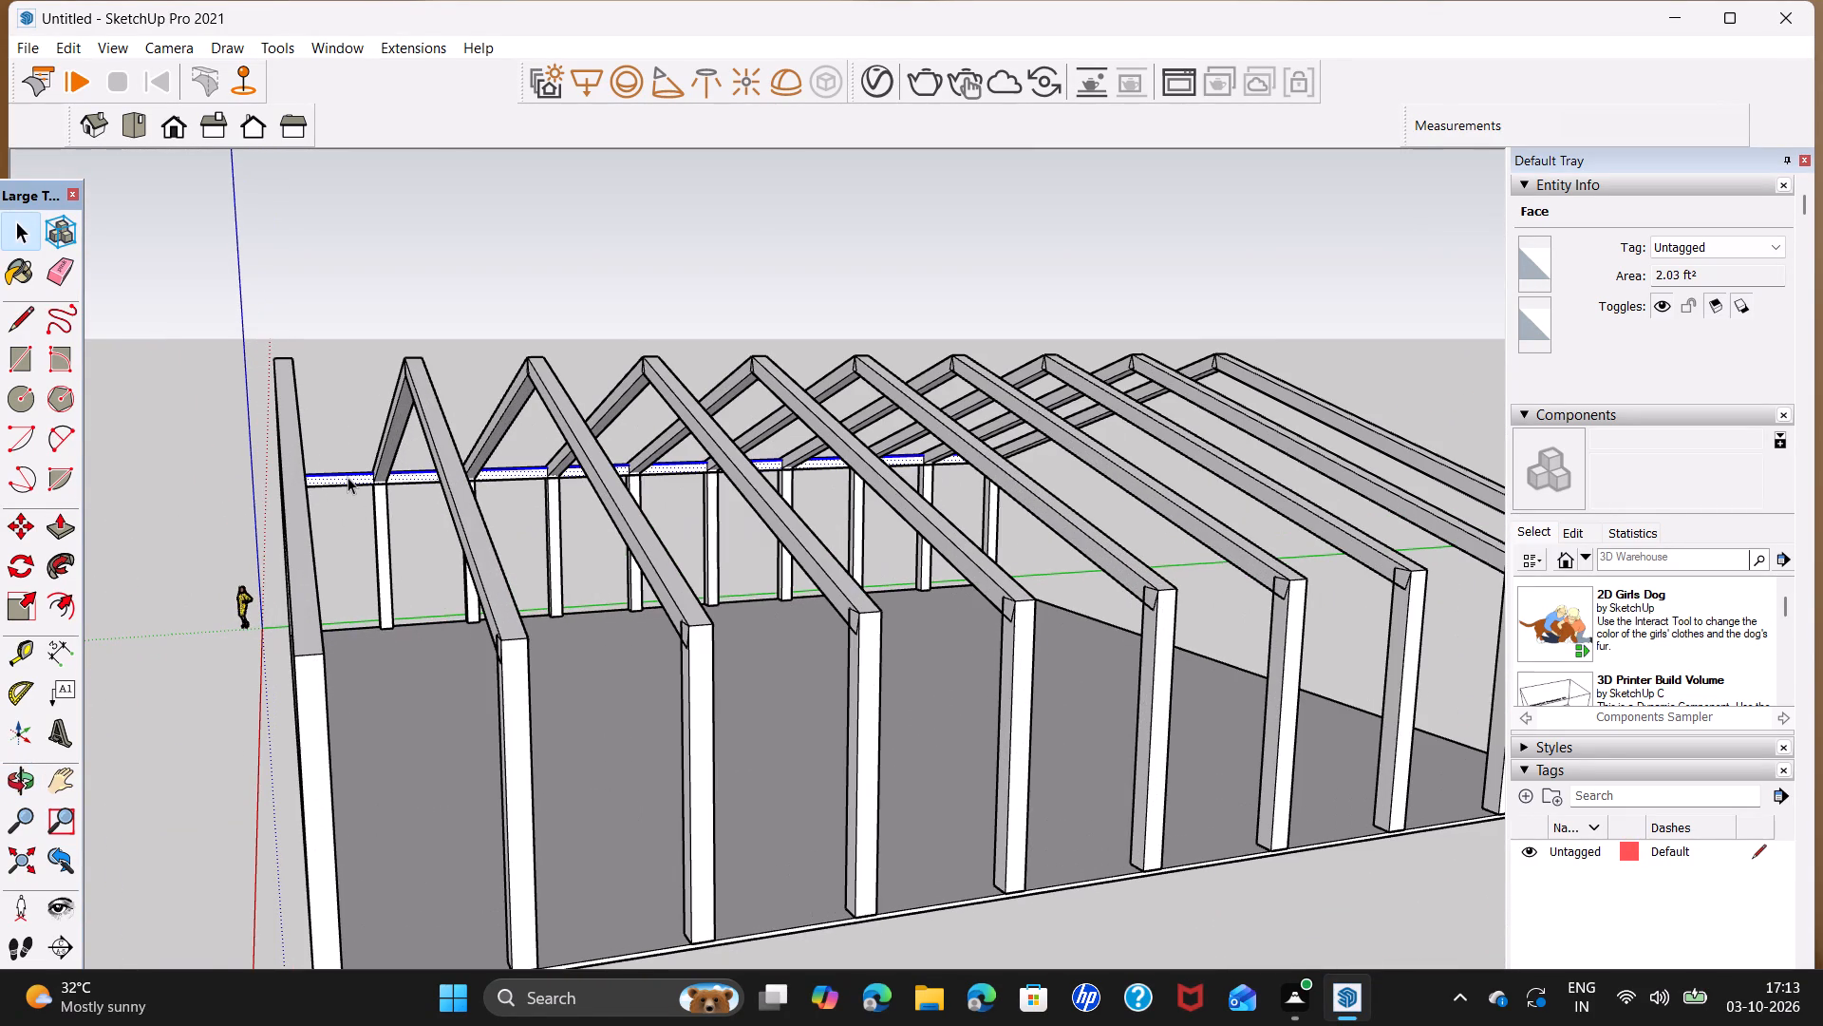
pyautogui.rightClick(348, 477)
pyautogui.click(432, 679)
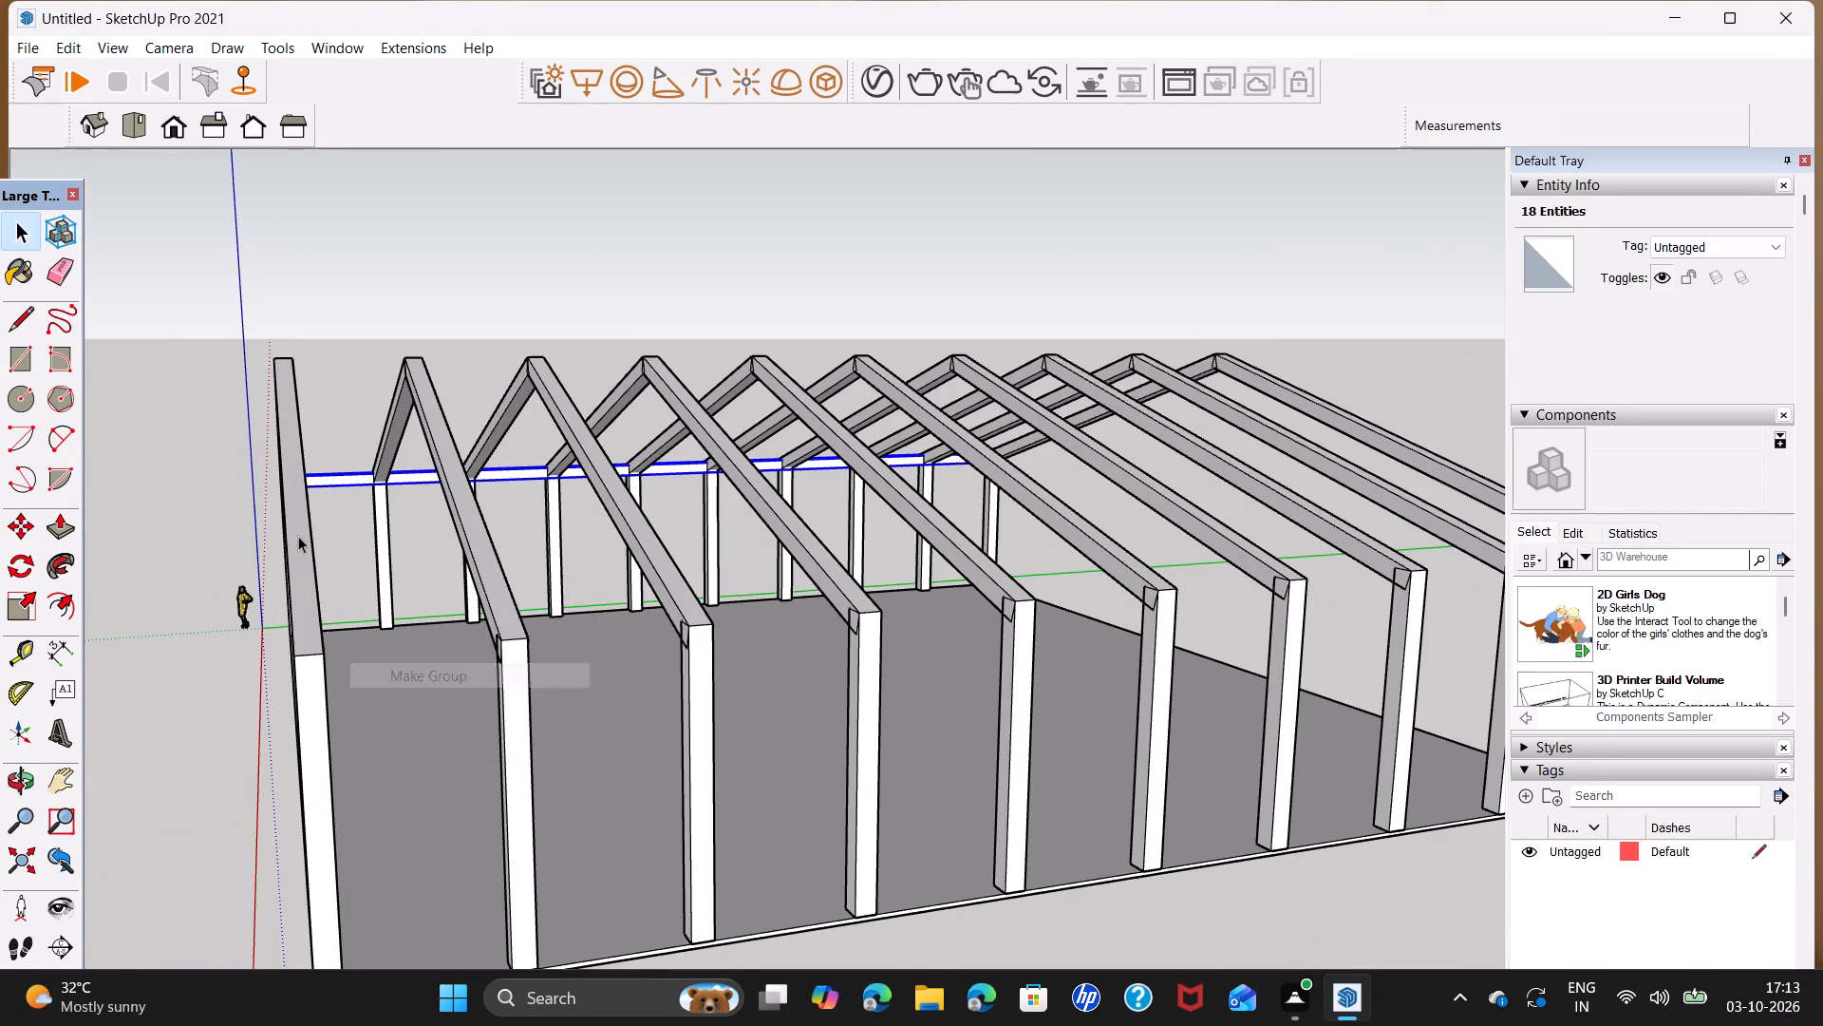
# Copy the beam group about 99' 4" across the building onto the tops of the opposite column row.
pyautogui.moveTo(289, 522); pyautogui.dragTo(1467, 495, button='middle')
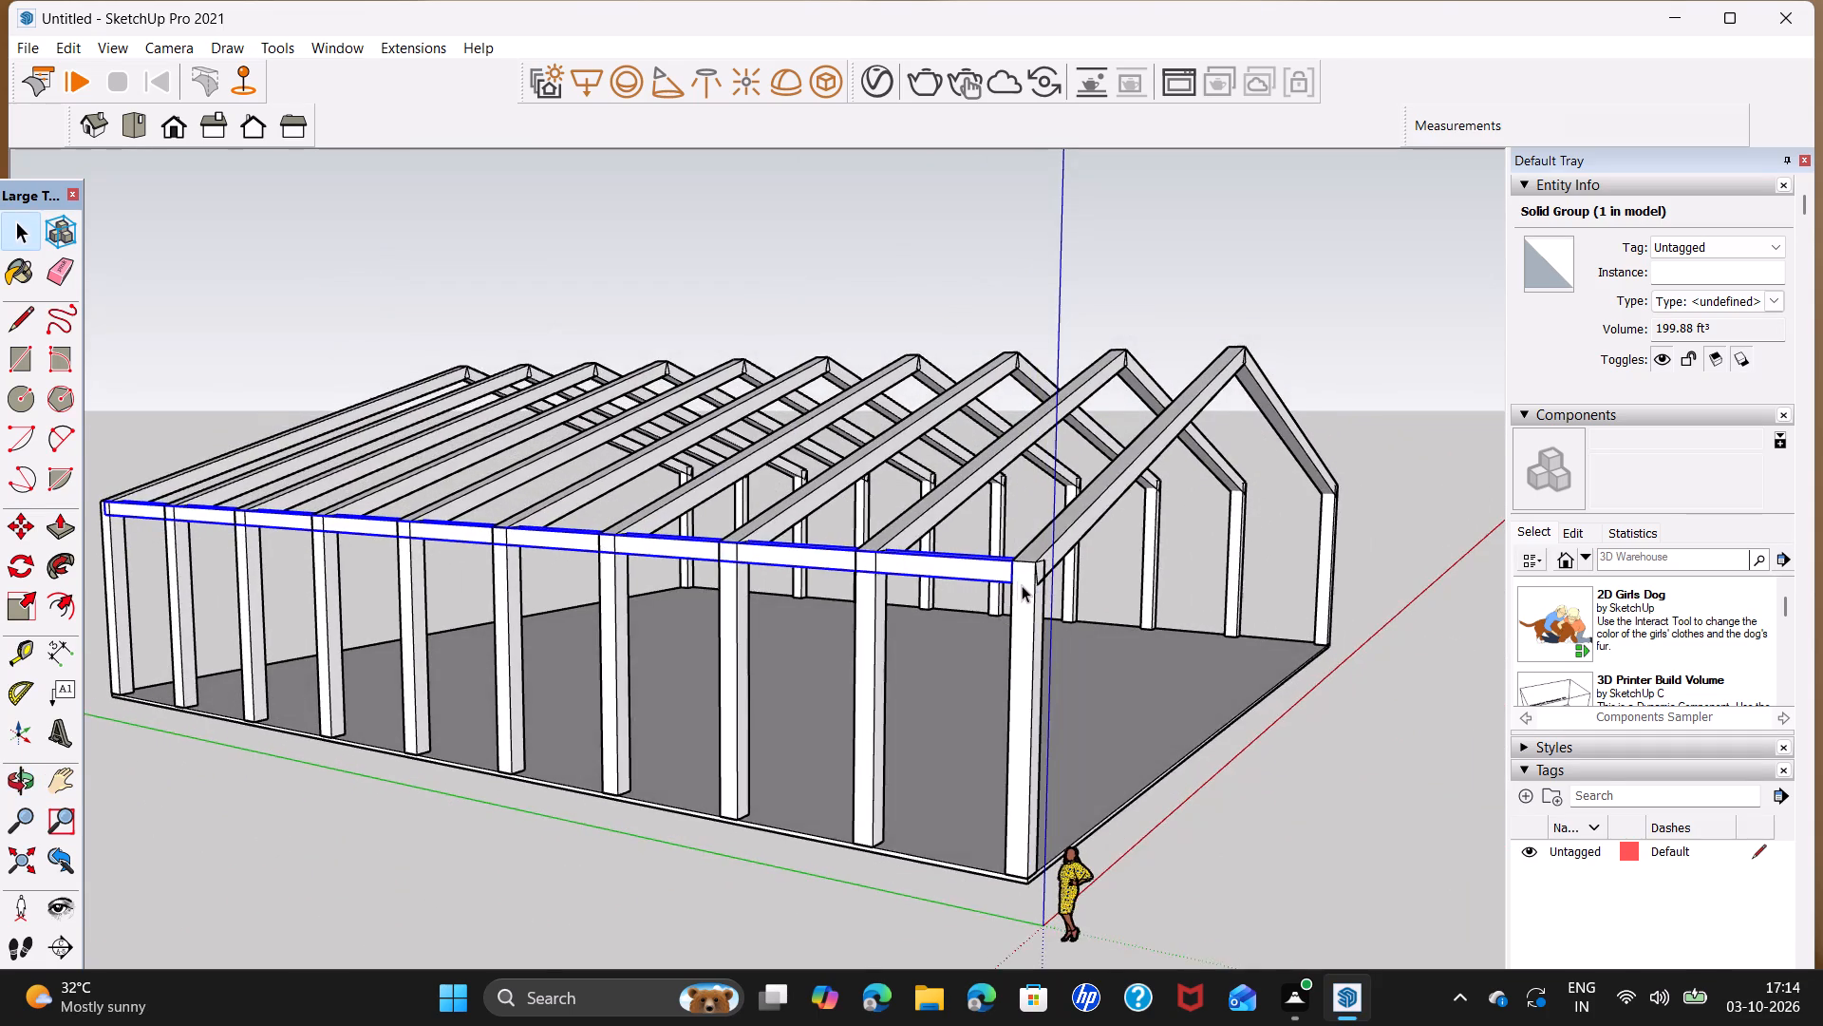
pyautogui.scroll(4, 1018, 582)
pyautogui.press('m')
pyautogui.moveTo(1124, 555); pyautogui.dragTo(990, 647, button='middle')
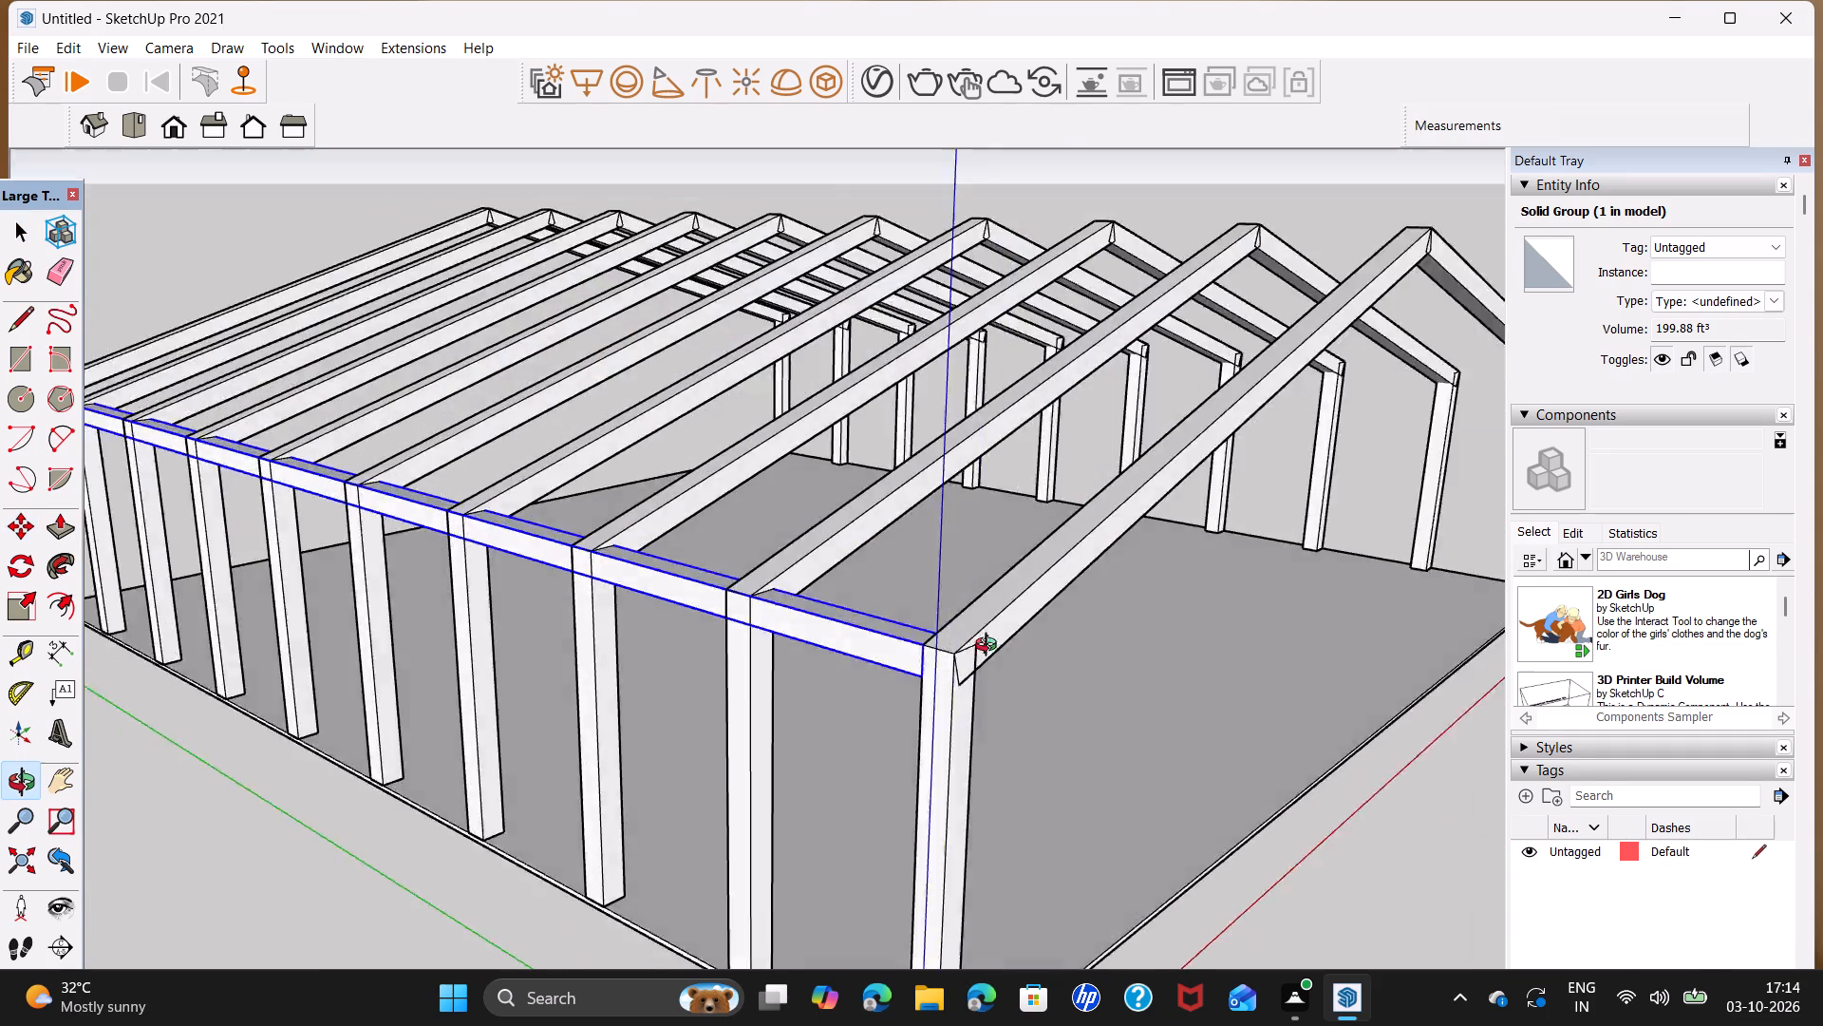
pyautogui.moveTo(990, 647); pyautogui.dragTo(0, 569, button='middle')
pyautogui.scroll(2, 415, 534)
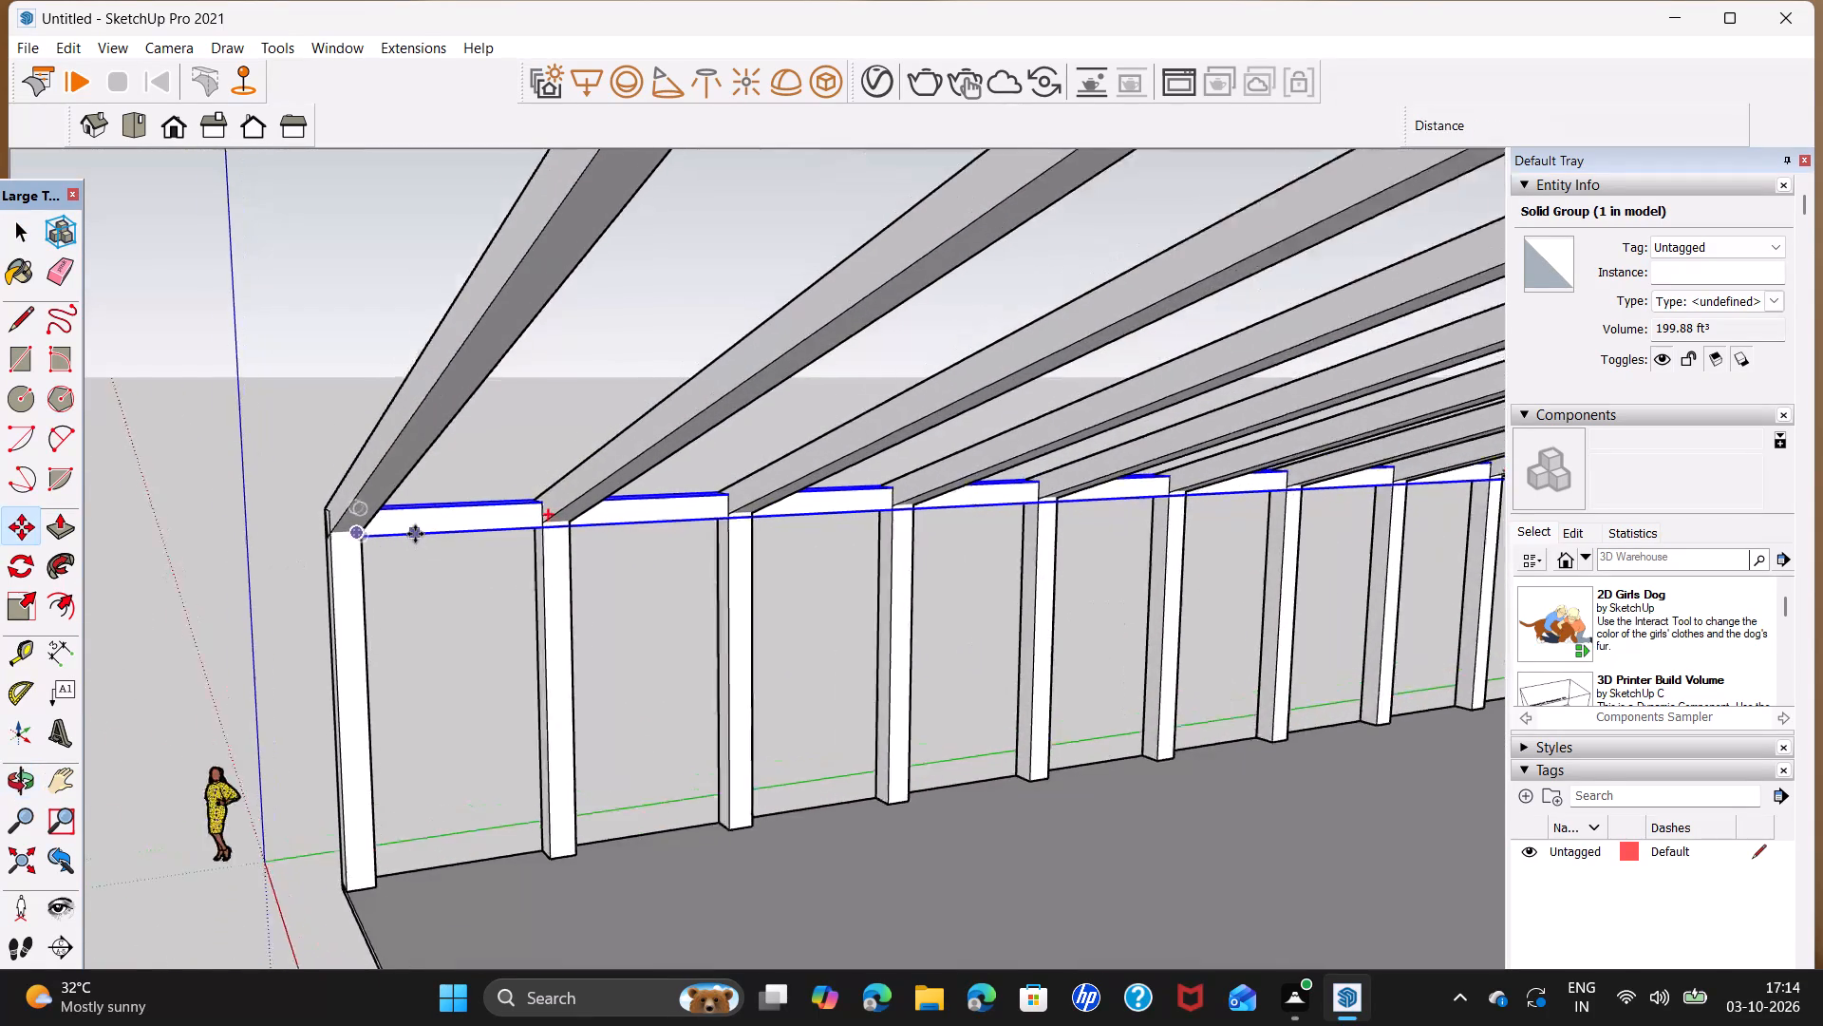
pyautogui.scroll(3, 415, 534)
pyautogui.moveTo(627, 551); pyautogui.dragTo(449, 606, button='middle')
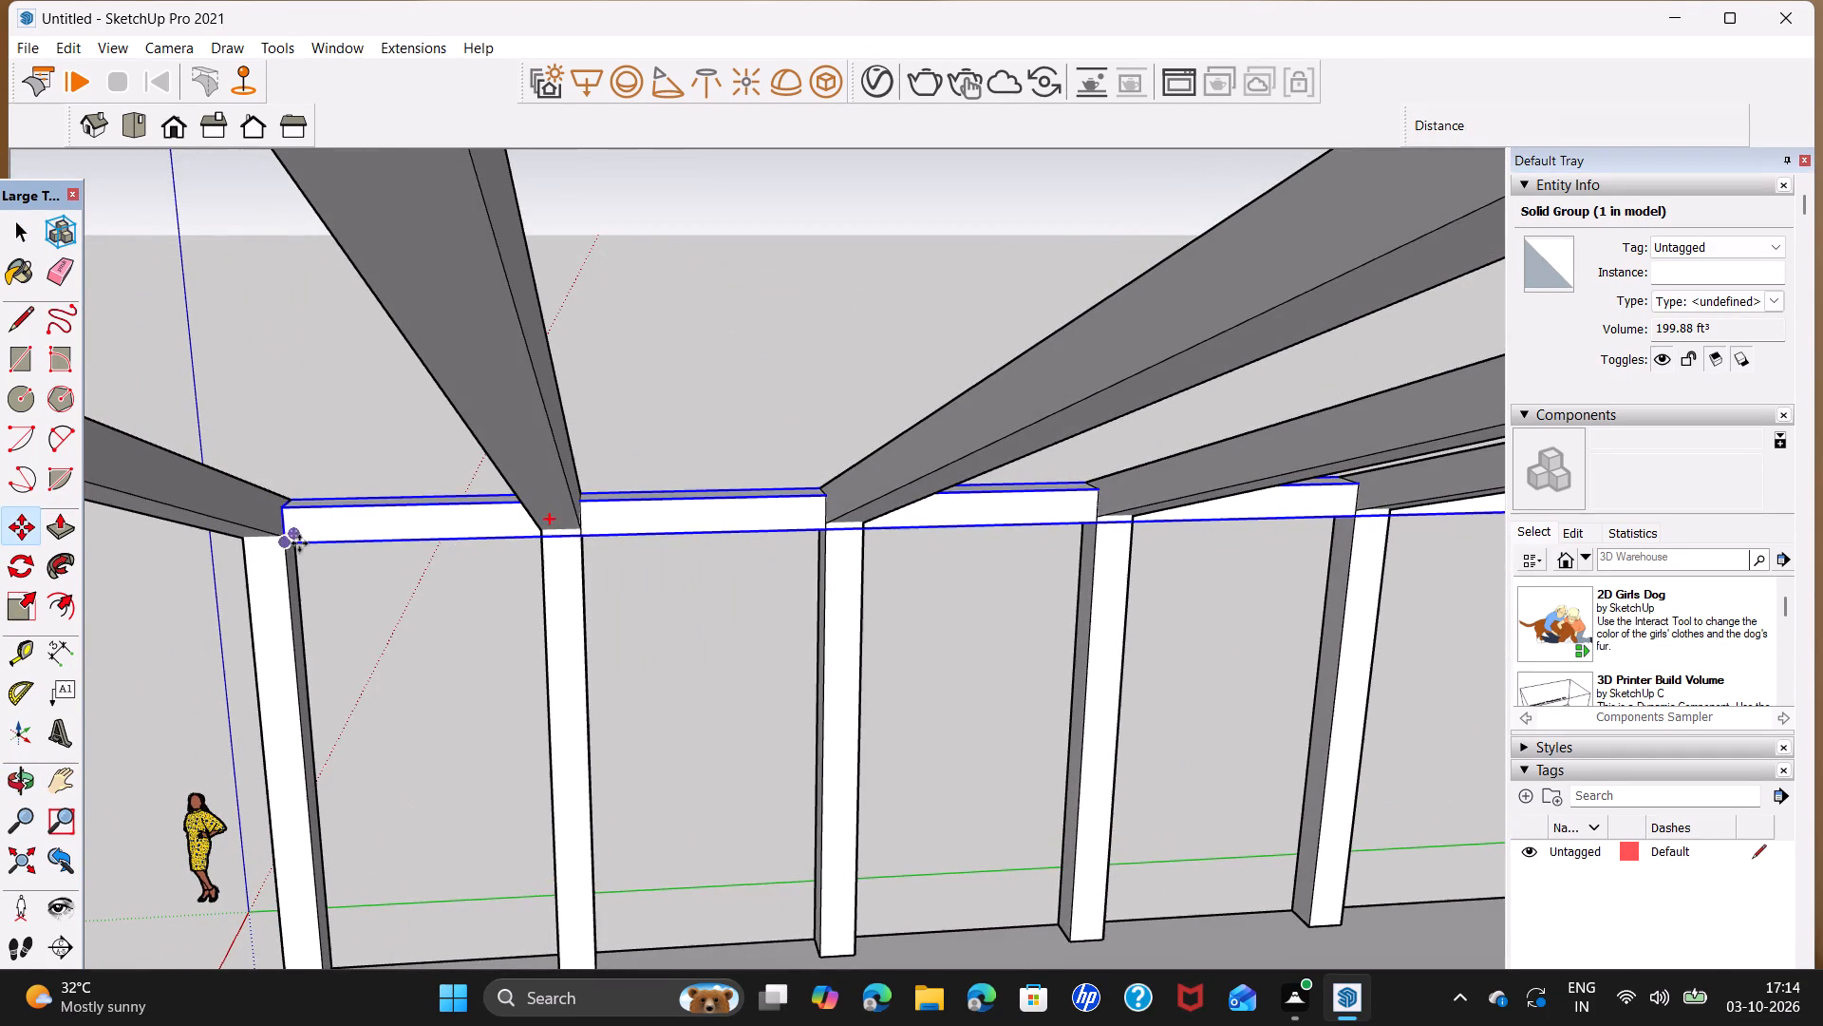
pyautogui.click(284, 516)
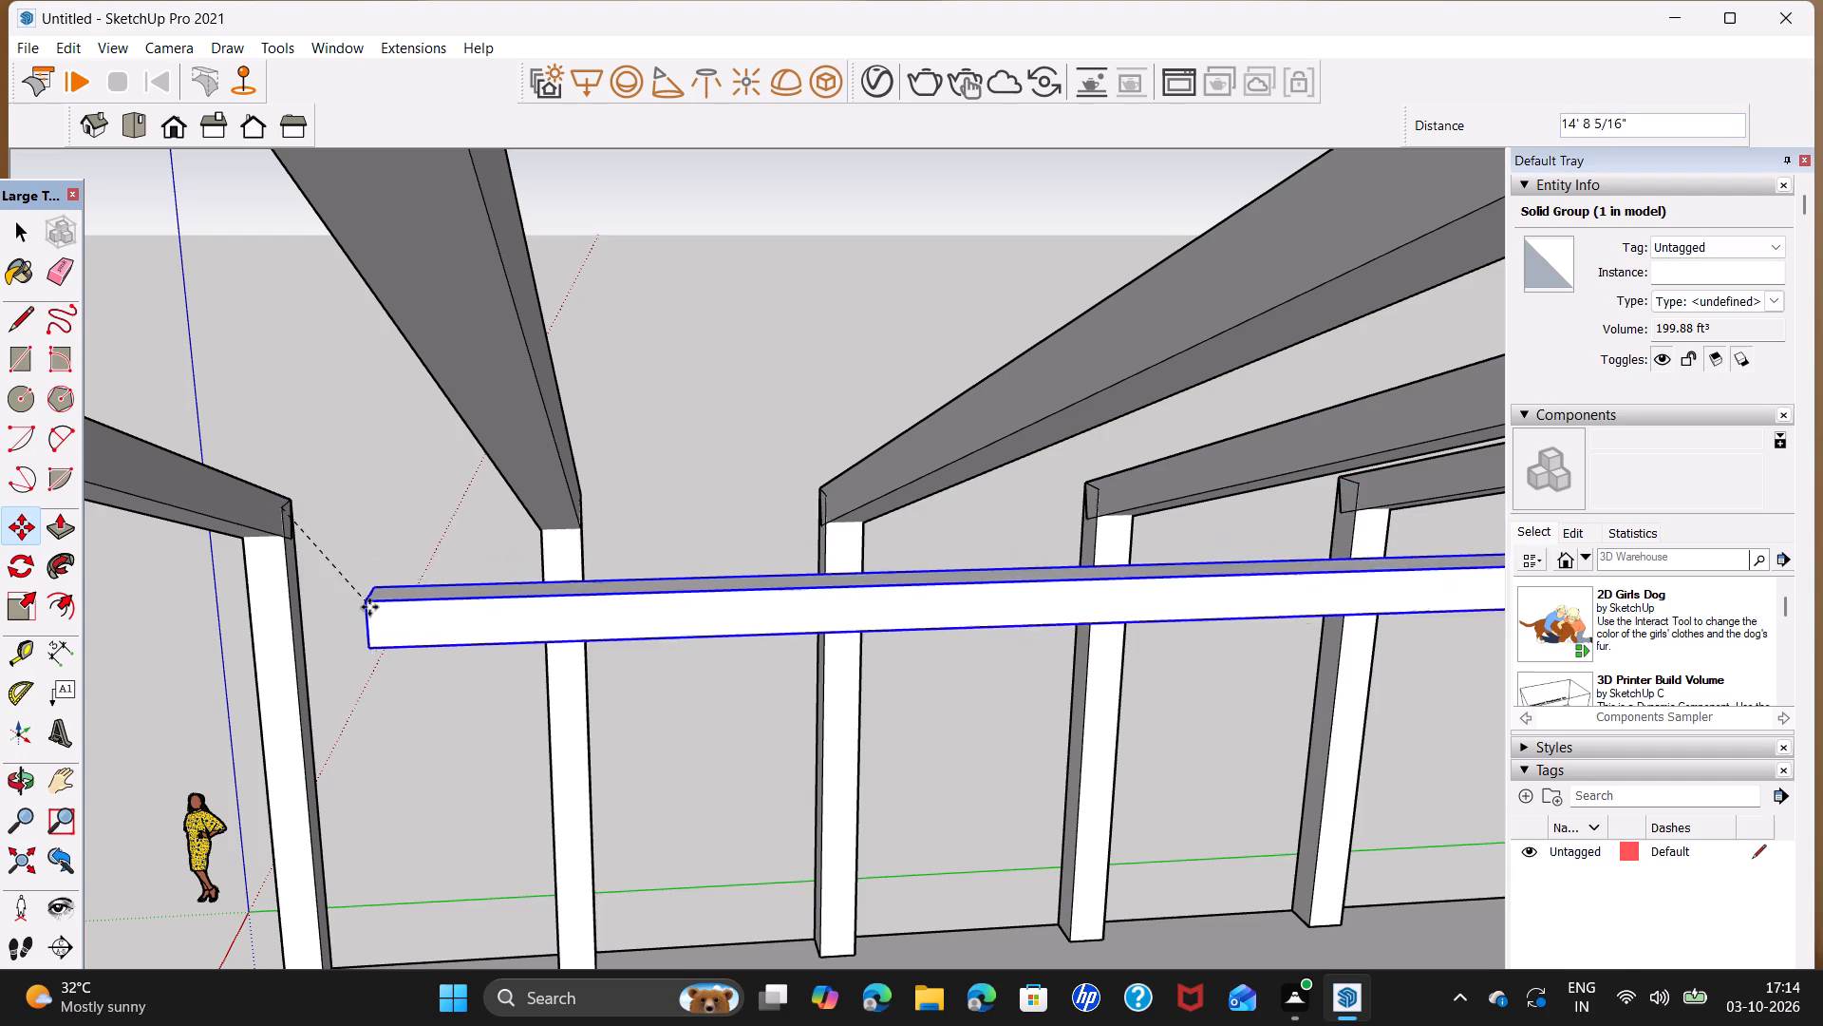
pyautogui.scroll(-5, 418, 618)
pyautogui.moveTo(418, 669); pyautogui.dragTo(1027, 616, button='middle')
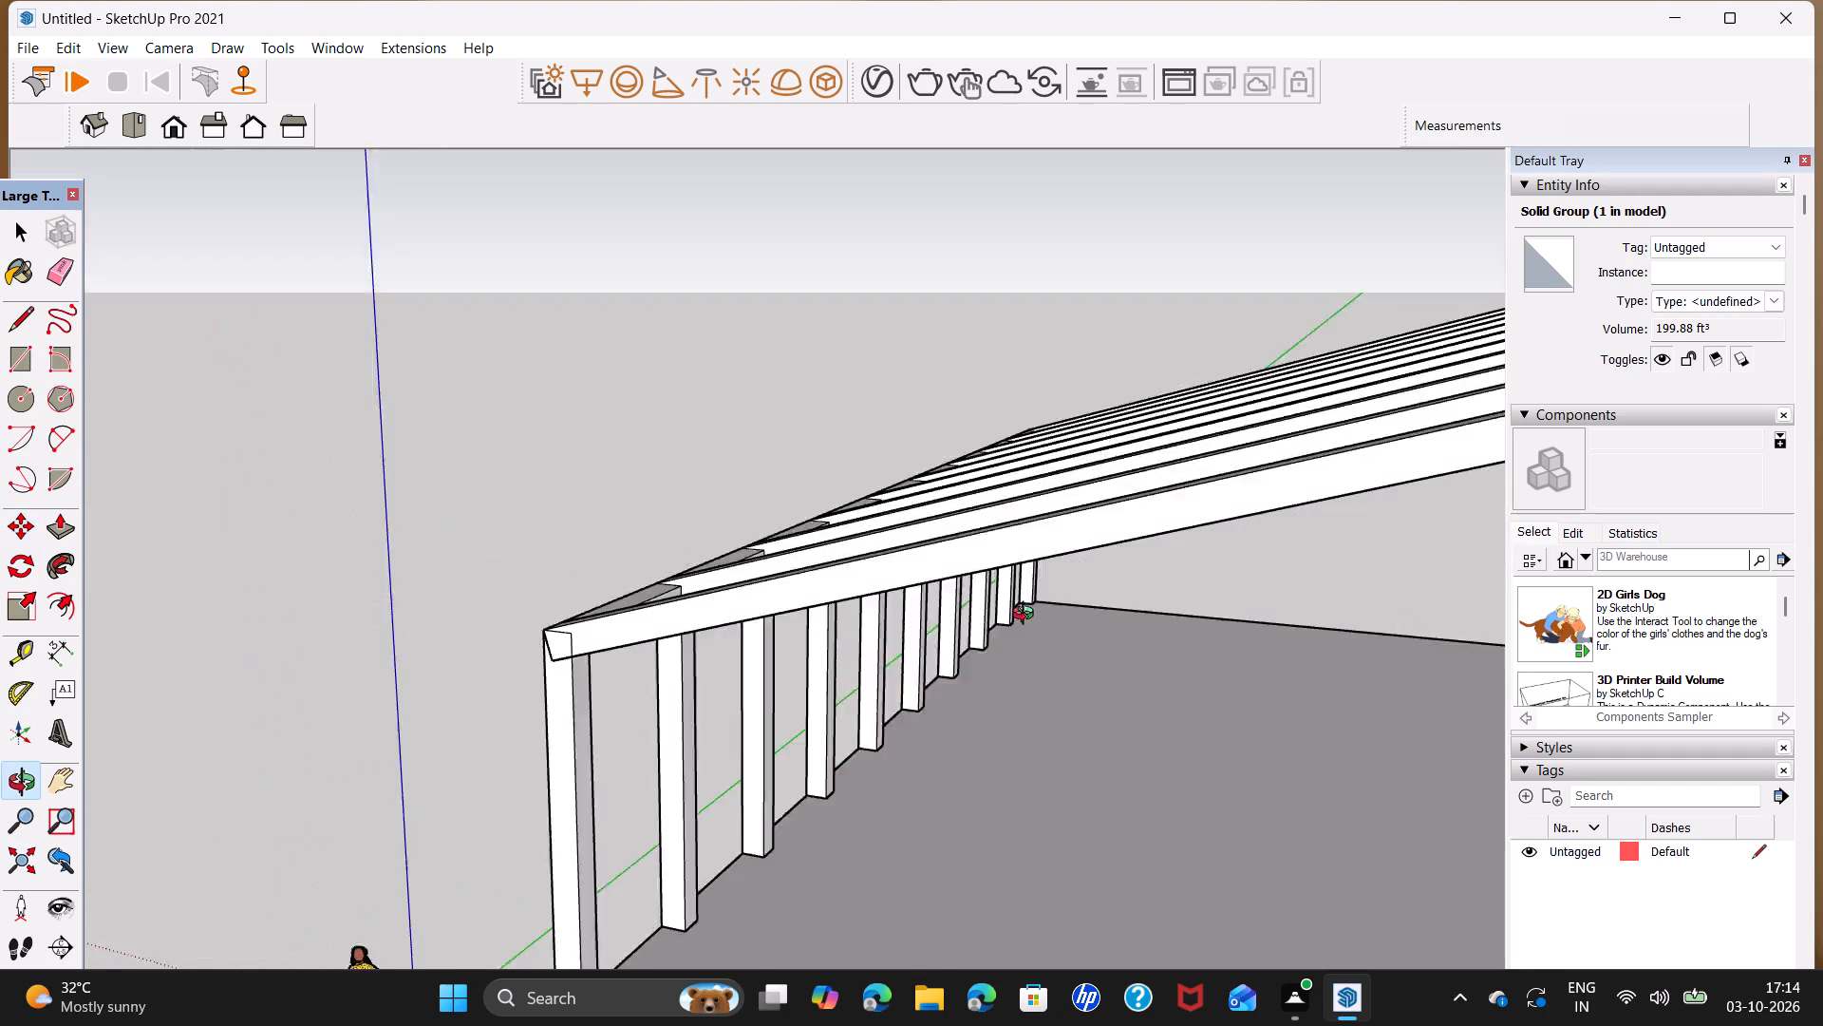
pyautogui.moveTo(1027, 616); pyautogui.dragTo(1059, 620, button='middle')
pyautogui.scroll(-3, 1068, 623)
pyautogui.keyDown('shift'); pyautogui.moveTo(1202, 648); pyautogui.dragTo(450, 578, button='middle'); pyautogui.keyUp('shift')
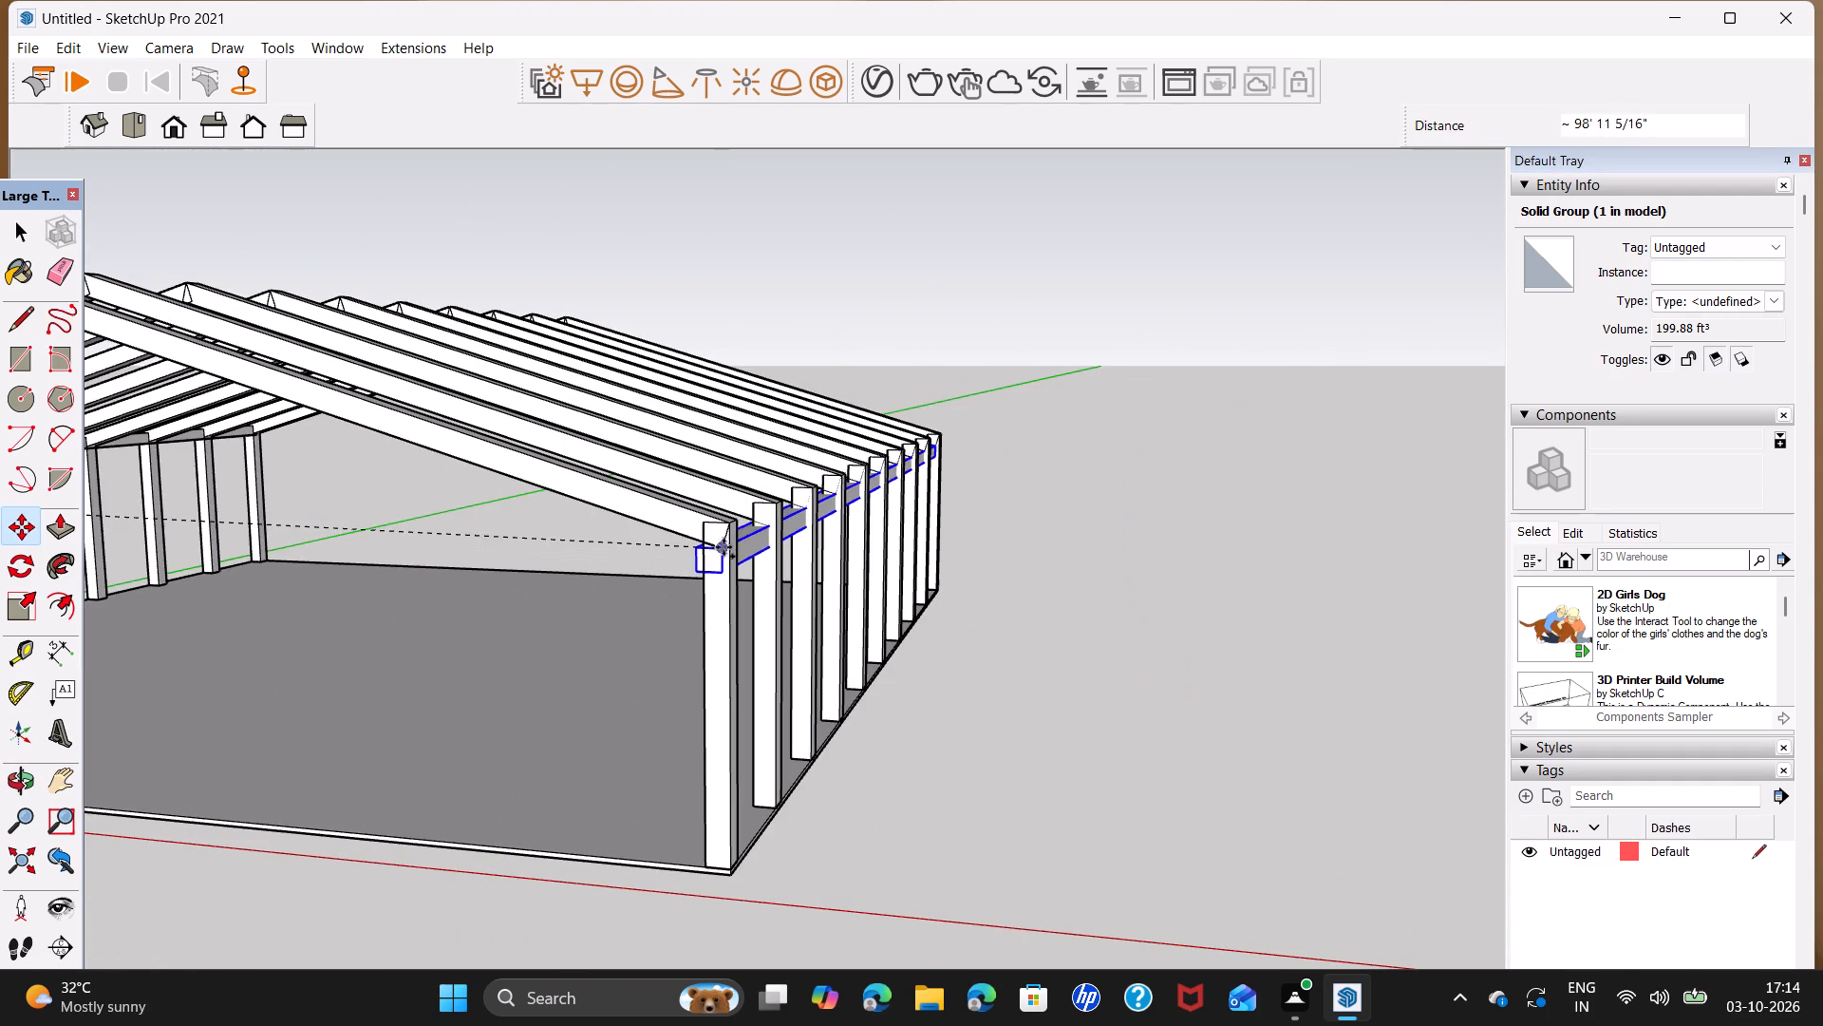
pyautogui.moveTo(742, 509); pyautogui.dragTo(470, 606, button='middle')
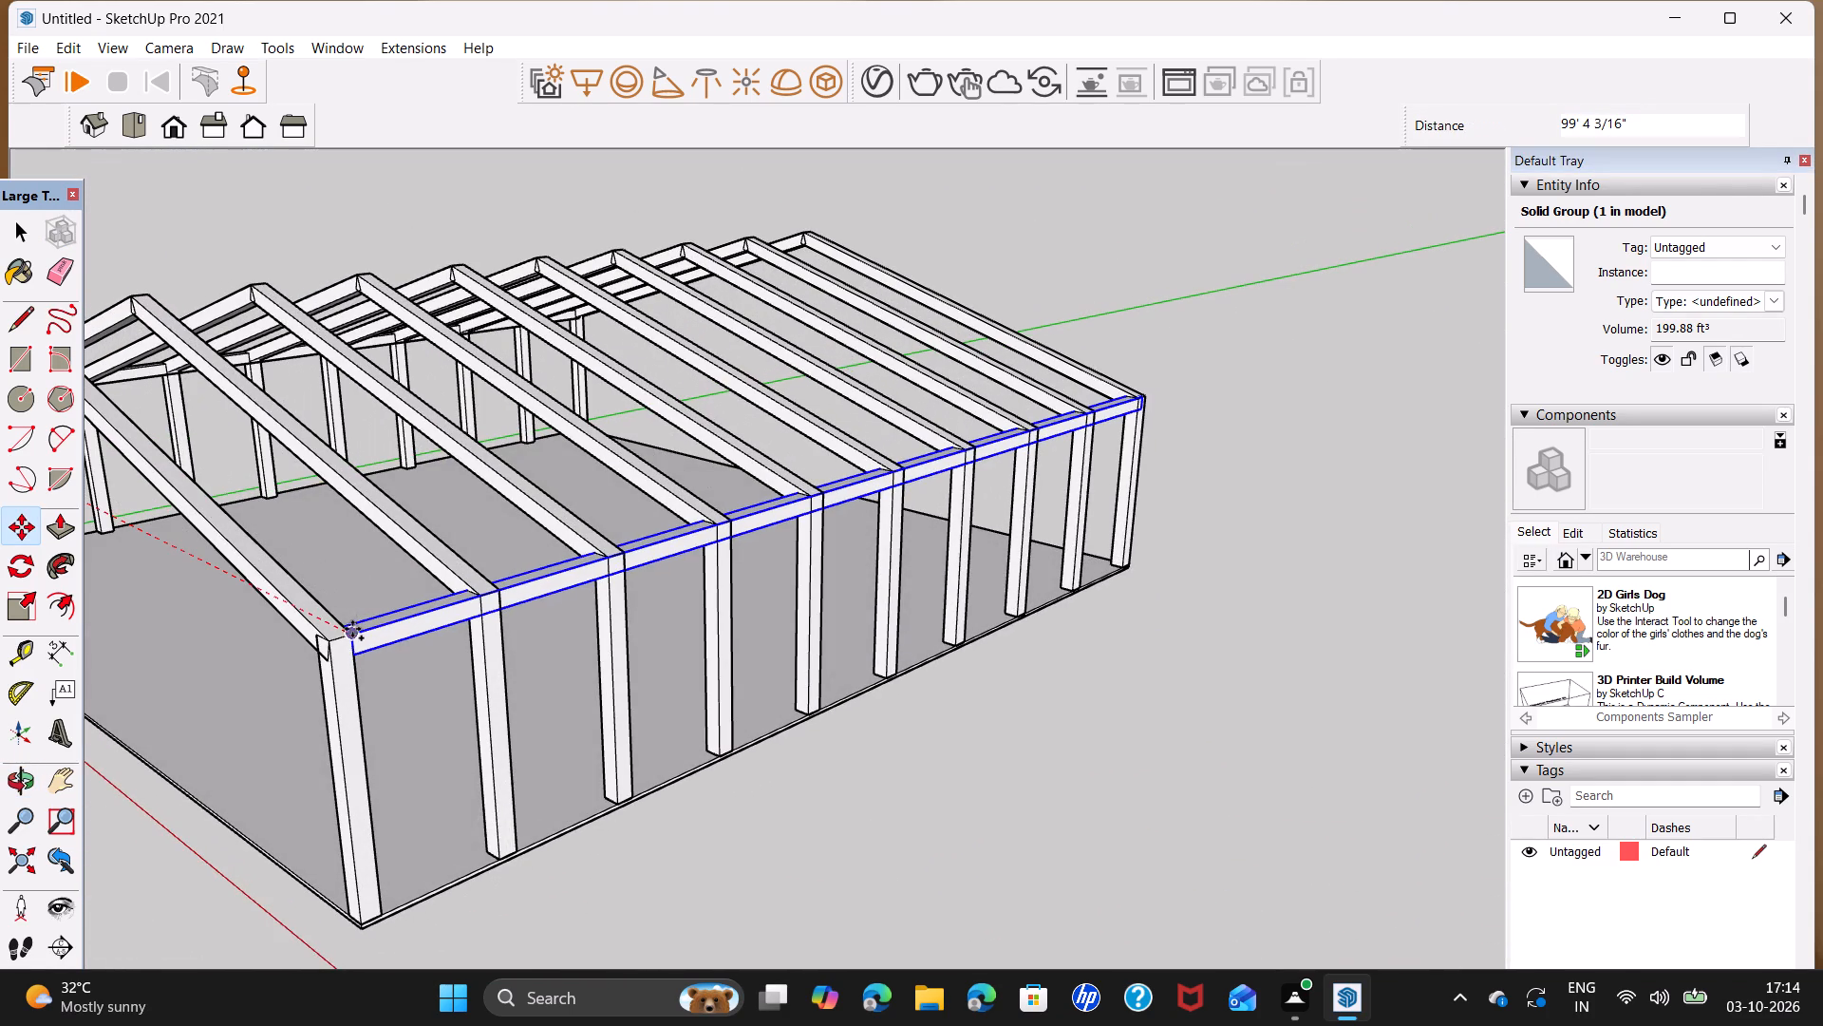
pyautogui.click(348, 635)
pyautogui.press('space')
# Examine the two beams along the column tops and their joints with the rafters from the sides, front and above.
pyautogui.scroll(-5, 348, 627)
pyautogui.moveTo(349, 627); pyautogui.dragTo(1528, 585, button='middle')
pyautogui.moveTo(529, 735); pyautogui.dragTo(1369, 712, button='middle')
pyautogui.moveTo(1337, 705); pyautogui.dragTo(550, 701, button='middle')
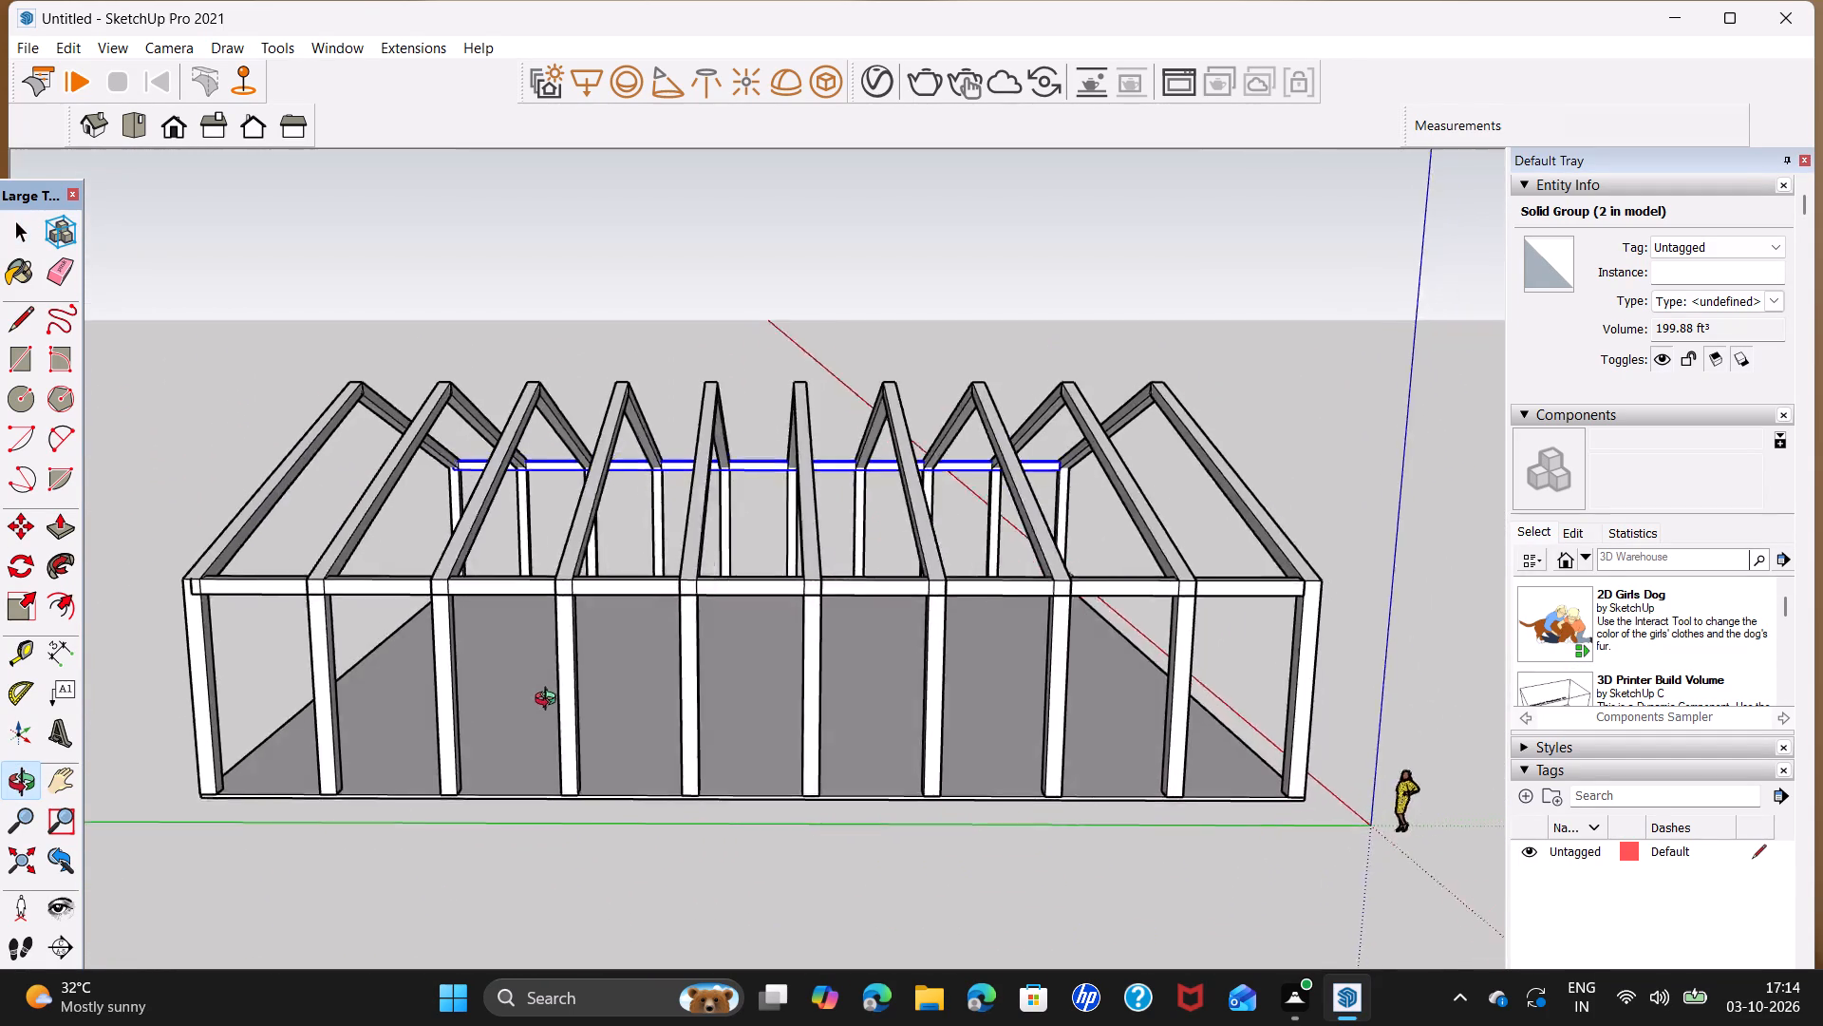
pyautogui.moveTo(550, 701); pyautogui.dragTo(402, 834, button='middle')
pyautogui.scroll(-3, 245, 658)
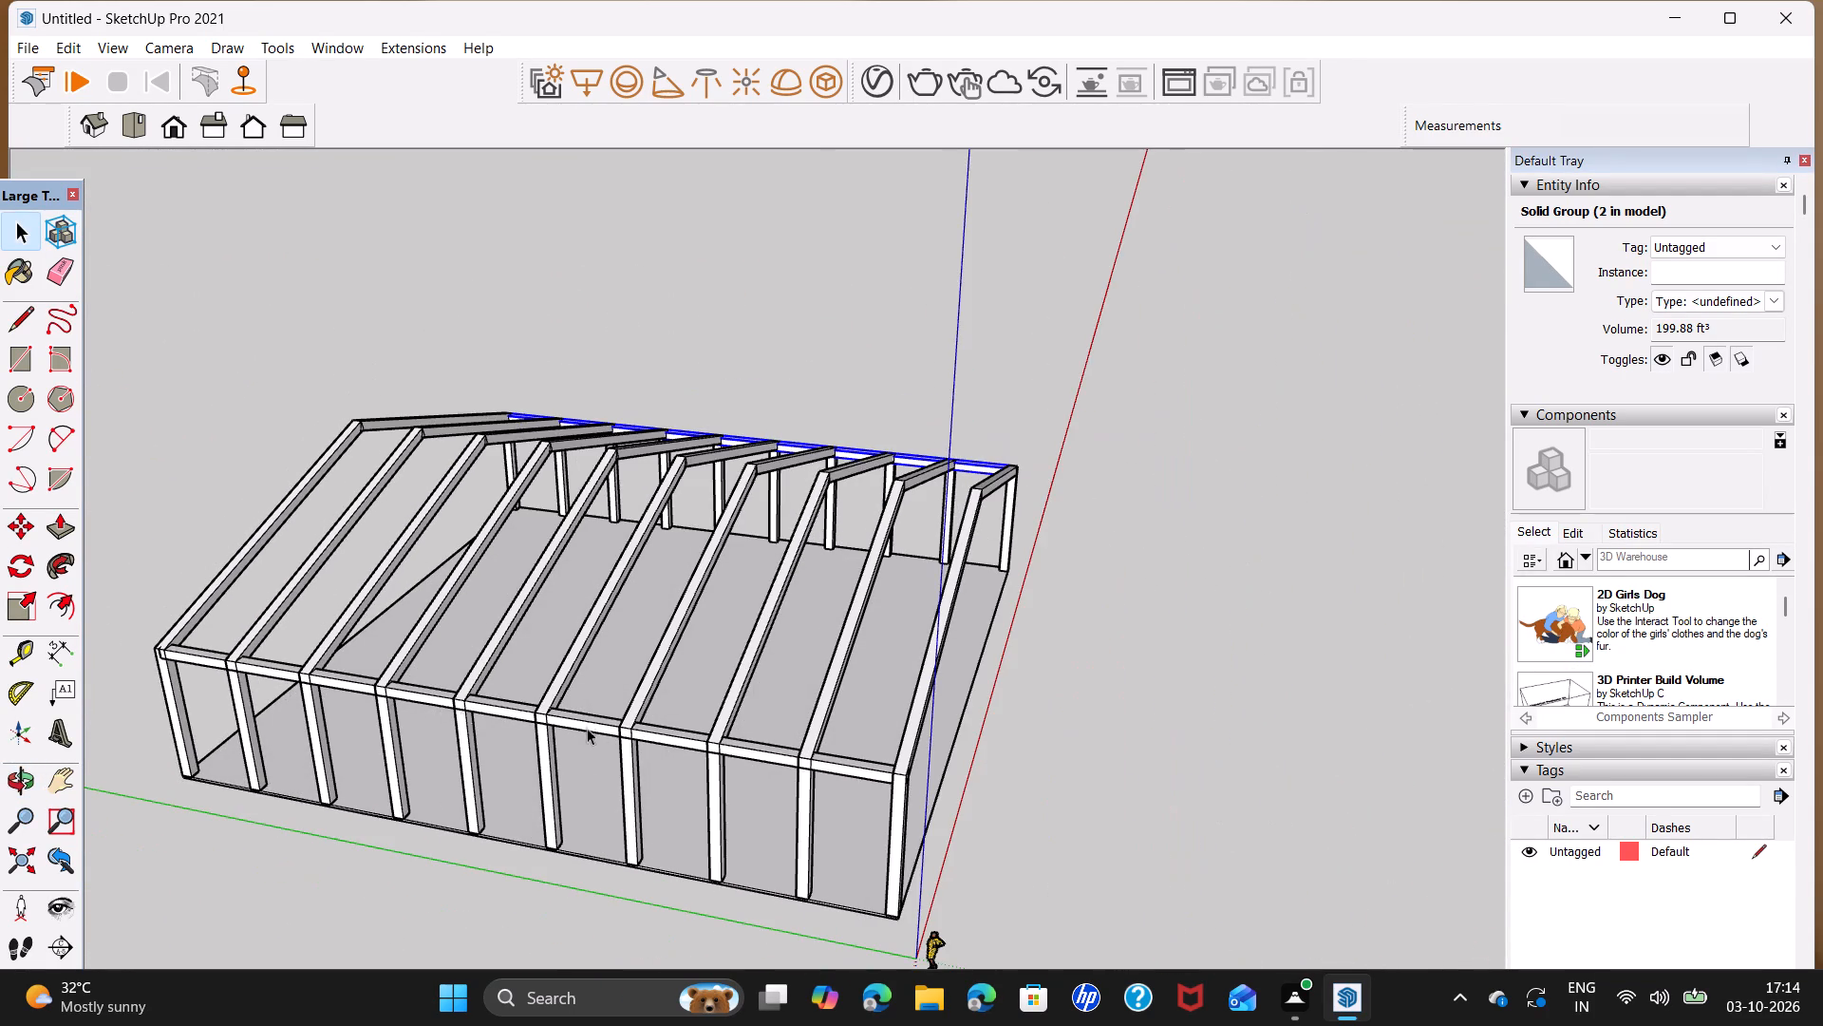
pyautogui.scroll(5, 880, 713)
pyautogui.moveTo(911, 793); pyautogui.dragTo(411, 805, button='middle')
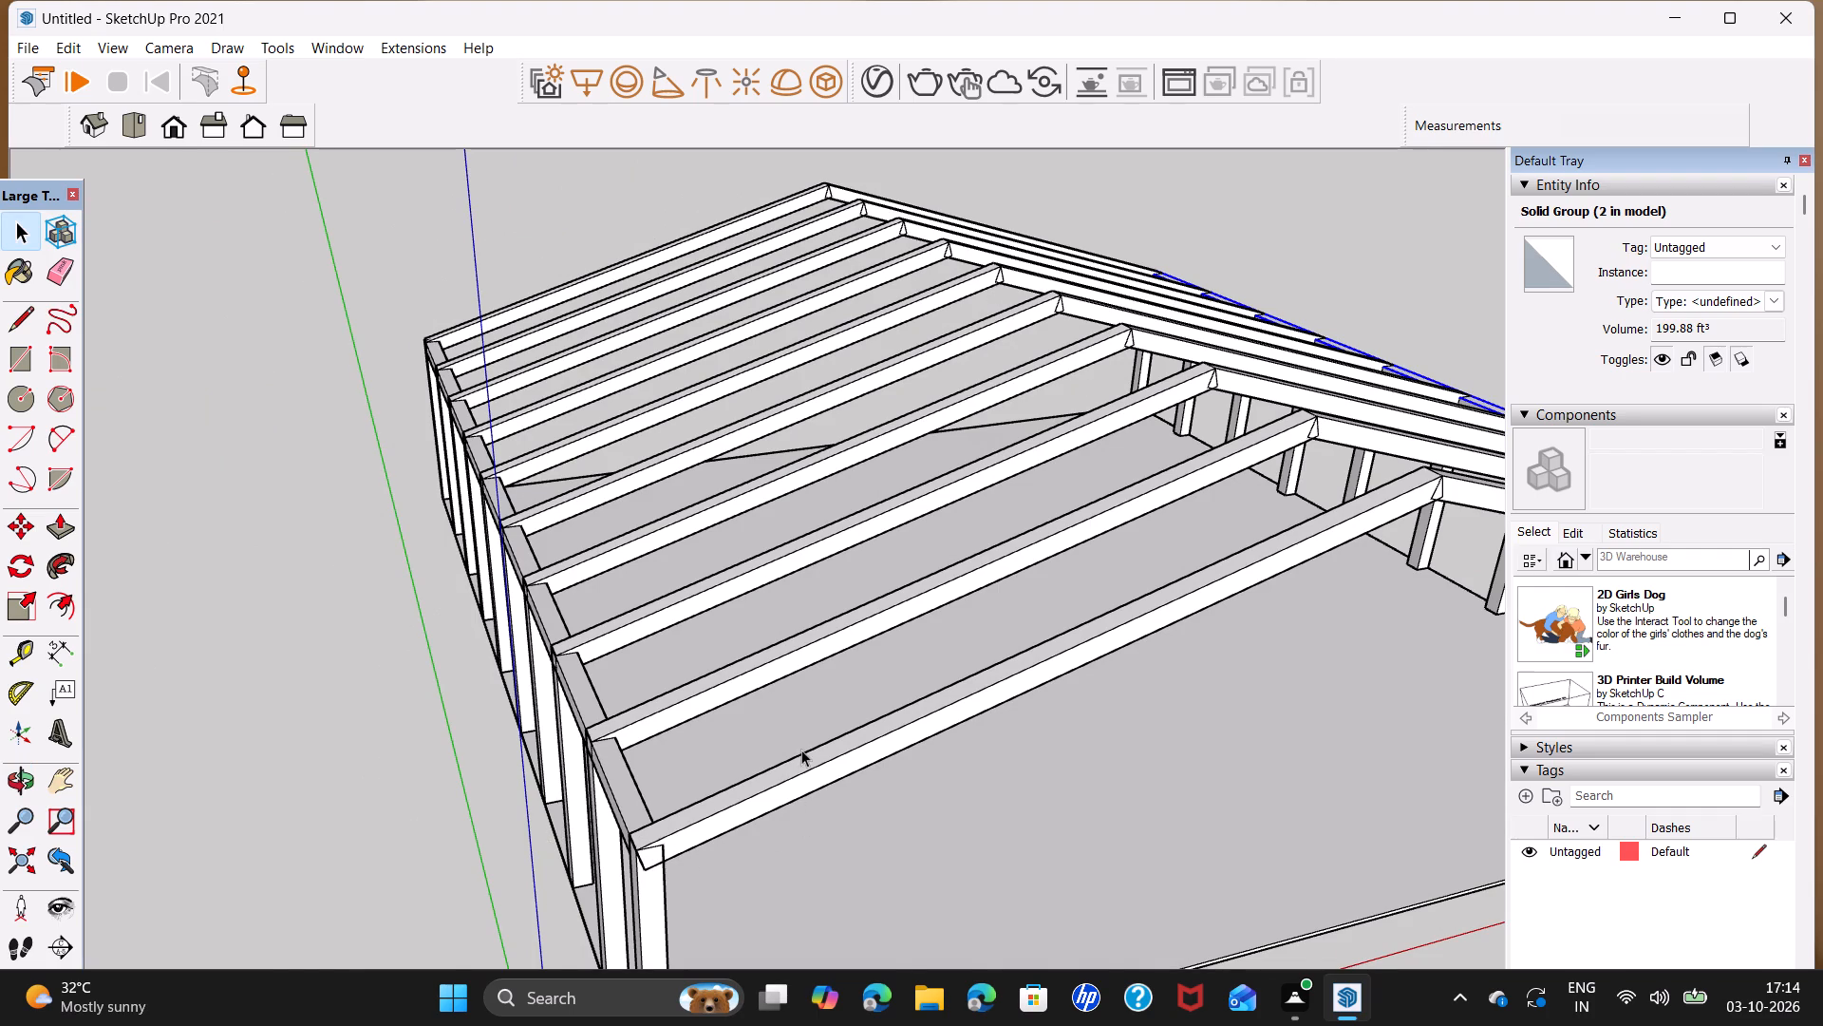
pyautogui.keyDown('shift'); pyautogui.moveTo(801, 749); pyautogui.dragTo(476, 747, button='middle'); pyautogui.keyUp('shift')
pyautogui.moveTo(795, 648); pyautogui.dragTo(843, 851, button='middle')
pyautogui.moveTo(701, 845); pyautogui.dragTo(340, 750, button='middle')
pyautogui.moveTo(437, 746); pyautogui.dragTo(593, 905, button='middle')
pyautogui.keyDown('shift'); pyautogui.moveTo(551, 831); pyautogui.dragTo(647, 633, button='middle'); pyautogui.keyUp('shift')
pyautogui.scroll(5, 254, 704)
pyautogui.keyDown('shift'); pyautogui.moveTo(251, 743); pyautogui.dragTo(264, 740, button='middle'); pyautogui.keyUp('shift')
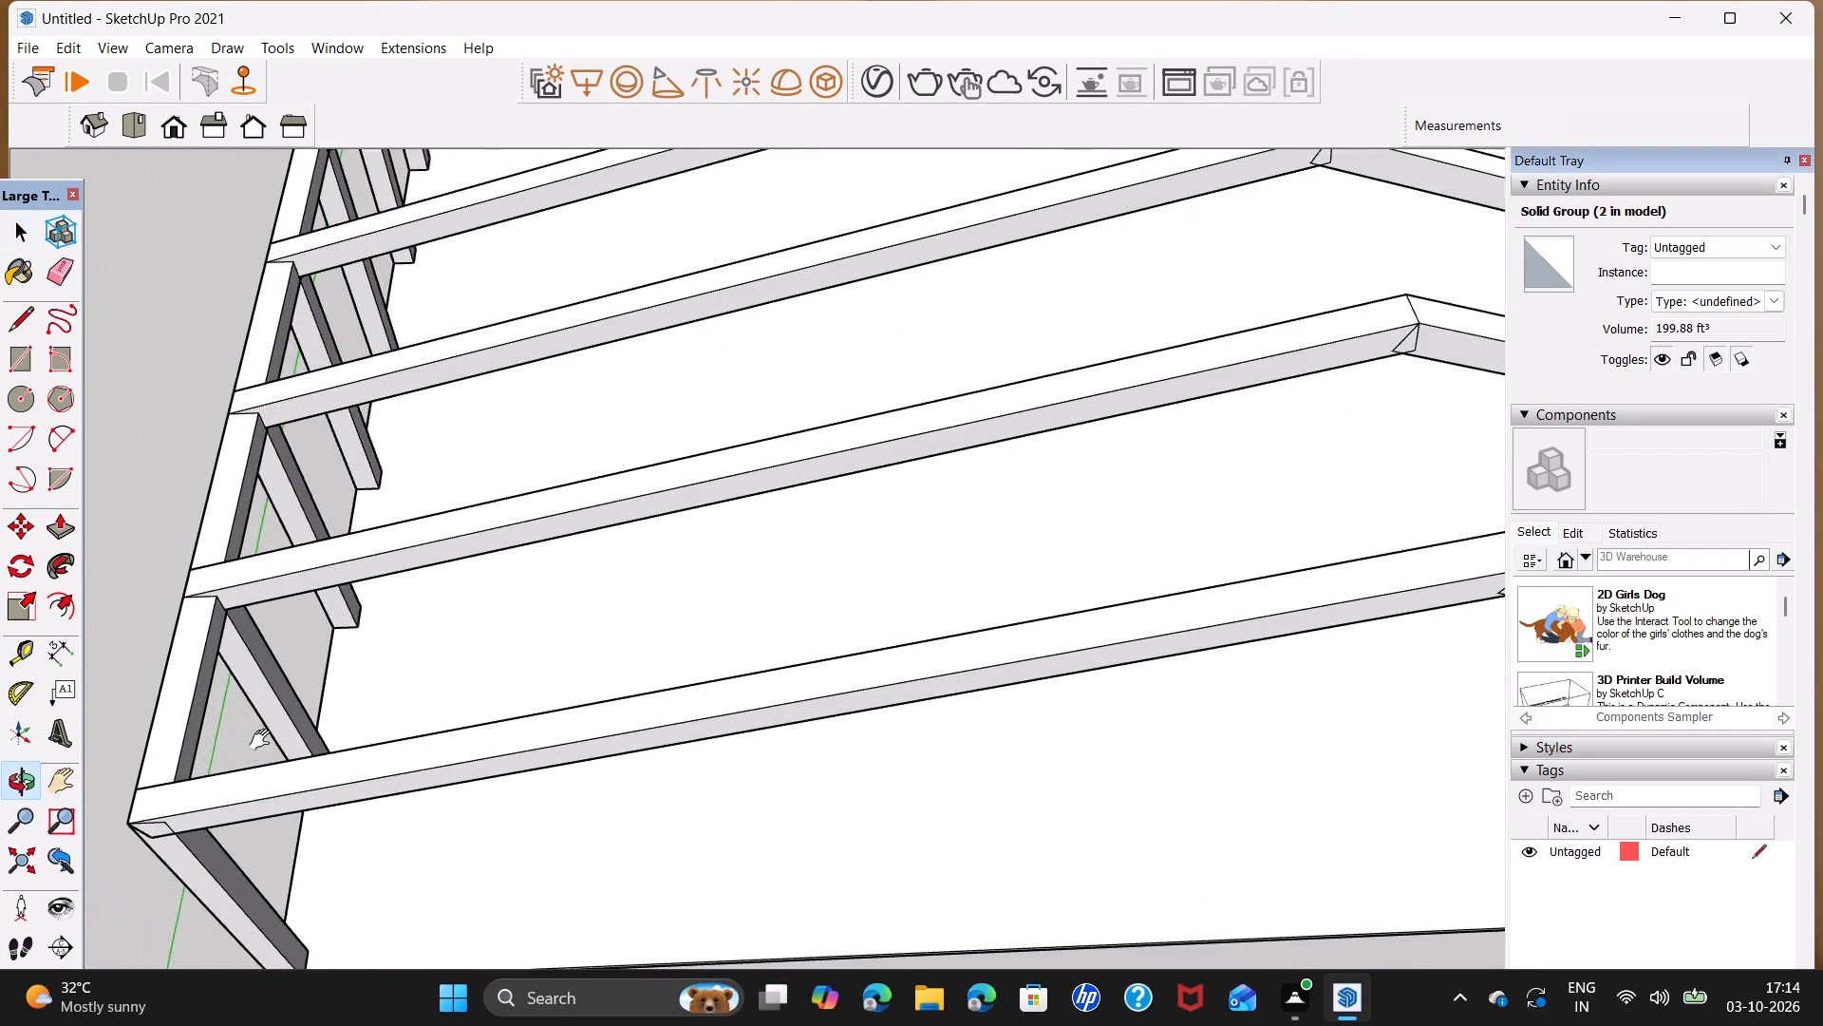
# Draw a rectangle about 10 3/16" by 1' 6" on the top face of the end rafter, near its eave.
pyautogui.keyDown('shift'); pyautogui.moveTo(264, 740); pyautogui.dragTo(509, 697, button='middle'); pyautogui.keyUp('shift')
pyautogui.press('r')
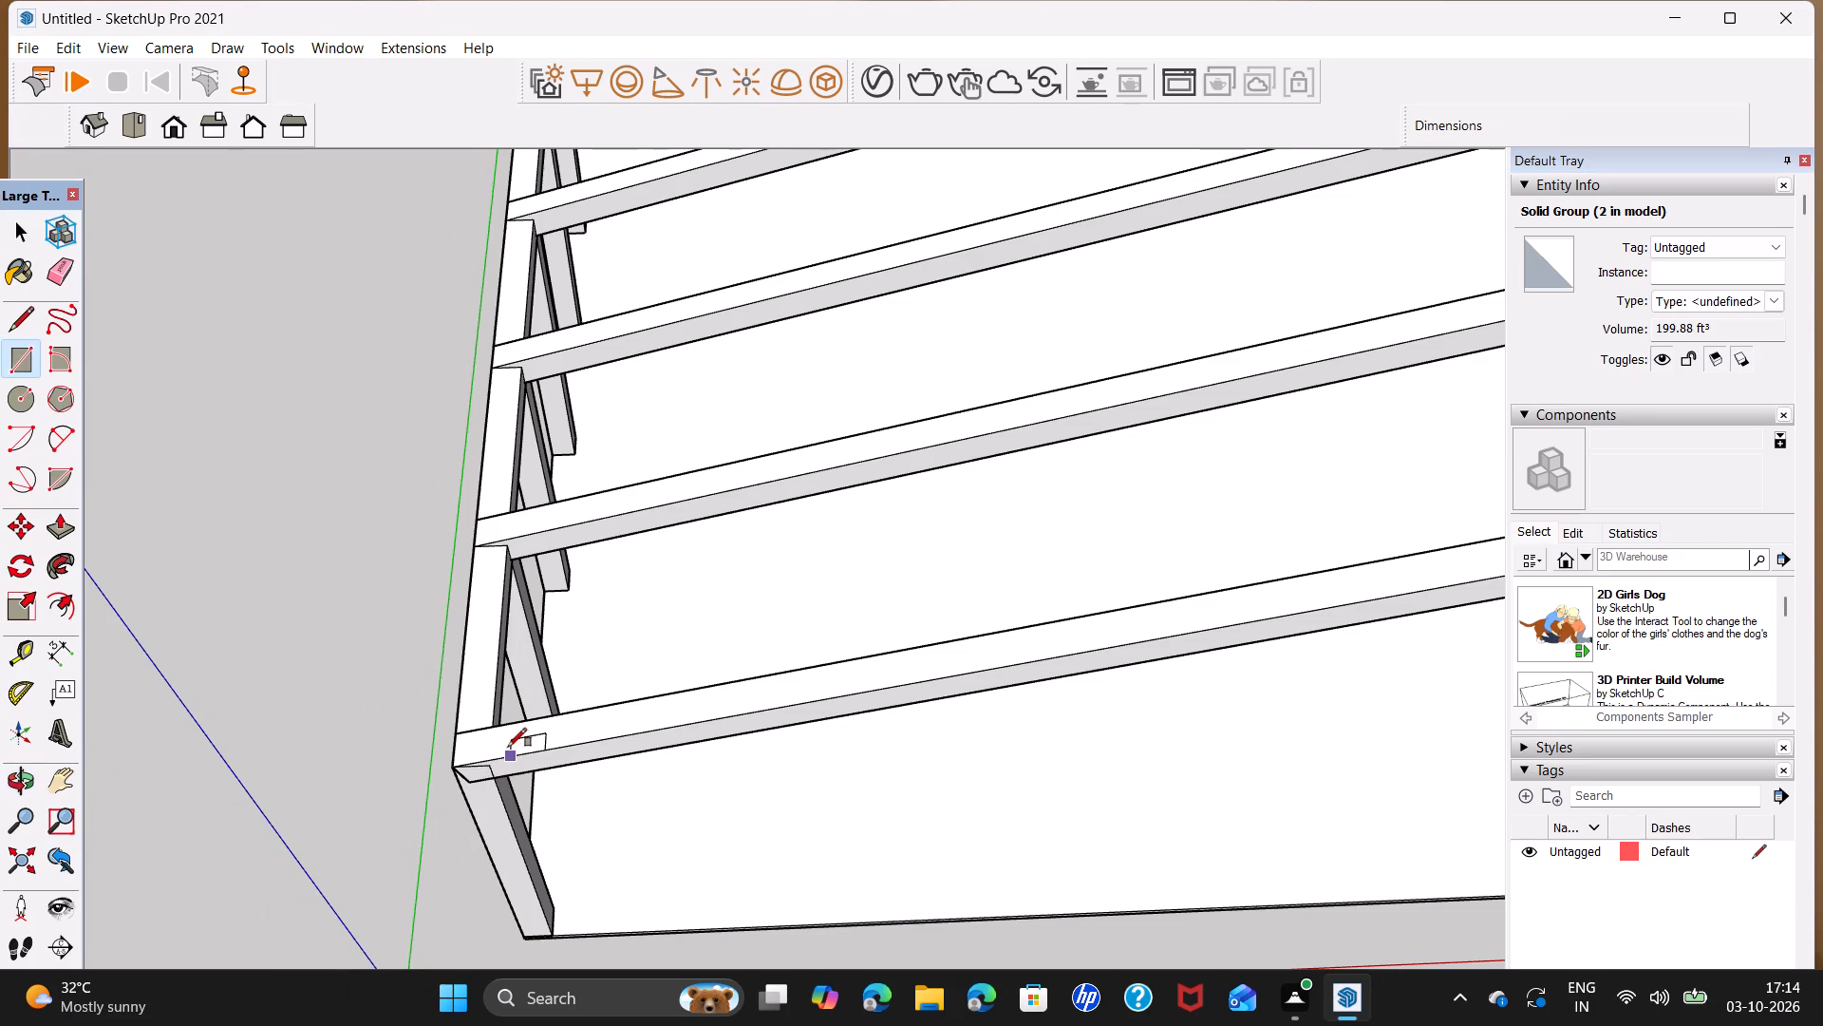
pyautogui.click(512, 753)
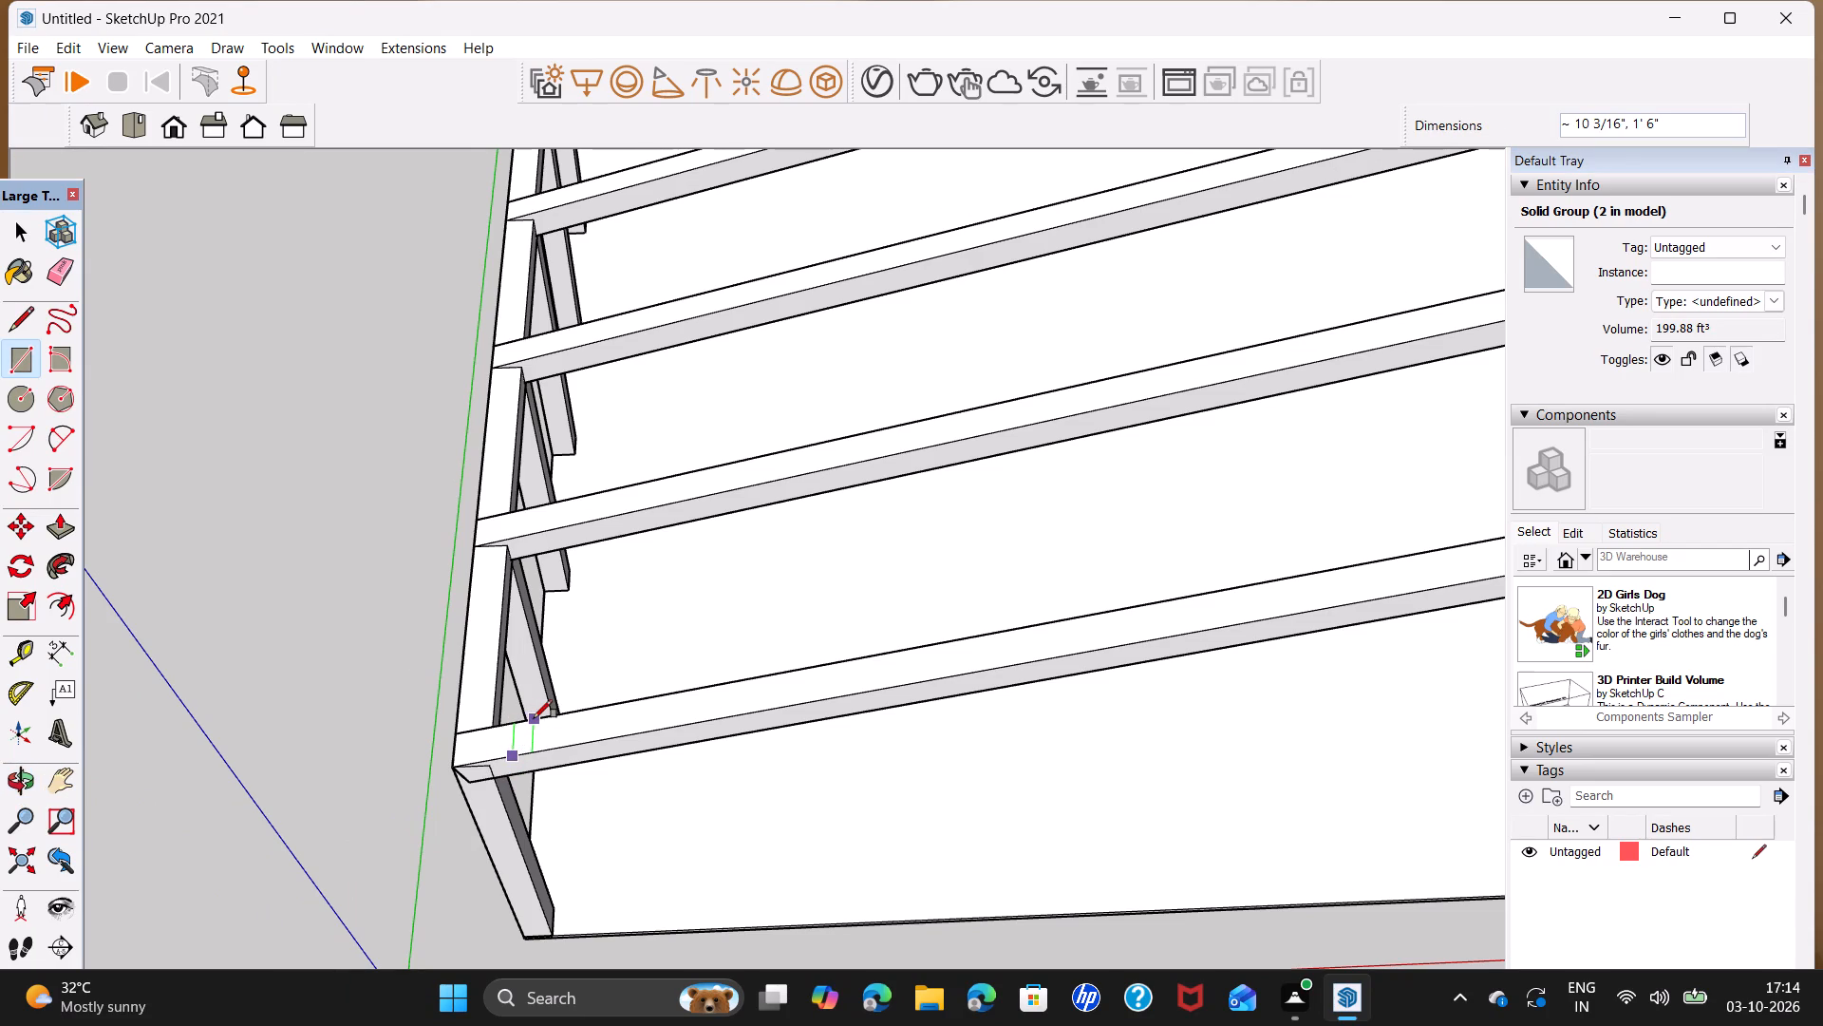
pyautogui.click(534, 718)
# Push/Pull the small rectangle on the end rafter up 6" into a block.
pyautogui.scroll(4, 510, 761)
pyautogui.press('space')
pyautogui.click(529, 727)
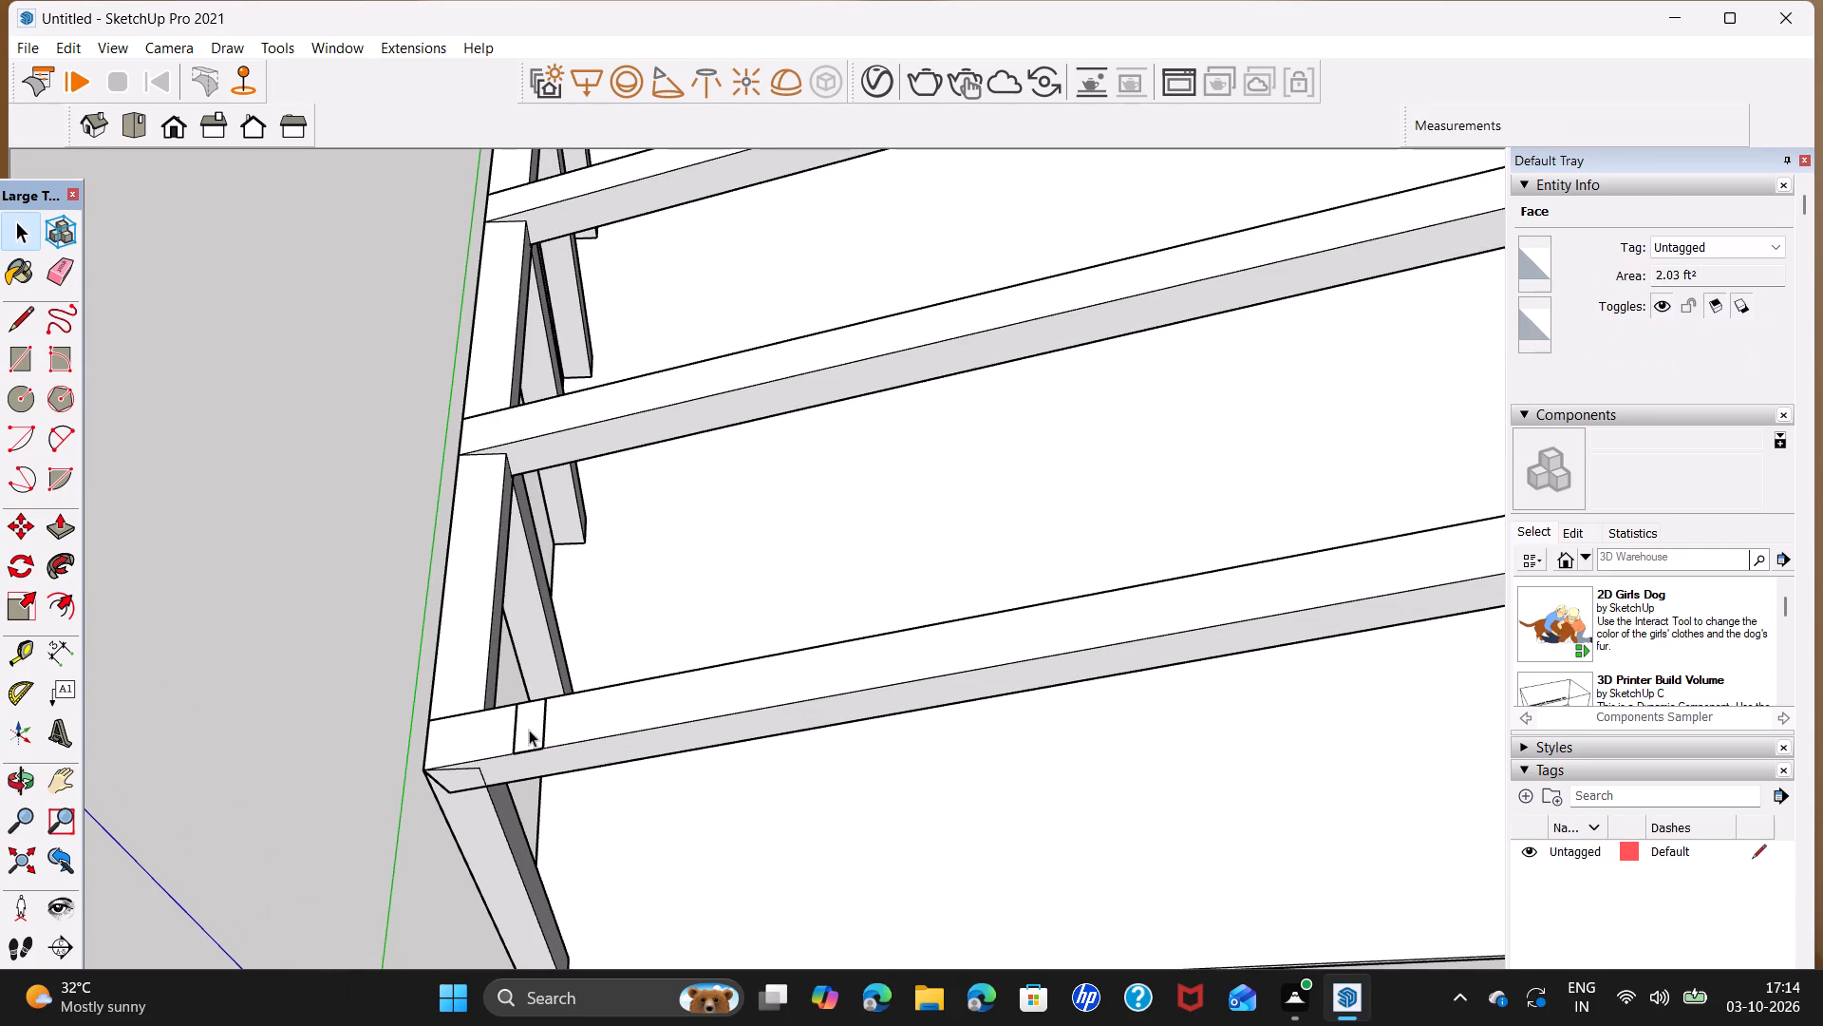
pyautogui.click(529, 730)
pyautogui.tripleClick(531, 735)
pyautogui.click(531, 727)
pyautogui.scroll(4, 533, 729)
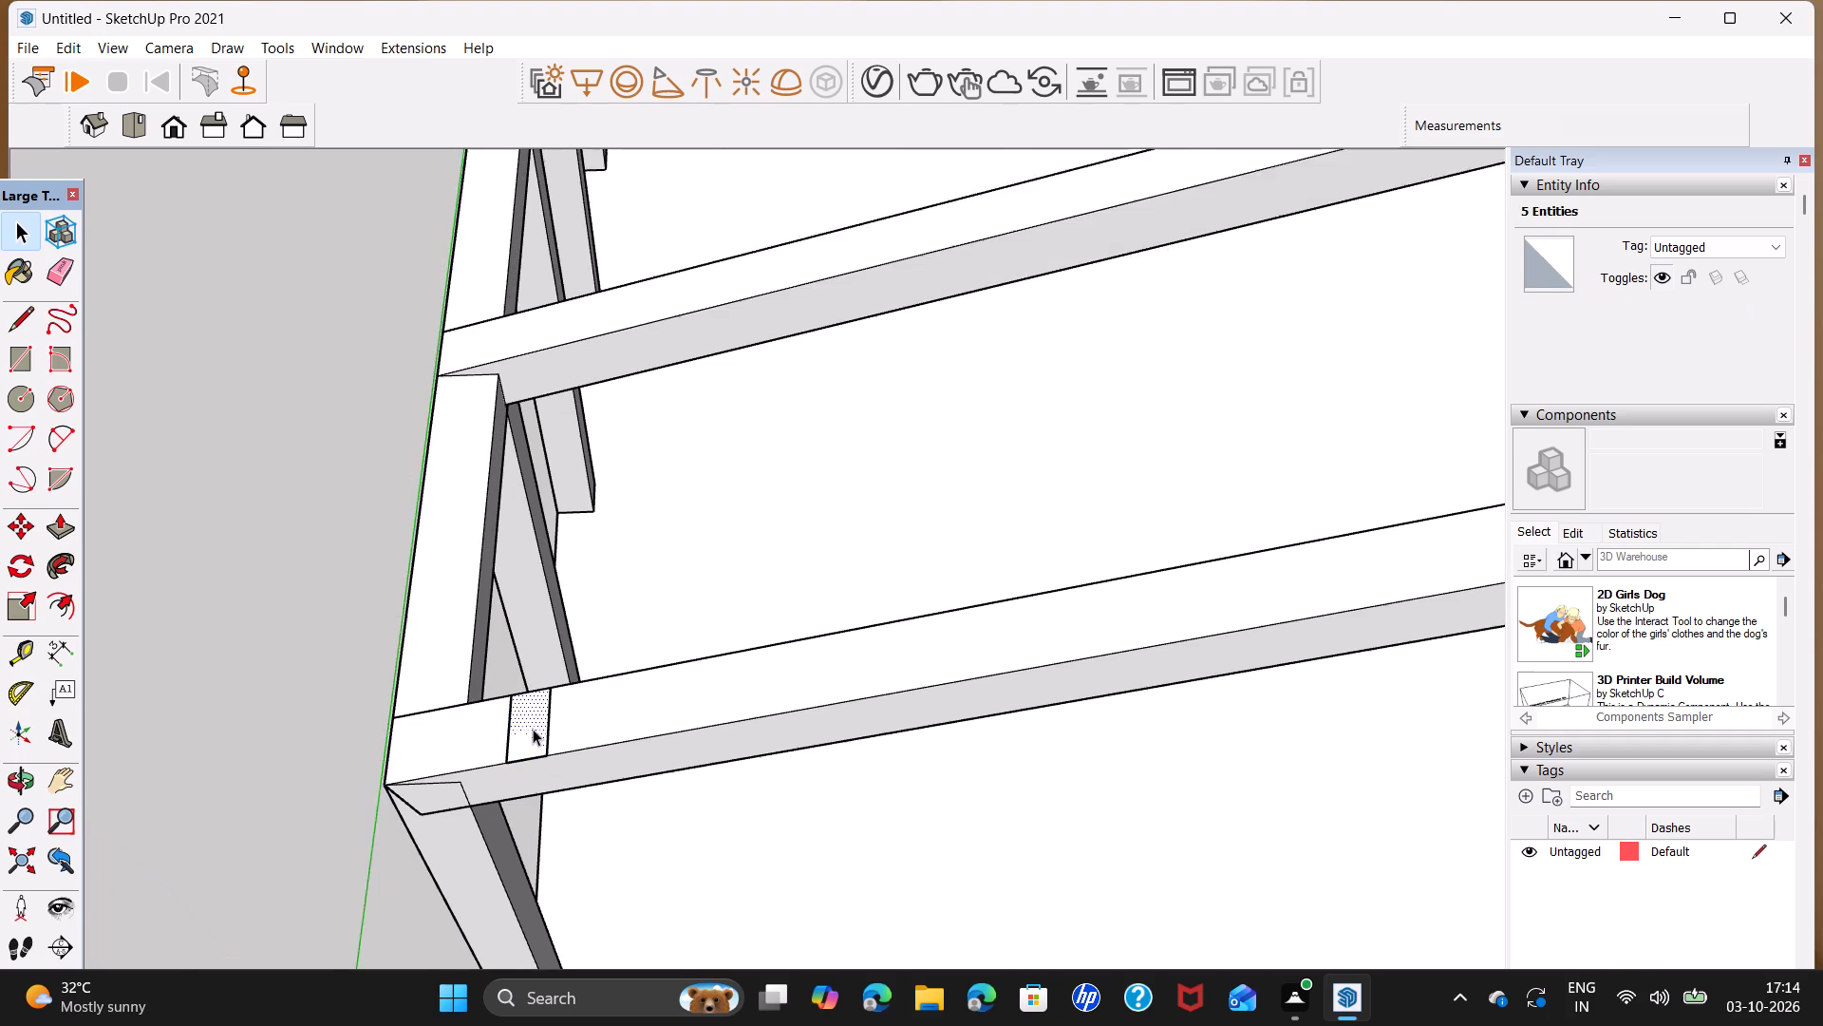
pyautogui.press('p')
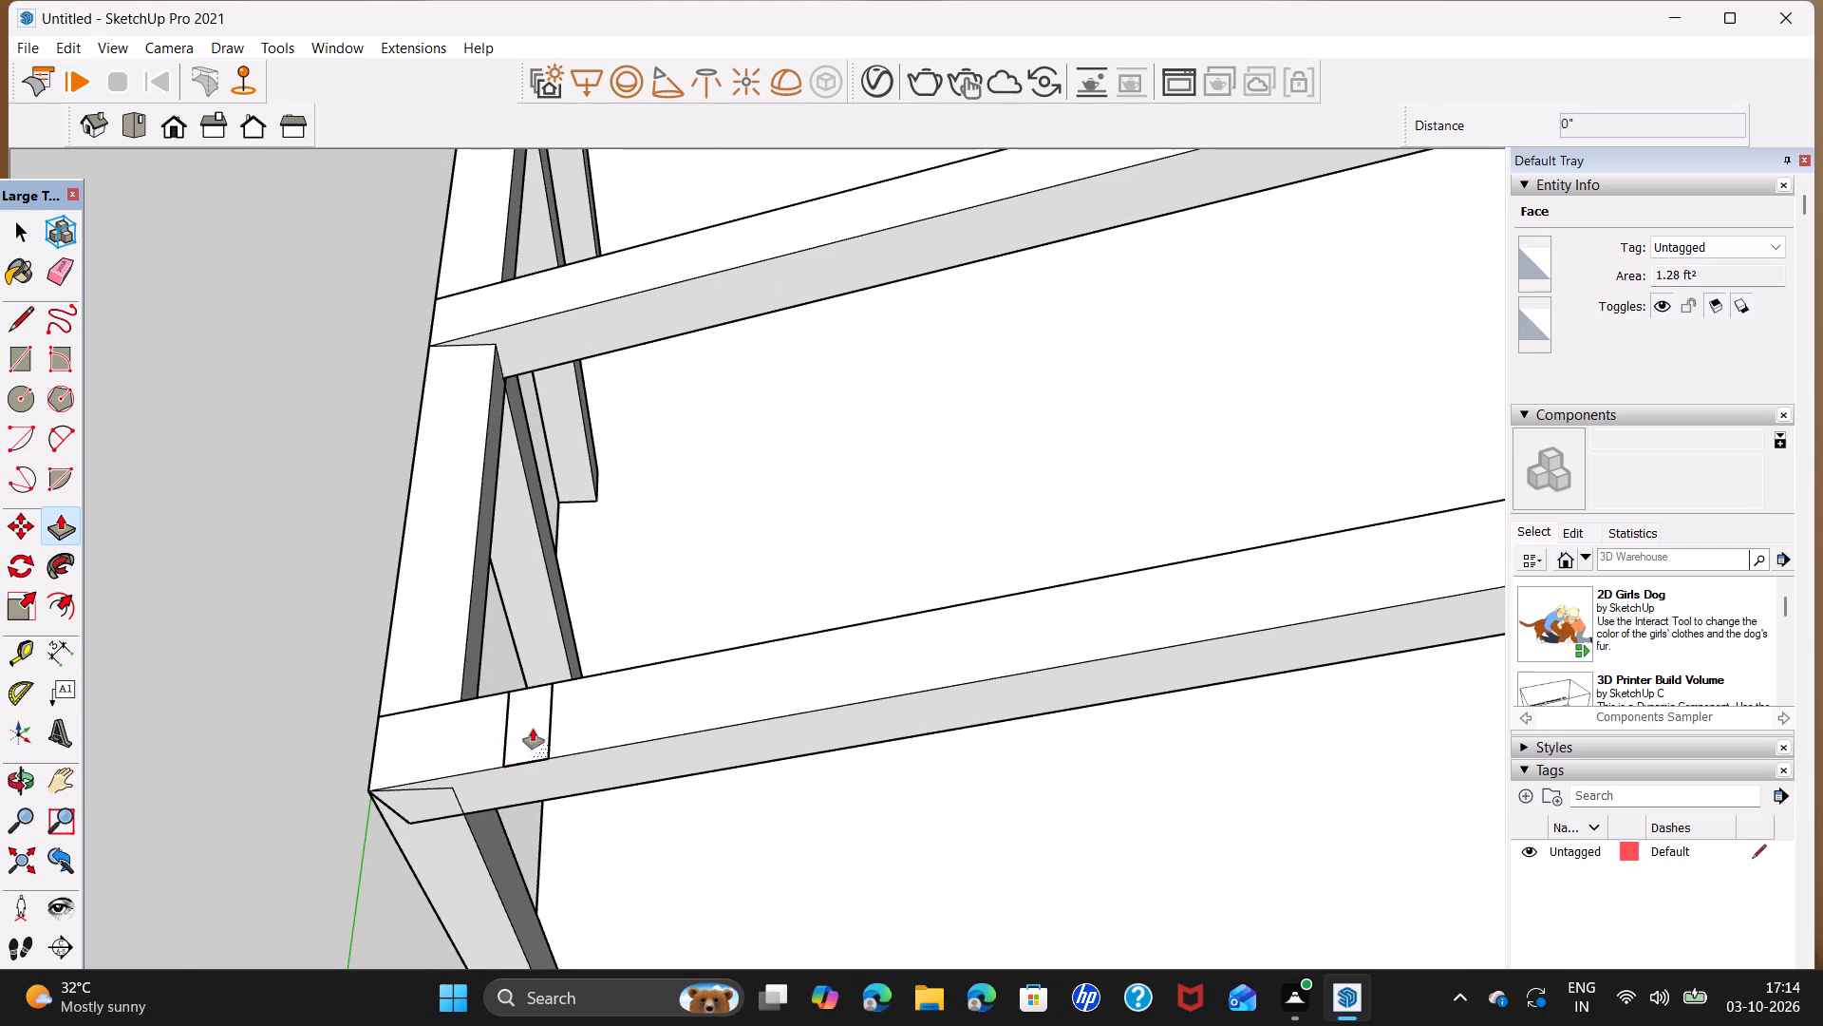
pyautogui.click(533, 729)
pyautogui.press('6')
pyautogui.press('Return')
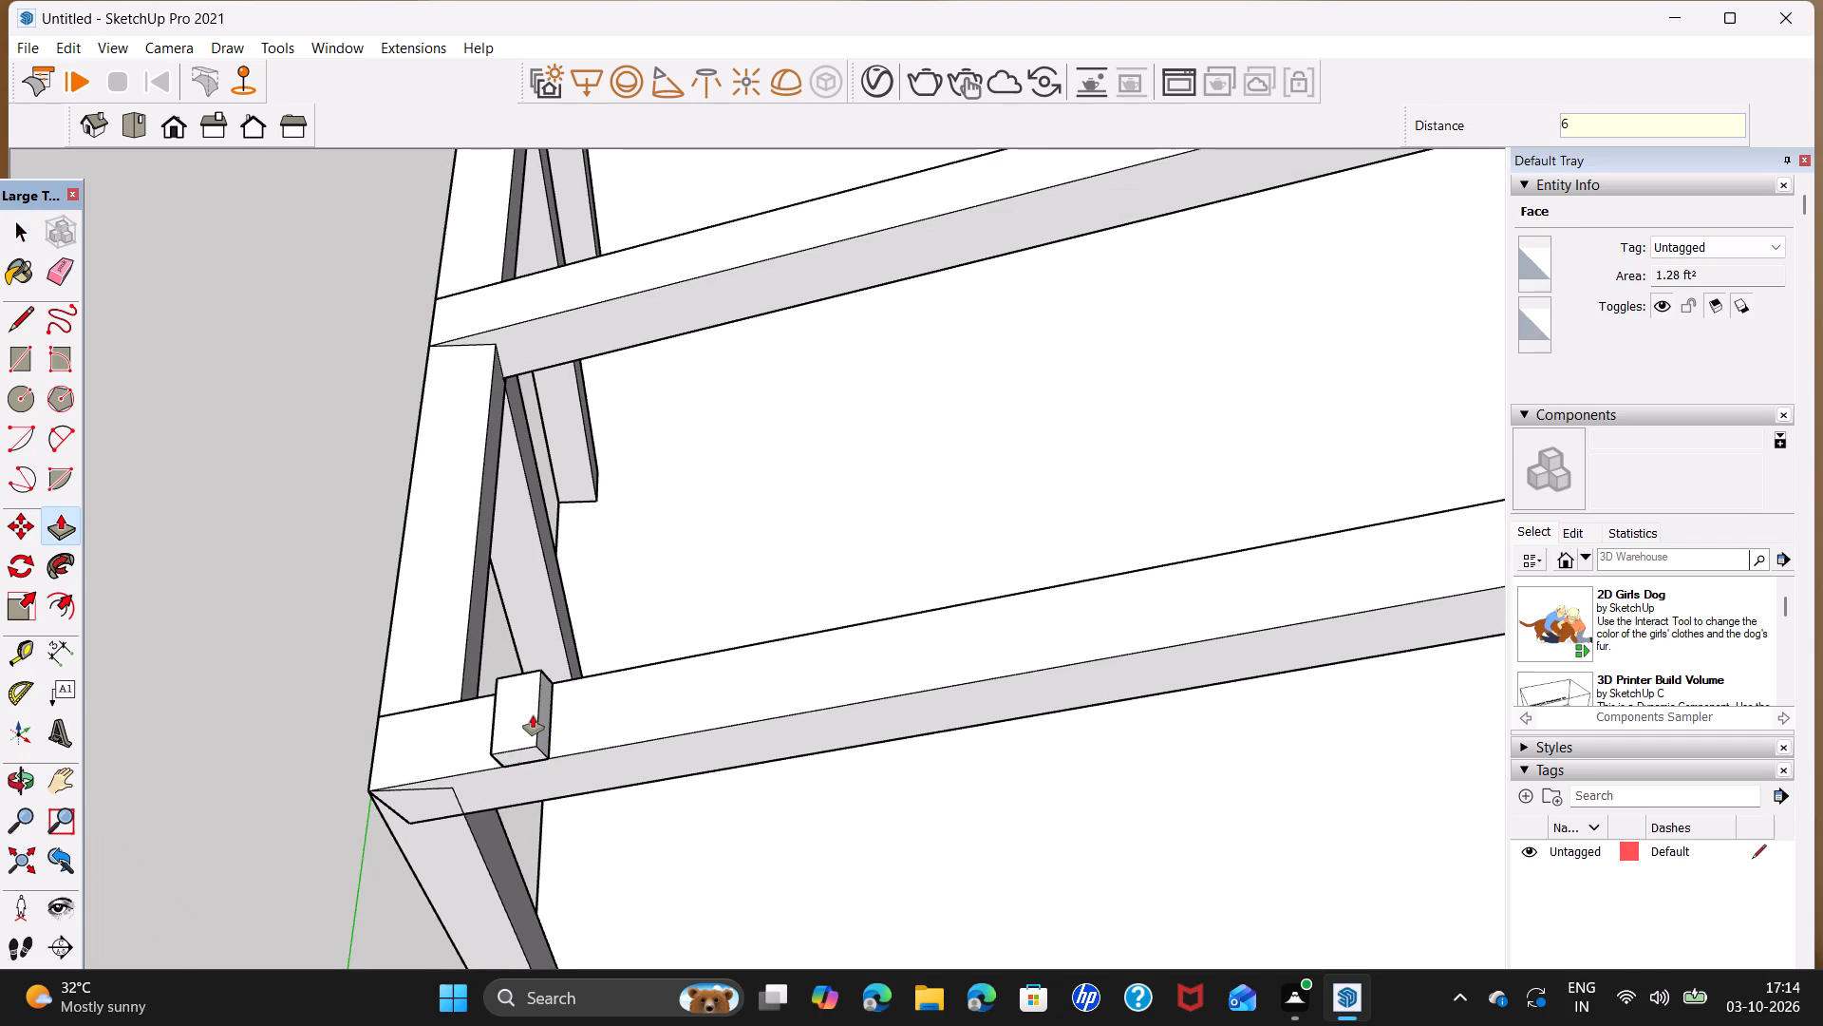
# Select the whole block on the end rafter and make it a group.
pyautogui.press('space')
pyautogui.tripleClick(533, 732)
pyautogui.rightClick(533, 732)
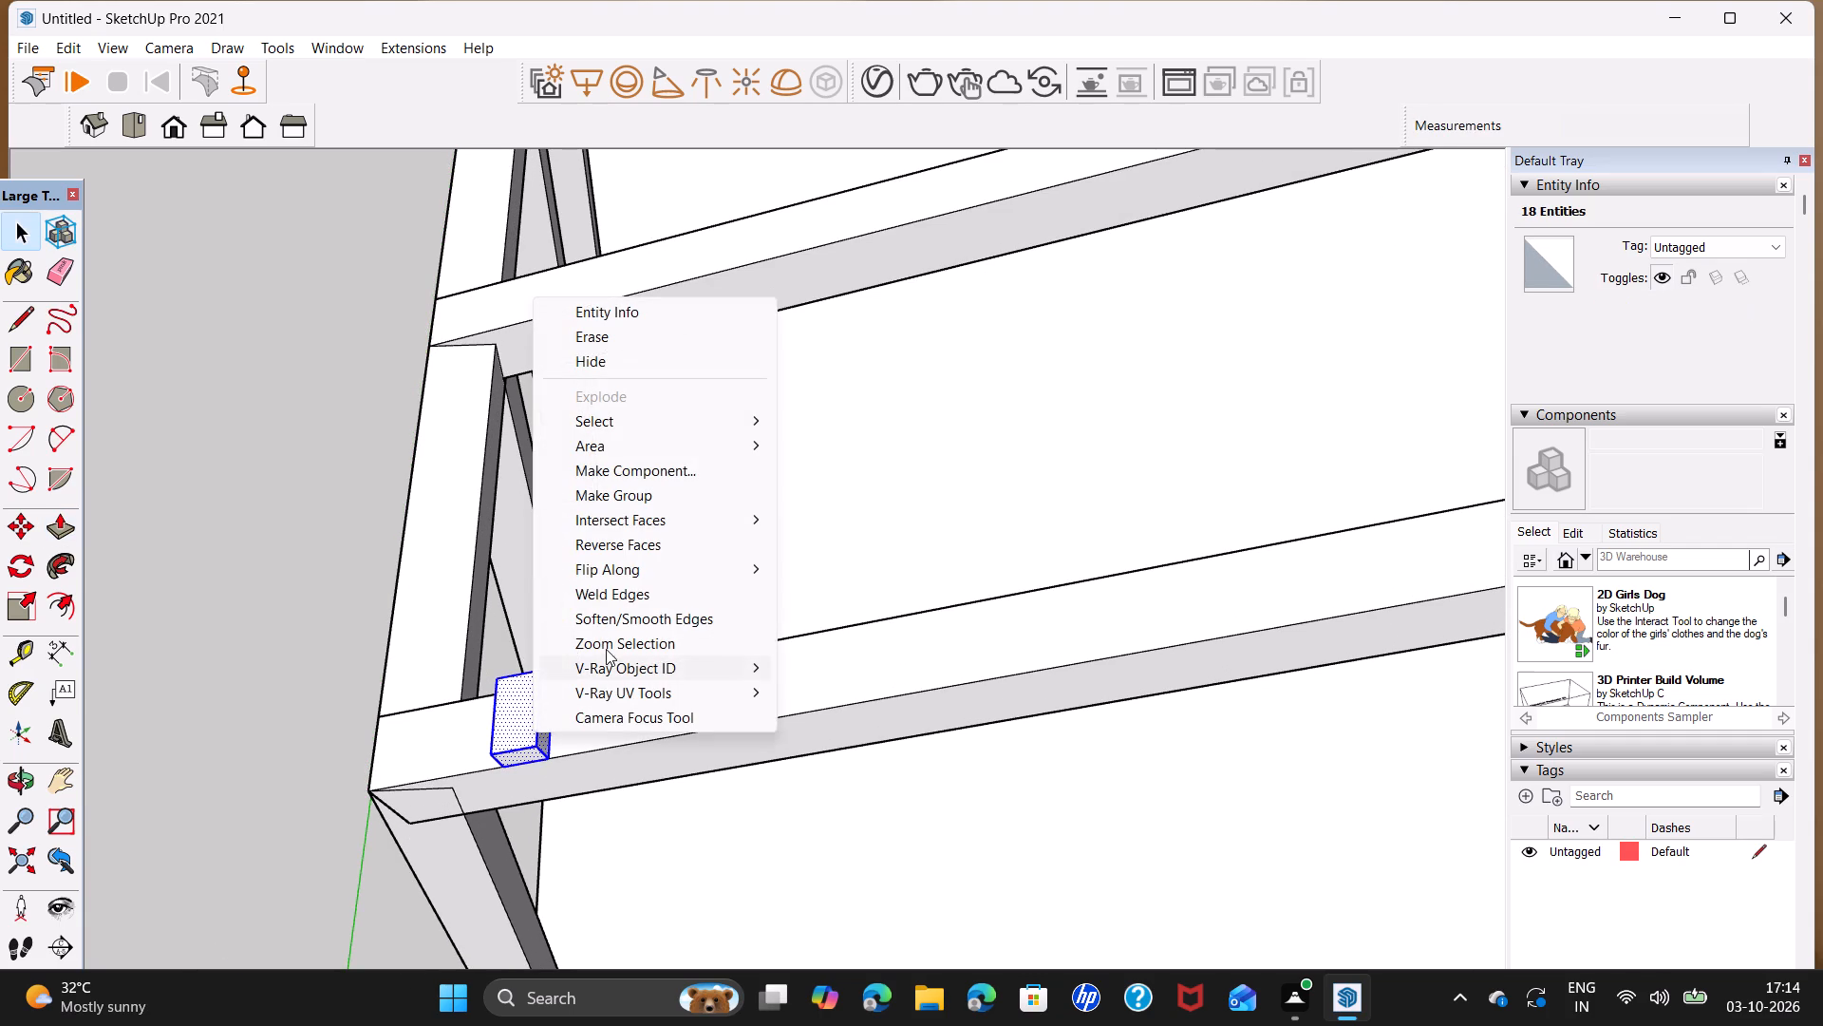
pyautogui.click(683, 497)
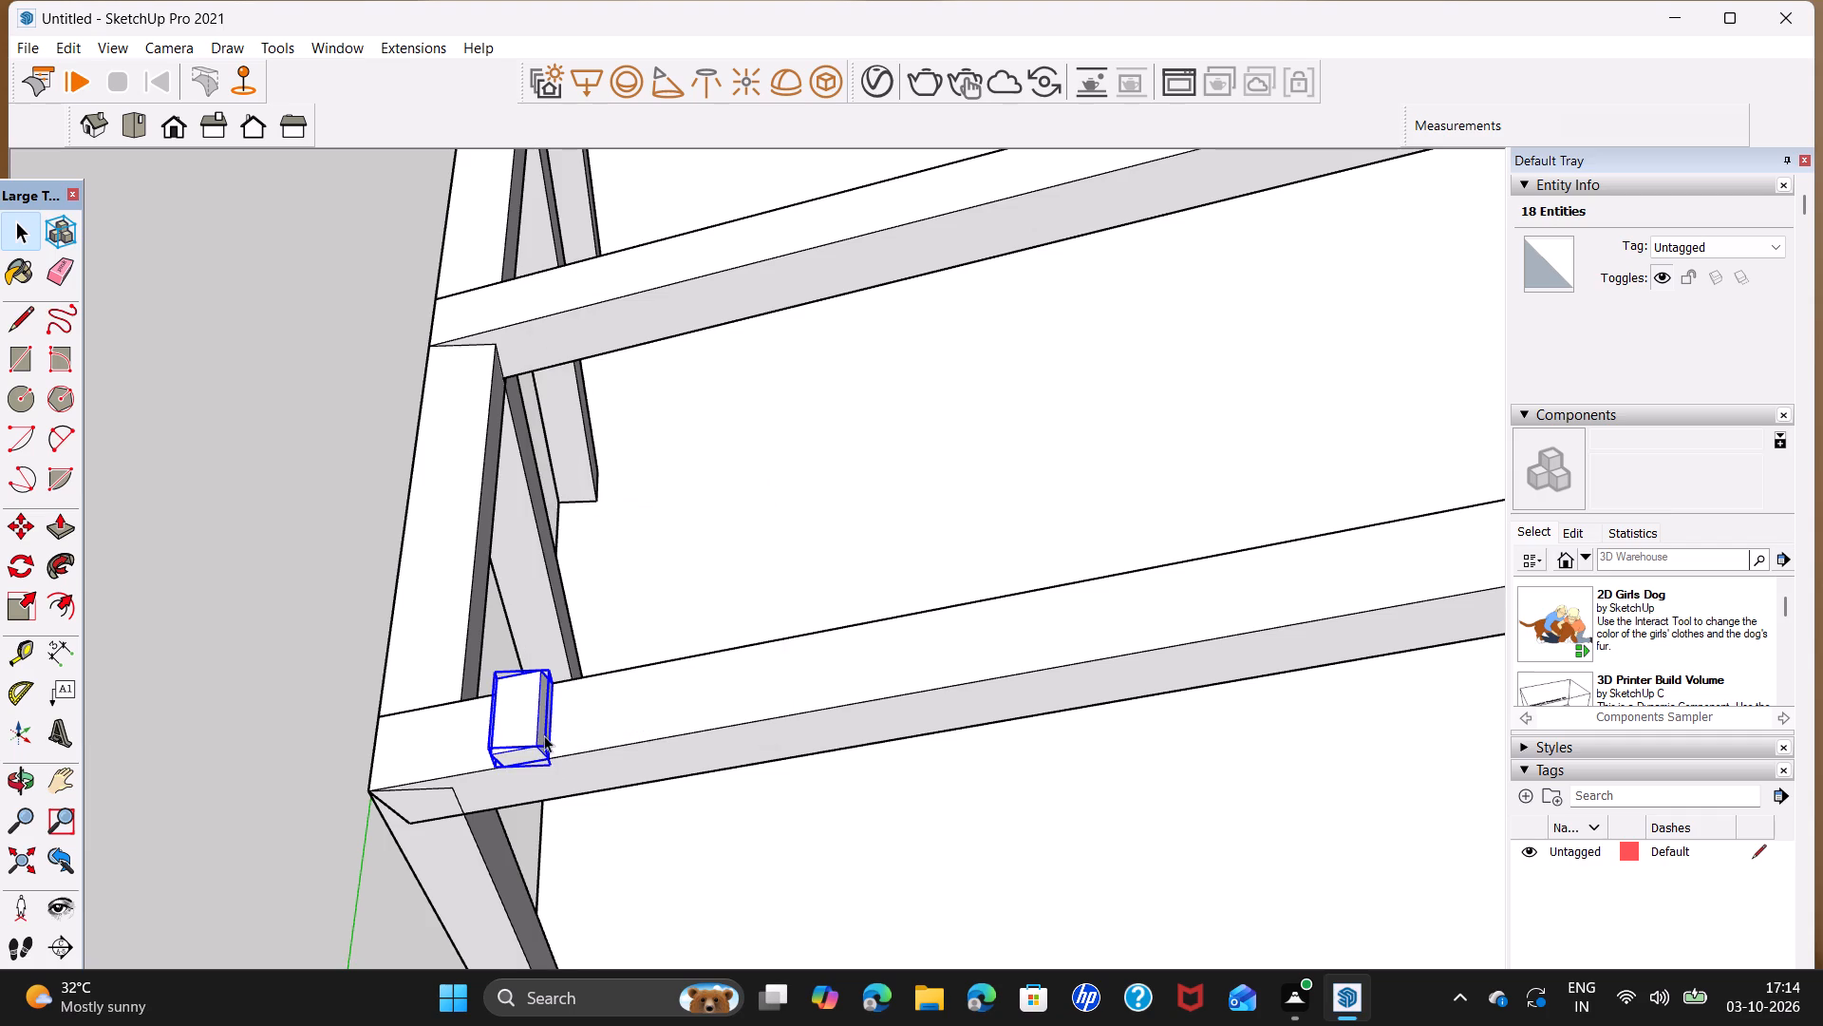
# Copy the block group up the end rafter's slope twice, spacing each copy 4' from the previous one.
pyautogui.scroll(4, 536, 752)
pyautogui.moveTo(536, 753); pyautogui.dragTo(536, 647, button='middle')
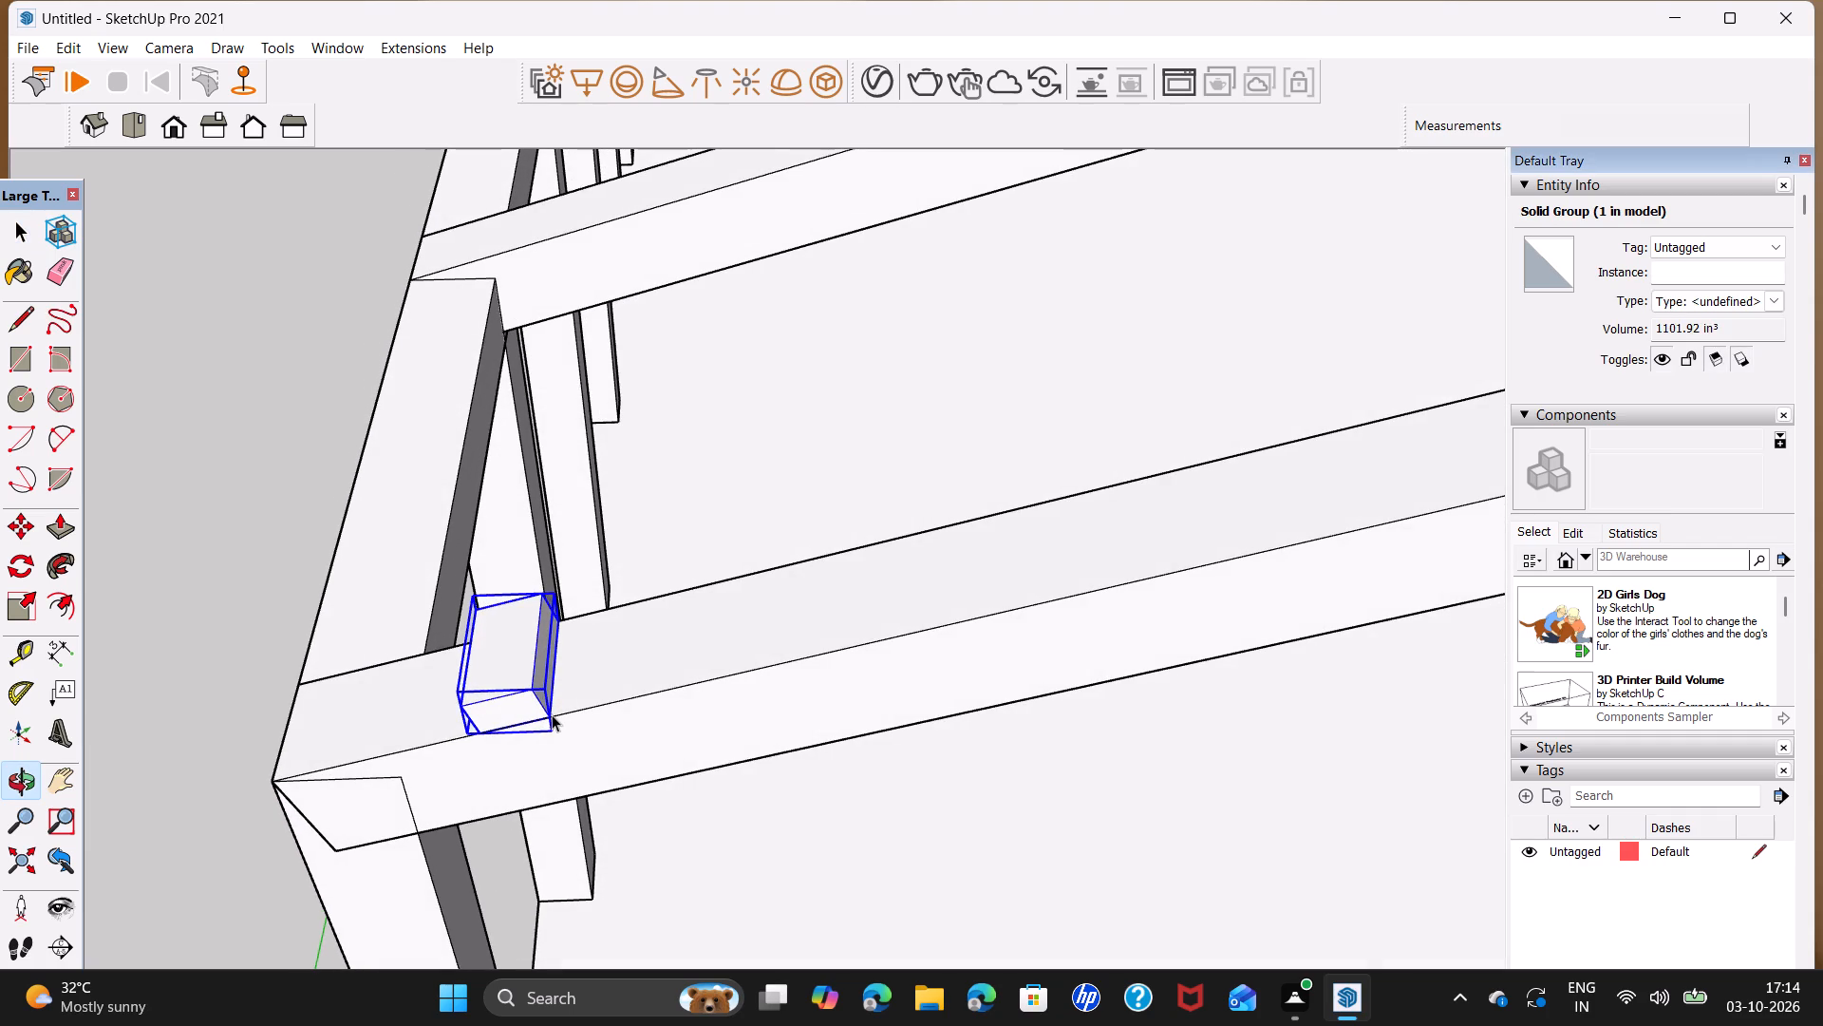
pyautogui.press('m')
pyautogui.click(549, 722)
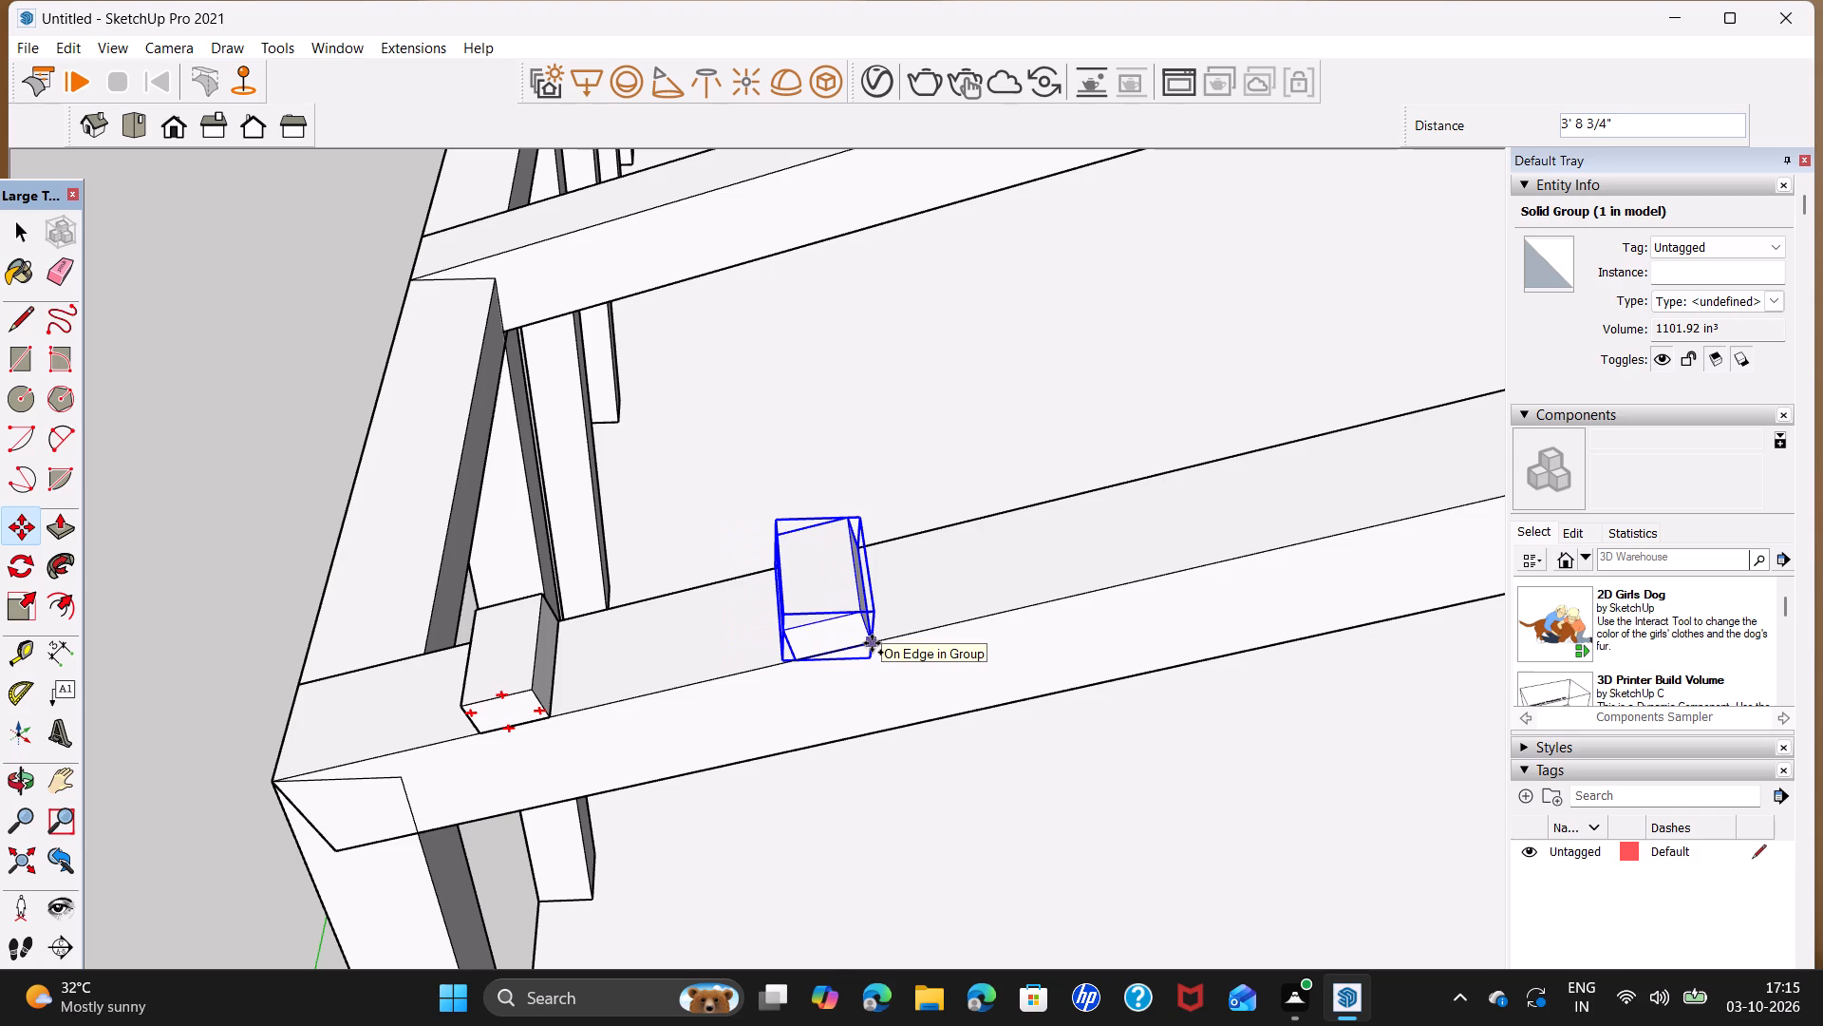
pyautogui.press('4')
pyautogui.press("'")
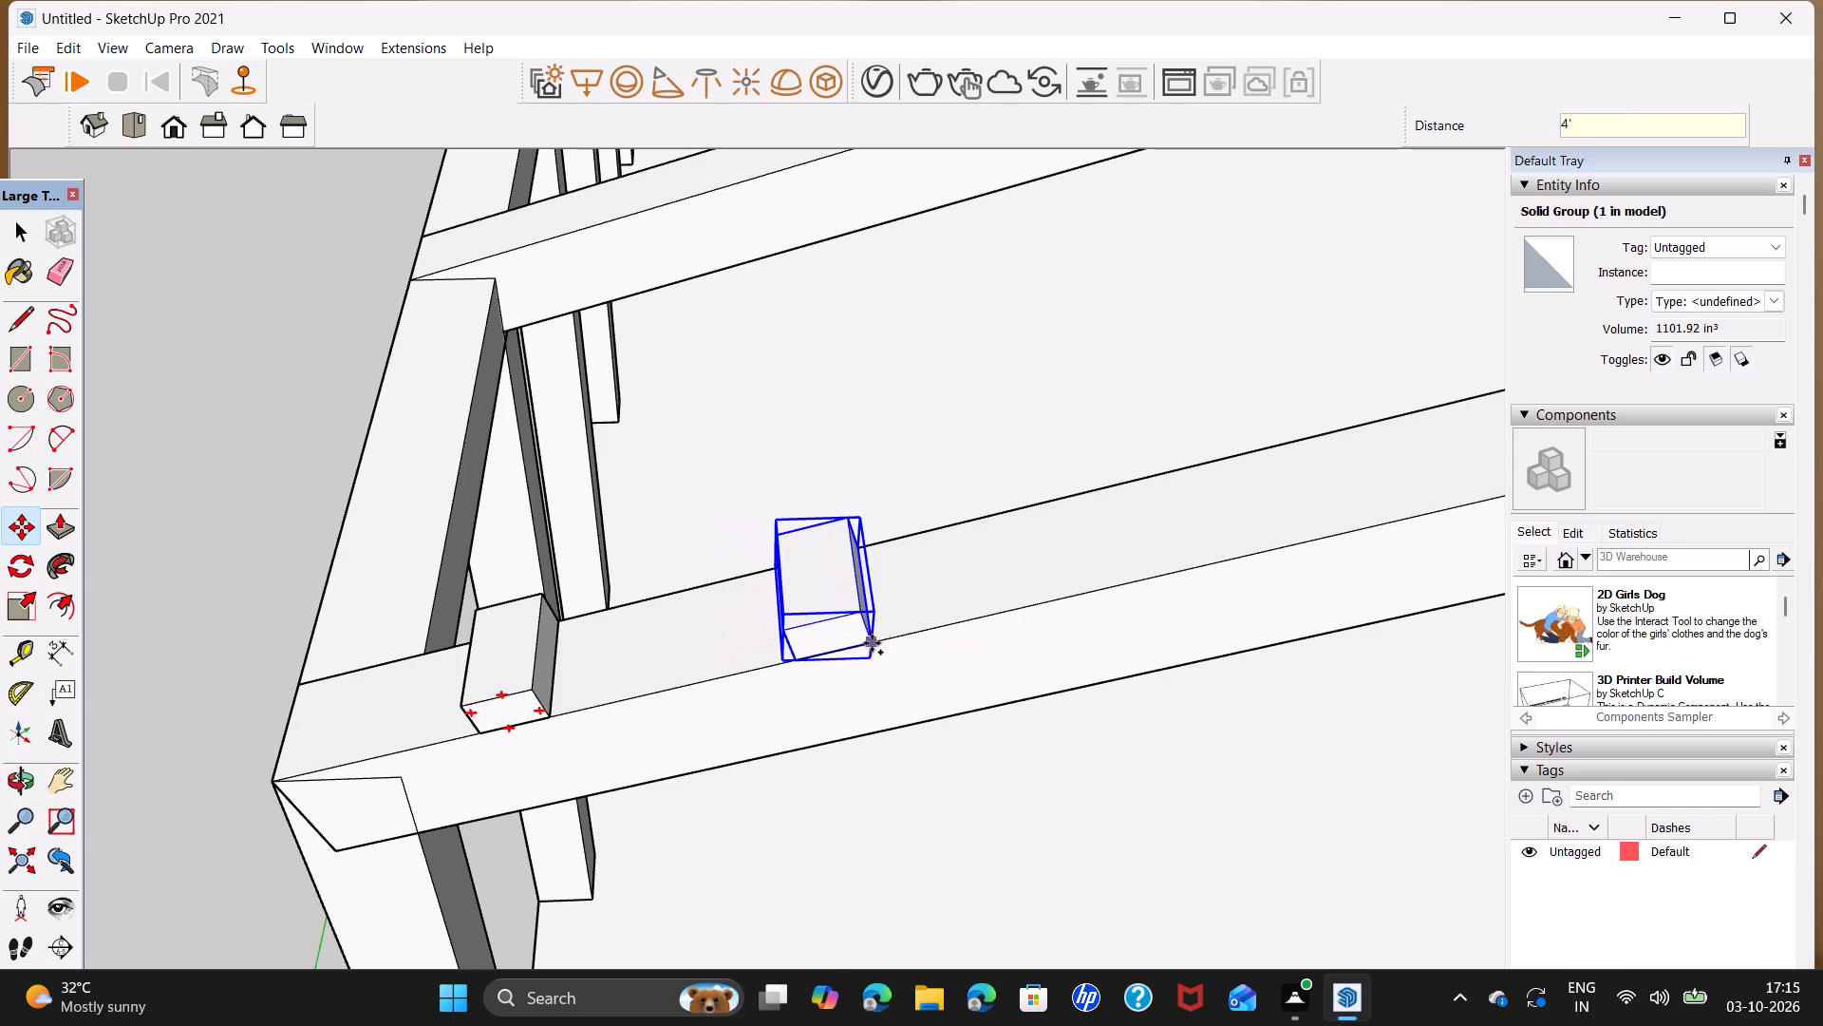
pyautogui.press('Return')
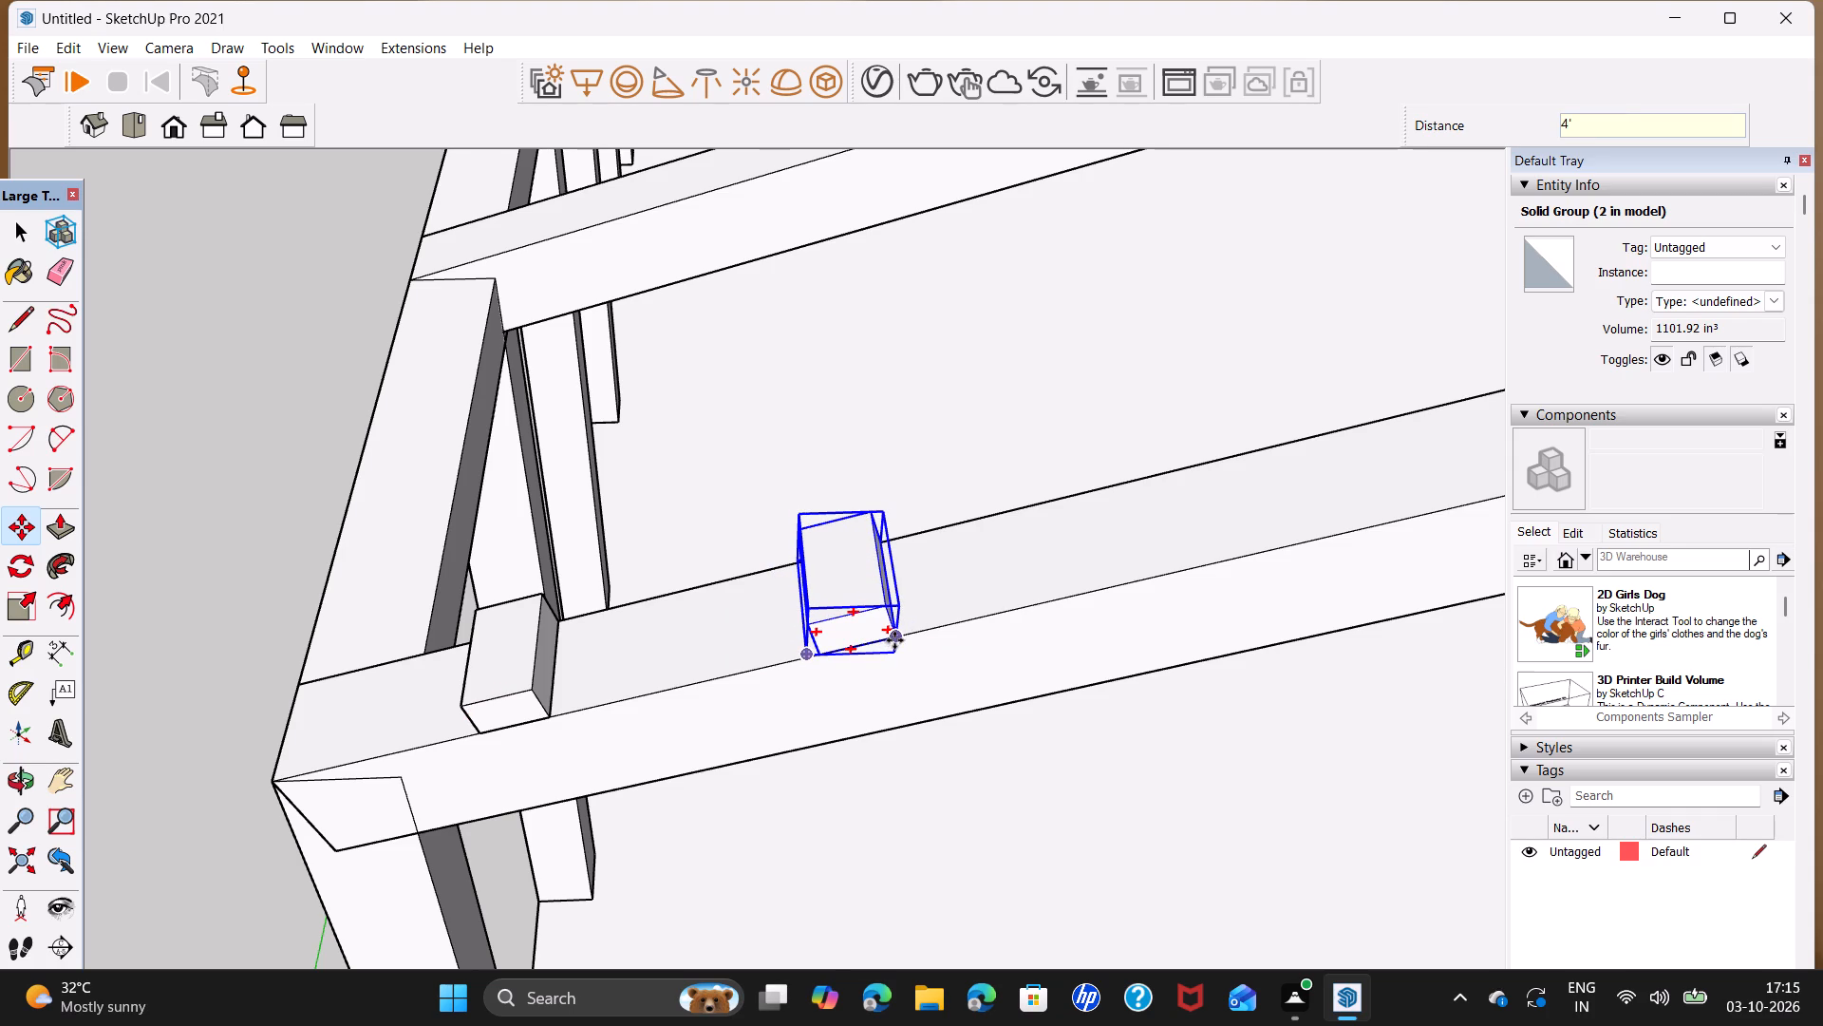
pyautogui.click(895, 640)
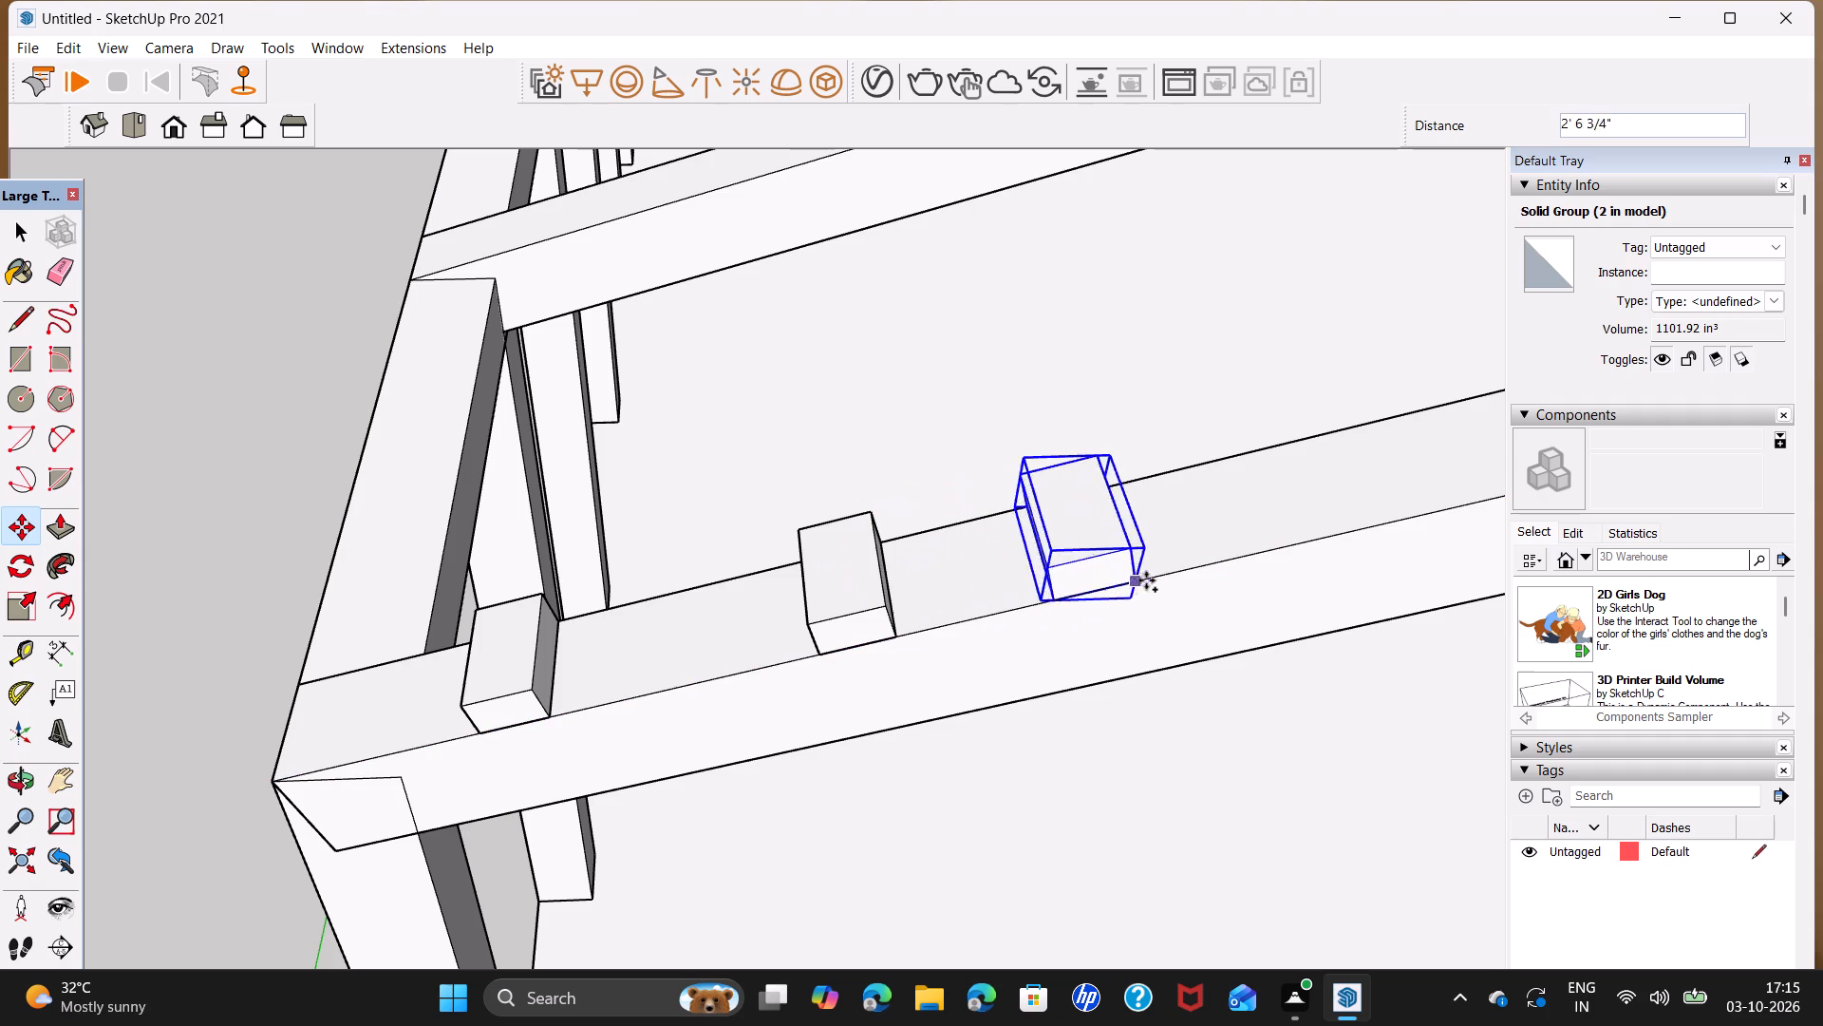
pyautogui.write("4'")
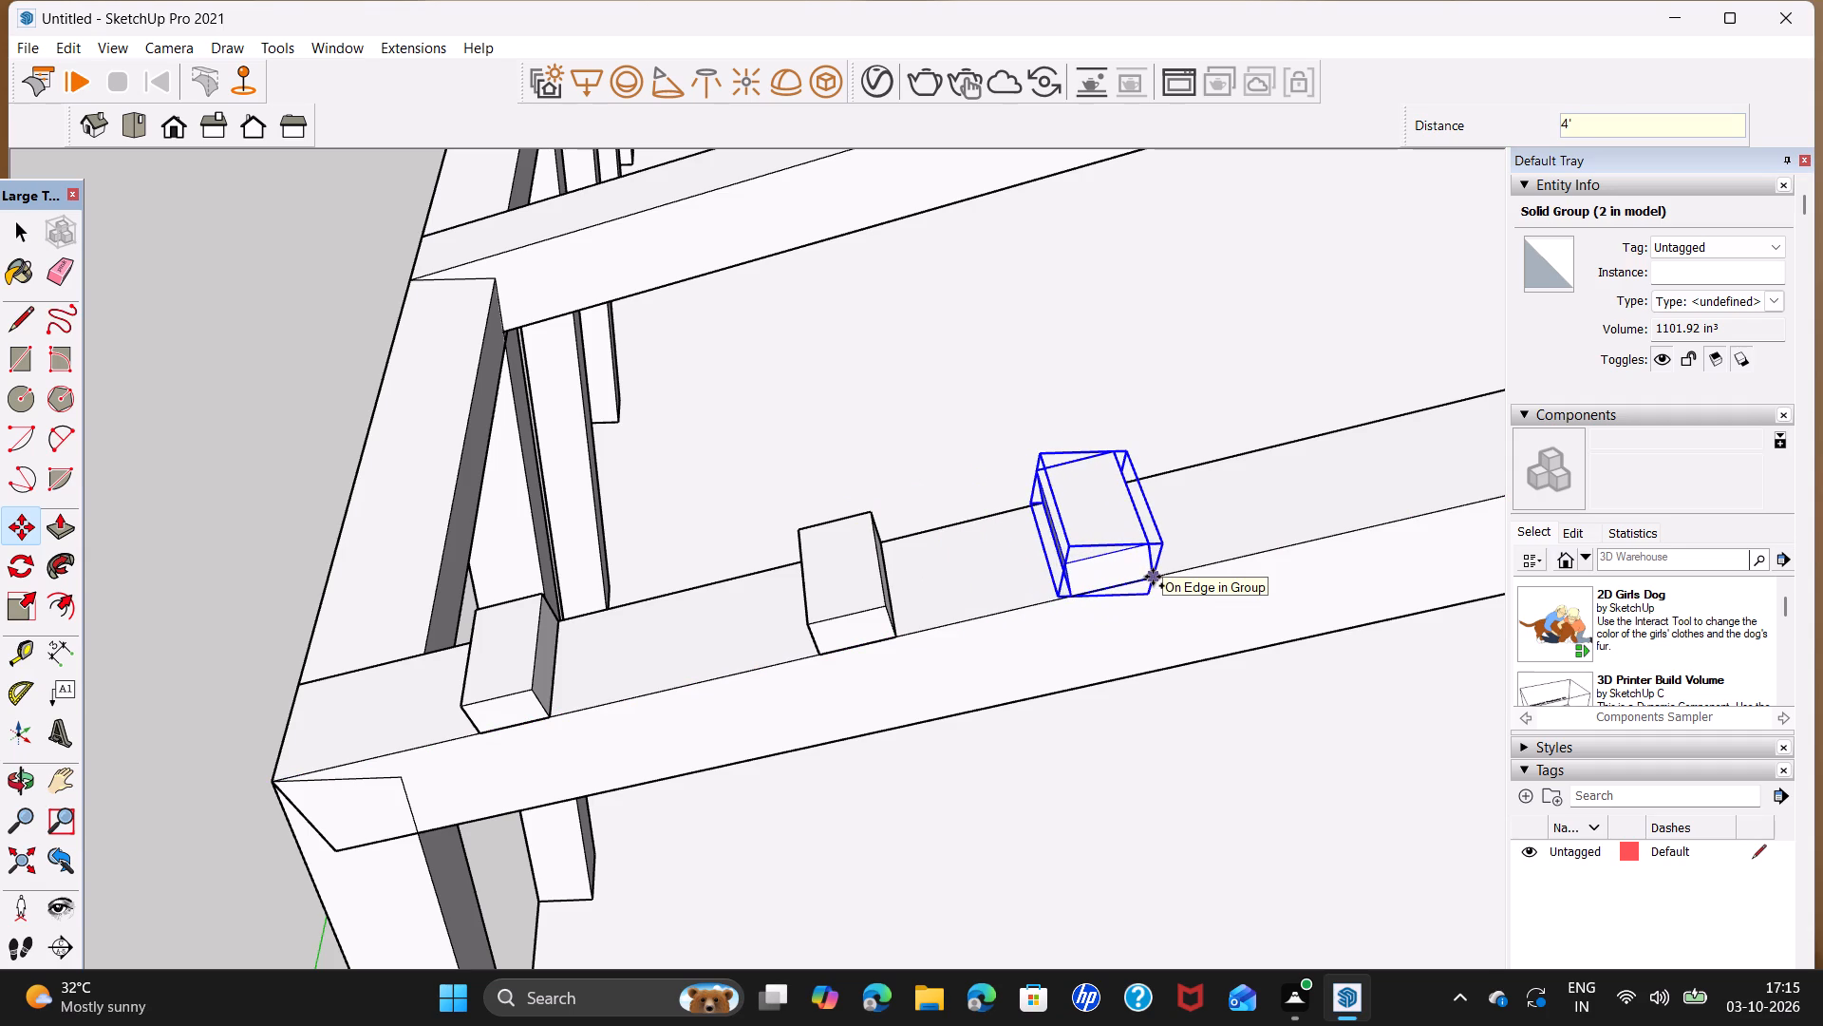
pyautogui.press('Return')
# Add three more copies of the block up the end rafter, each 4' beyond the last.
pyautogui.keyDown('shift'); pyautogui.moveTo(1237, 564); pyautogui.dragTo(525, 696, button='middle'); pyautogui.keyUp('shift')
pyautogui.click(558, 676)
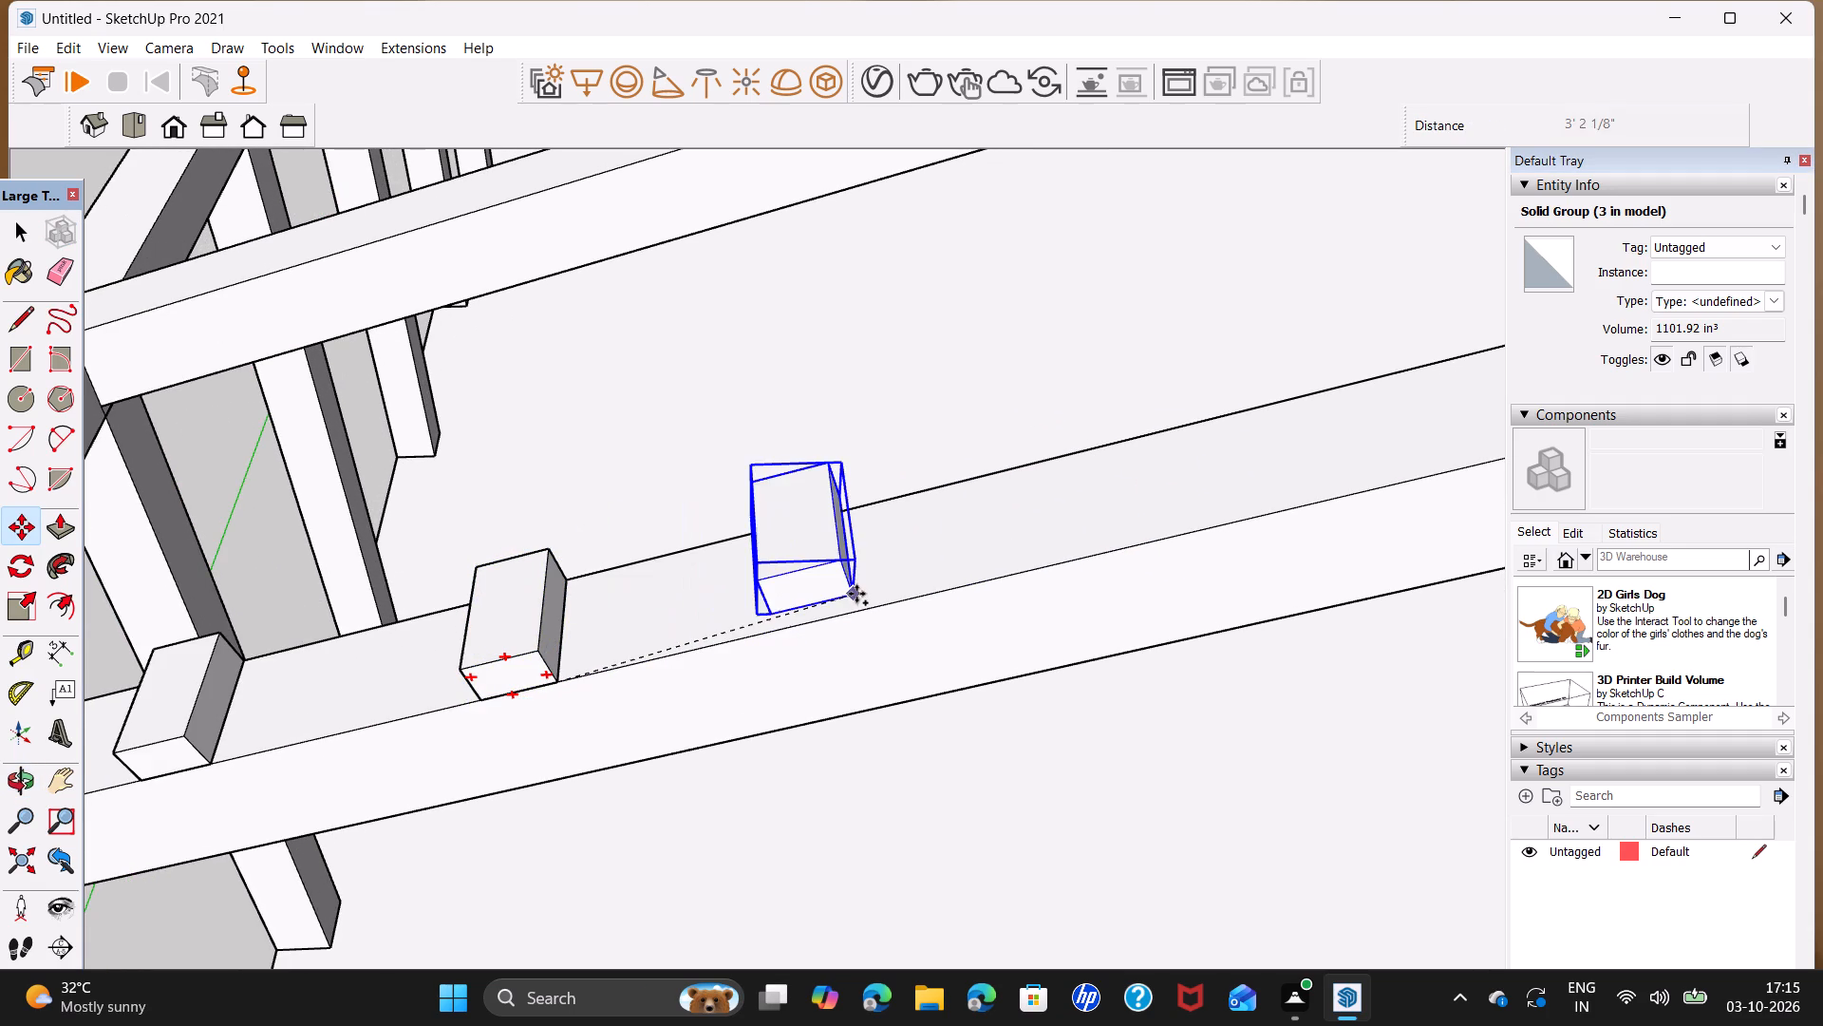
pyautogui.write("4'")
pyautogui.press('Return')
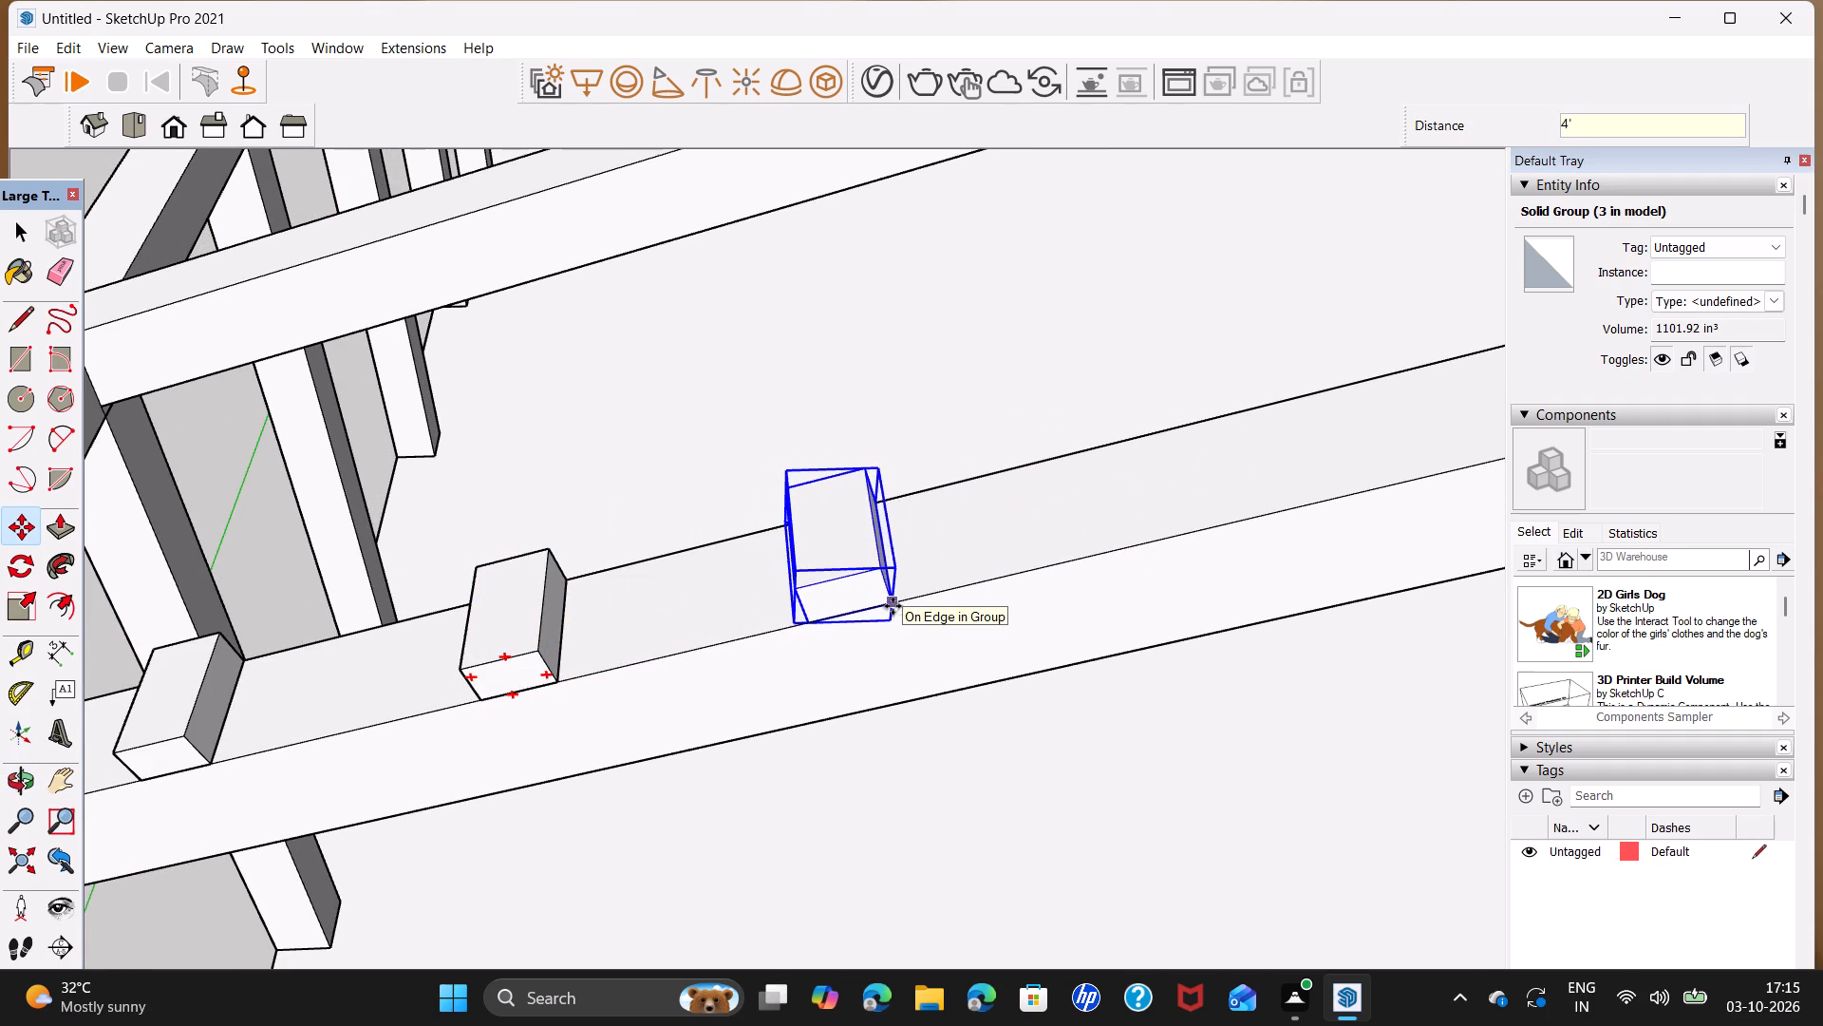
pyautogui.click(940, 590)
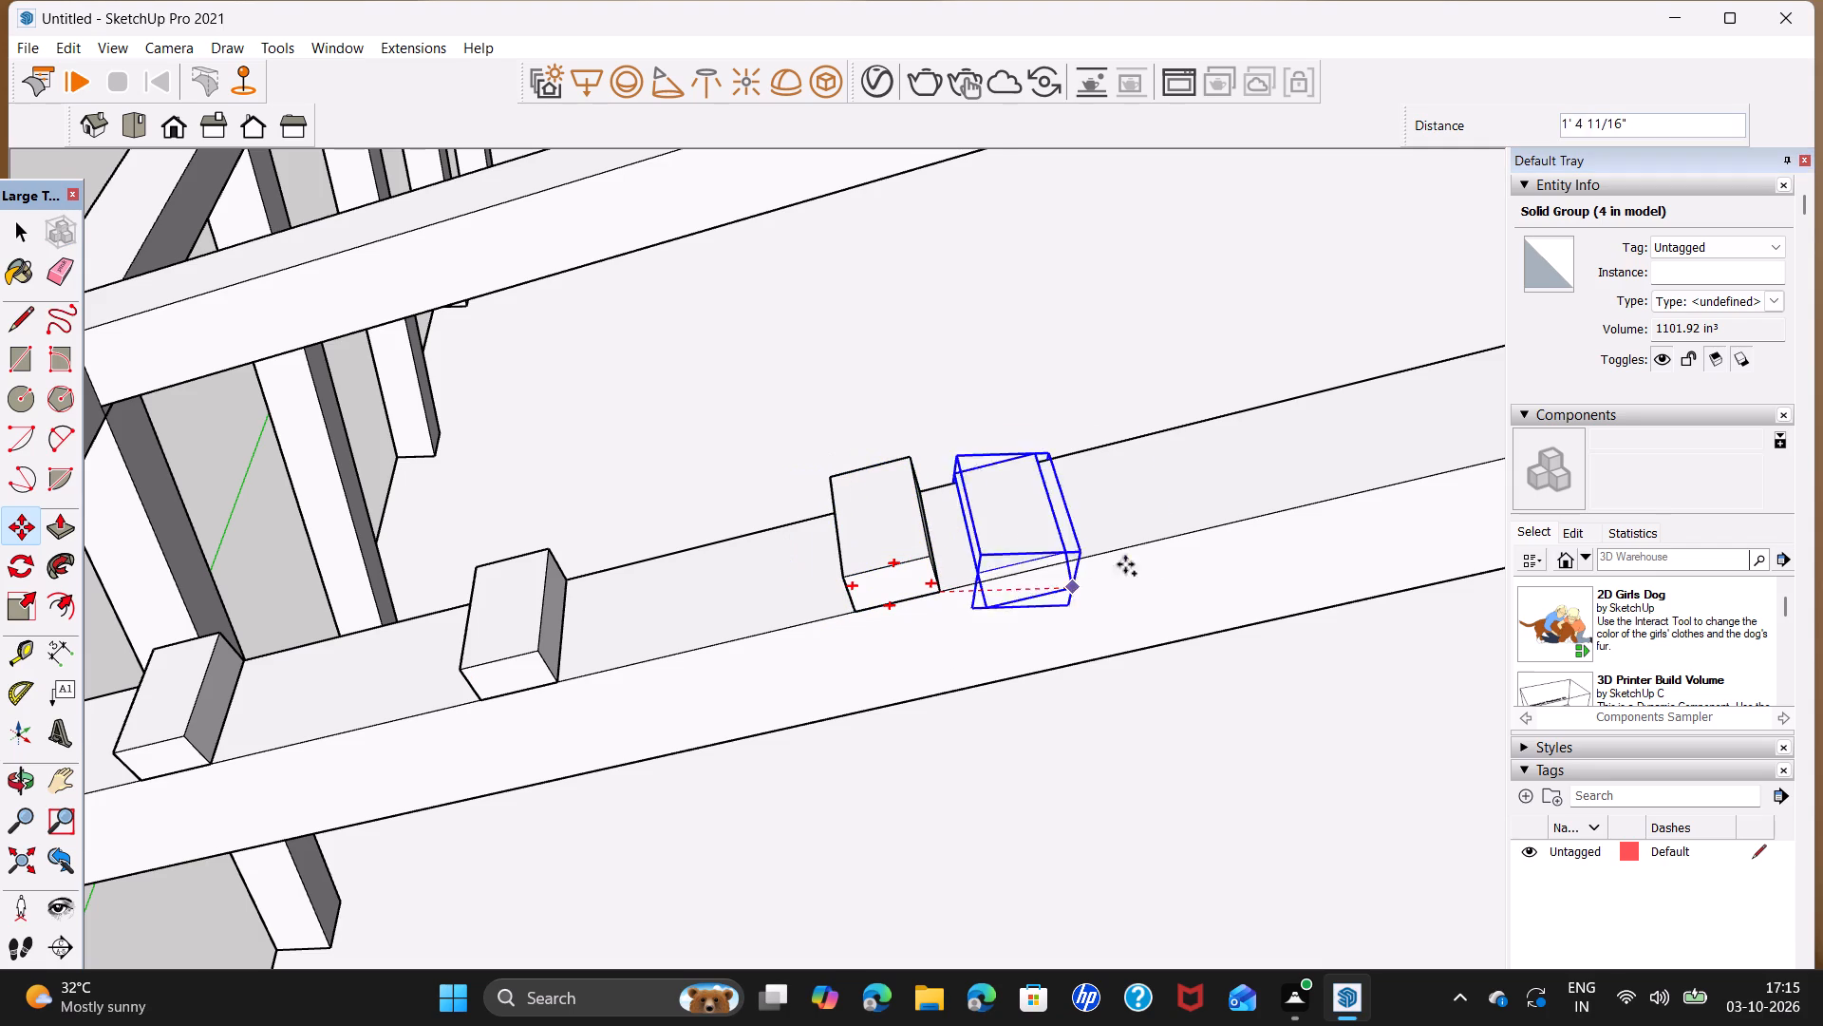
pyautogui.keyDown('shift'); pyautogui.moveTo(1203, 526); pyautogui.dragTo(681, 645, button='middle'); pyautogui.keyUp('shift')
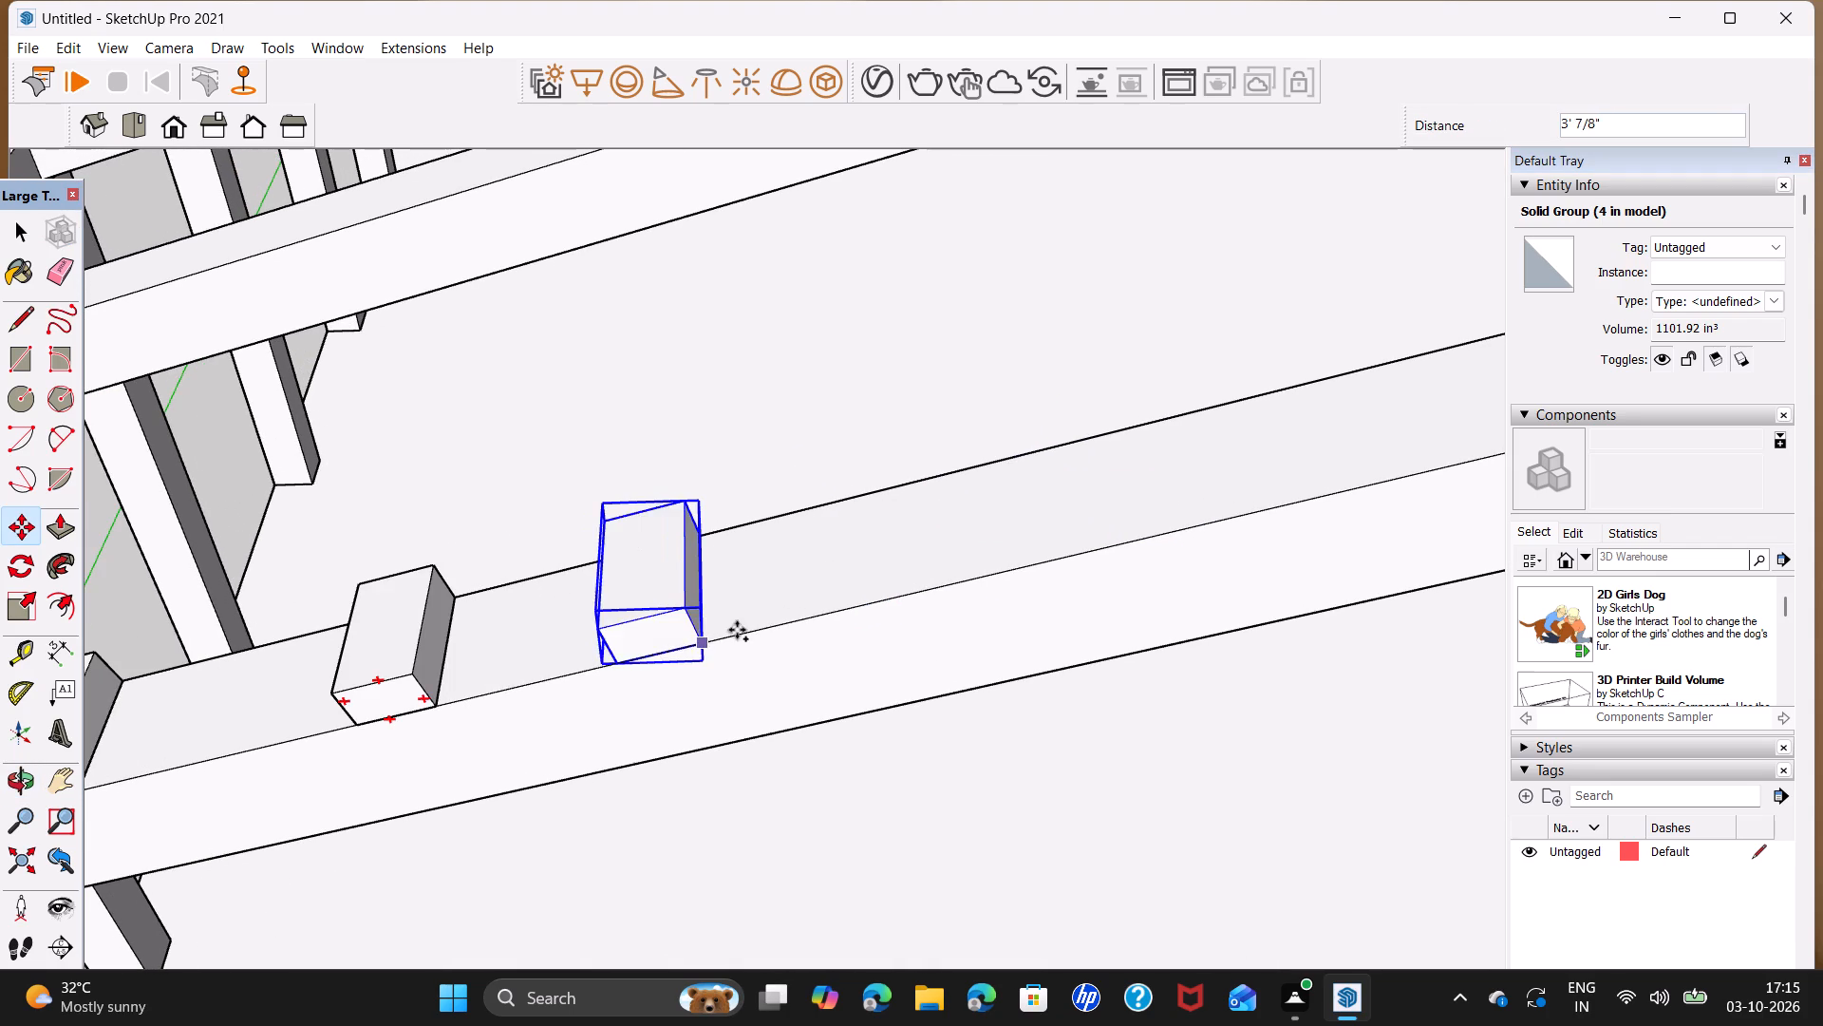
pyautogui.write("4'")
pyautogui.press('Return')
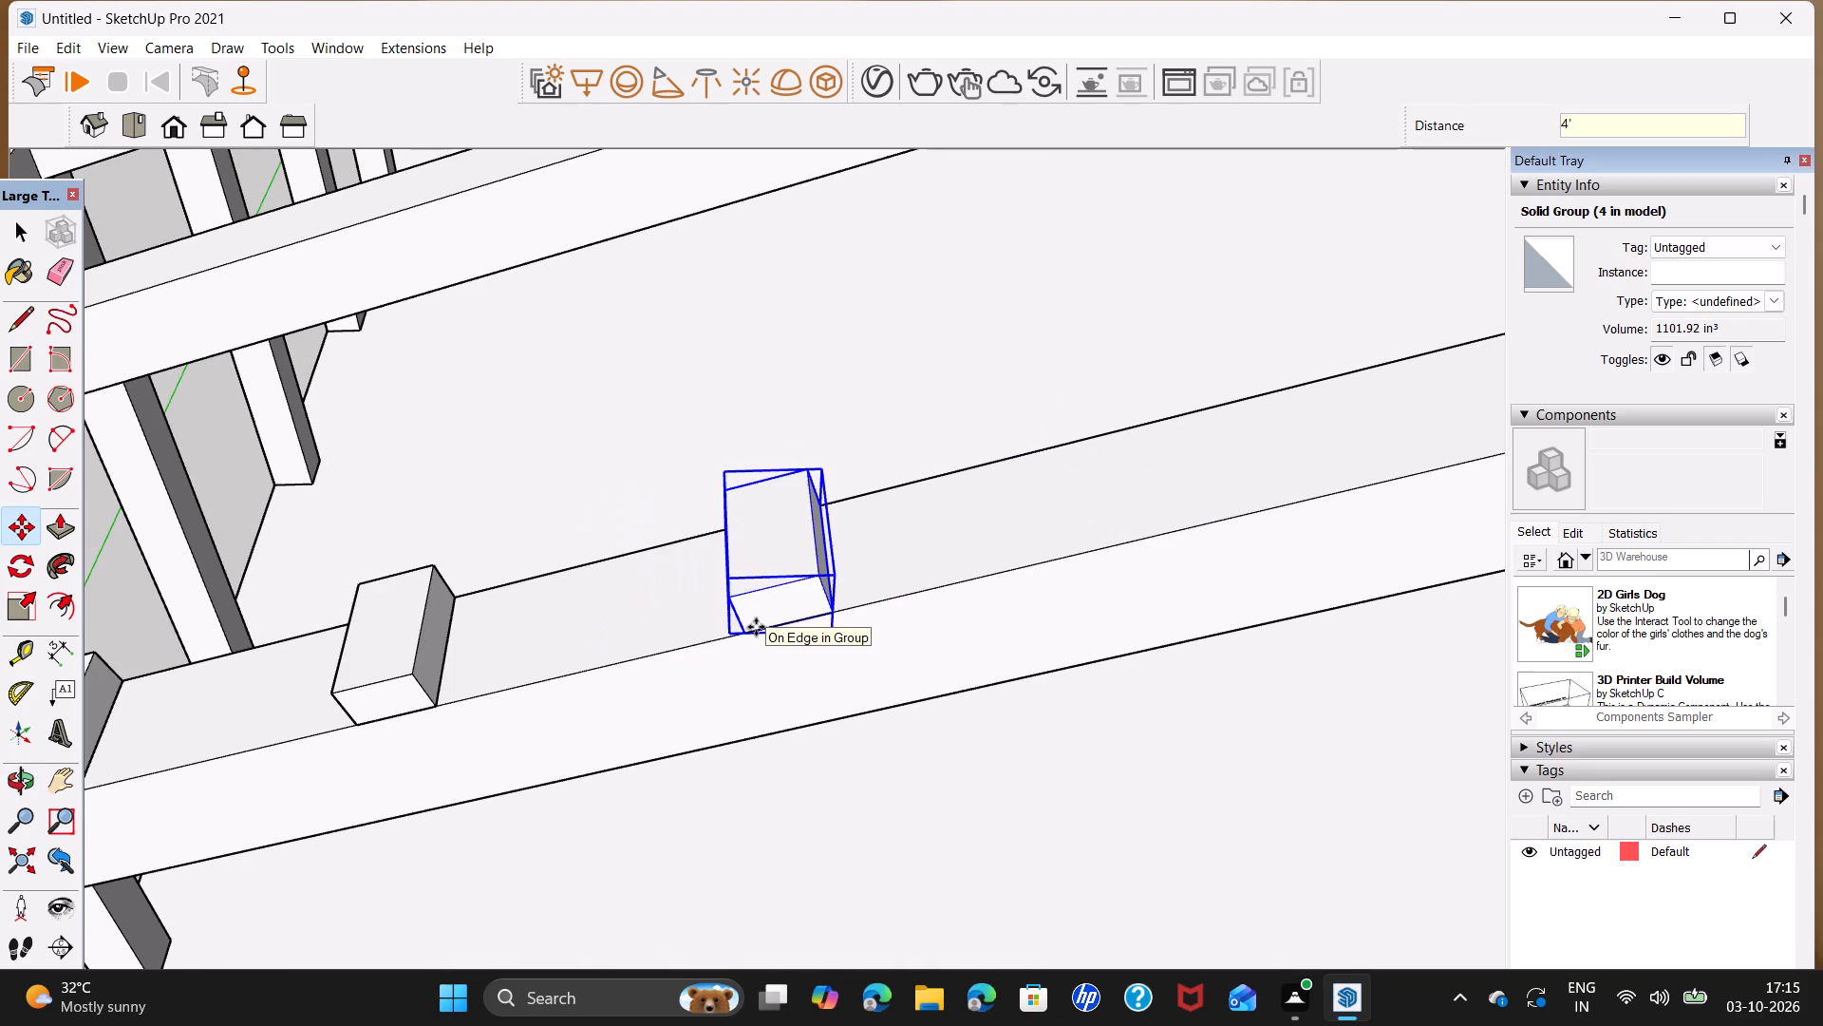
pyautogui.click(829, 613)
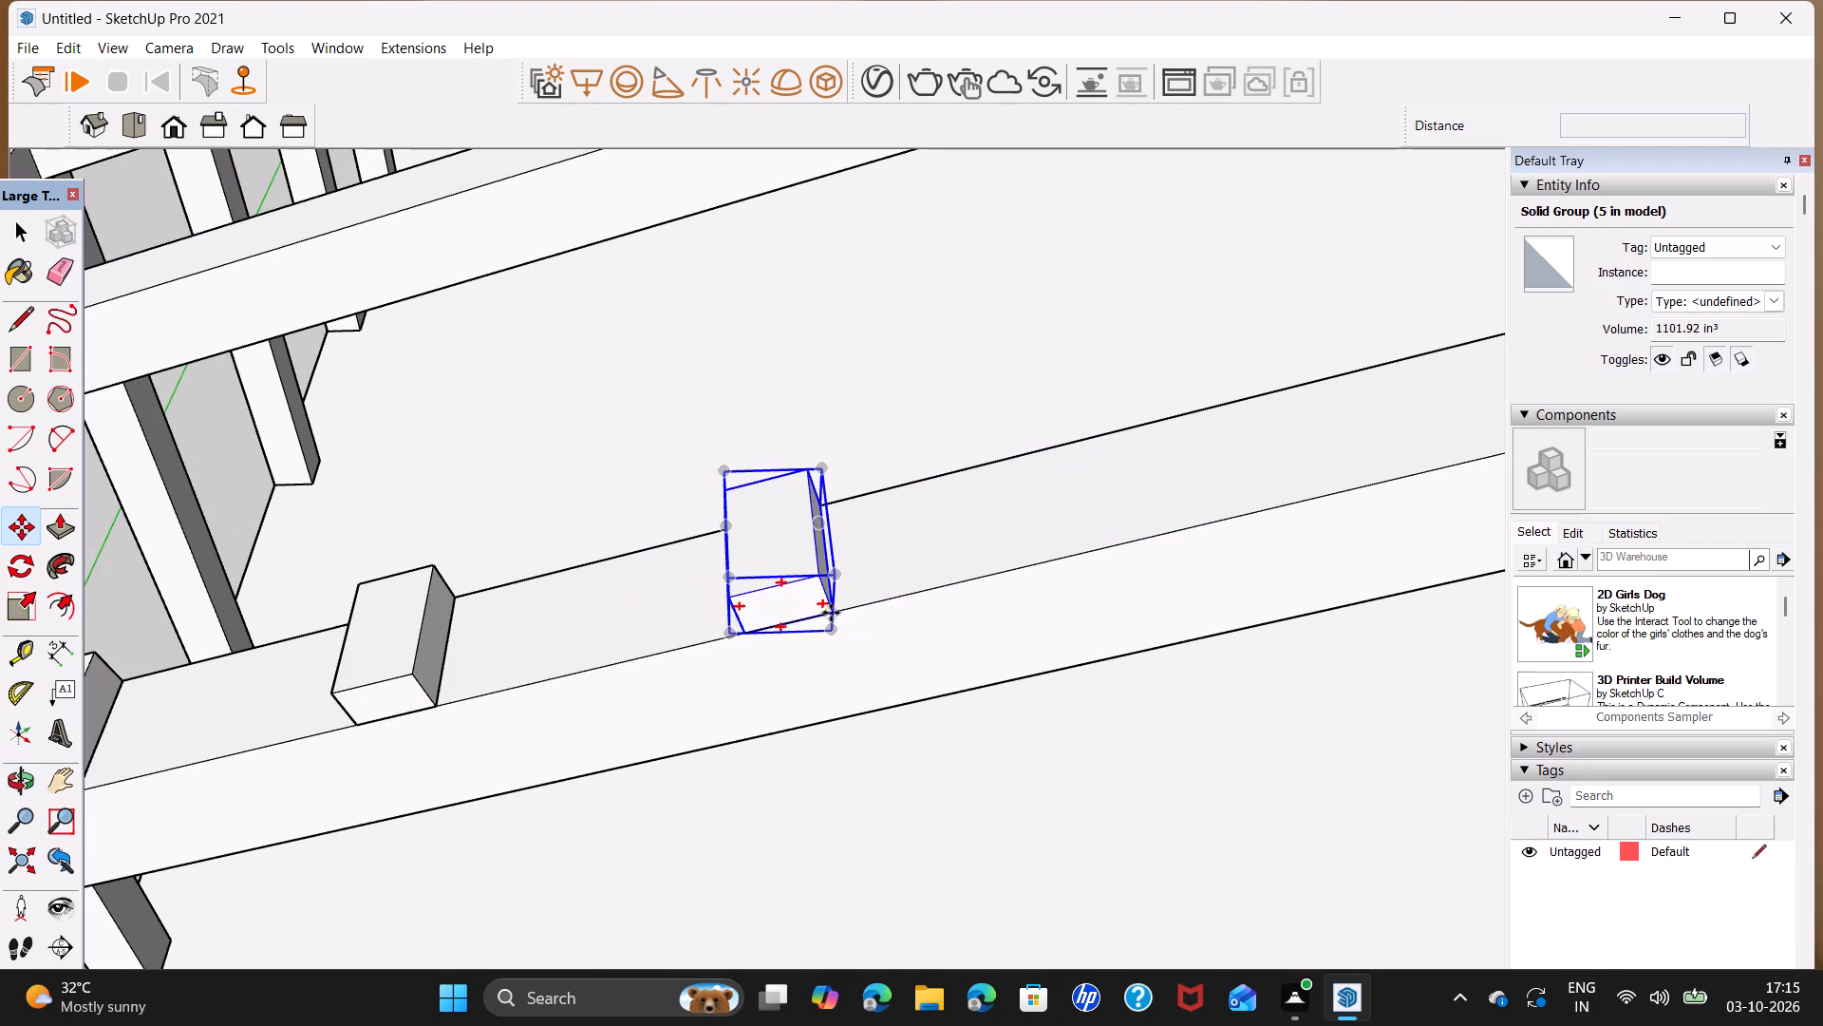
pyautogui.write("4'")
pyautogui.press('Return')
# Continue the row of blocks up the end rafter with three further copies at 4' spacing.
pyautogui.scroll(-3, 1275, 538)
pyautogui.moveTo(1277, 539); pyautogui.dragTo(296, 780, button='middle')
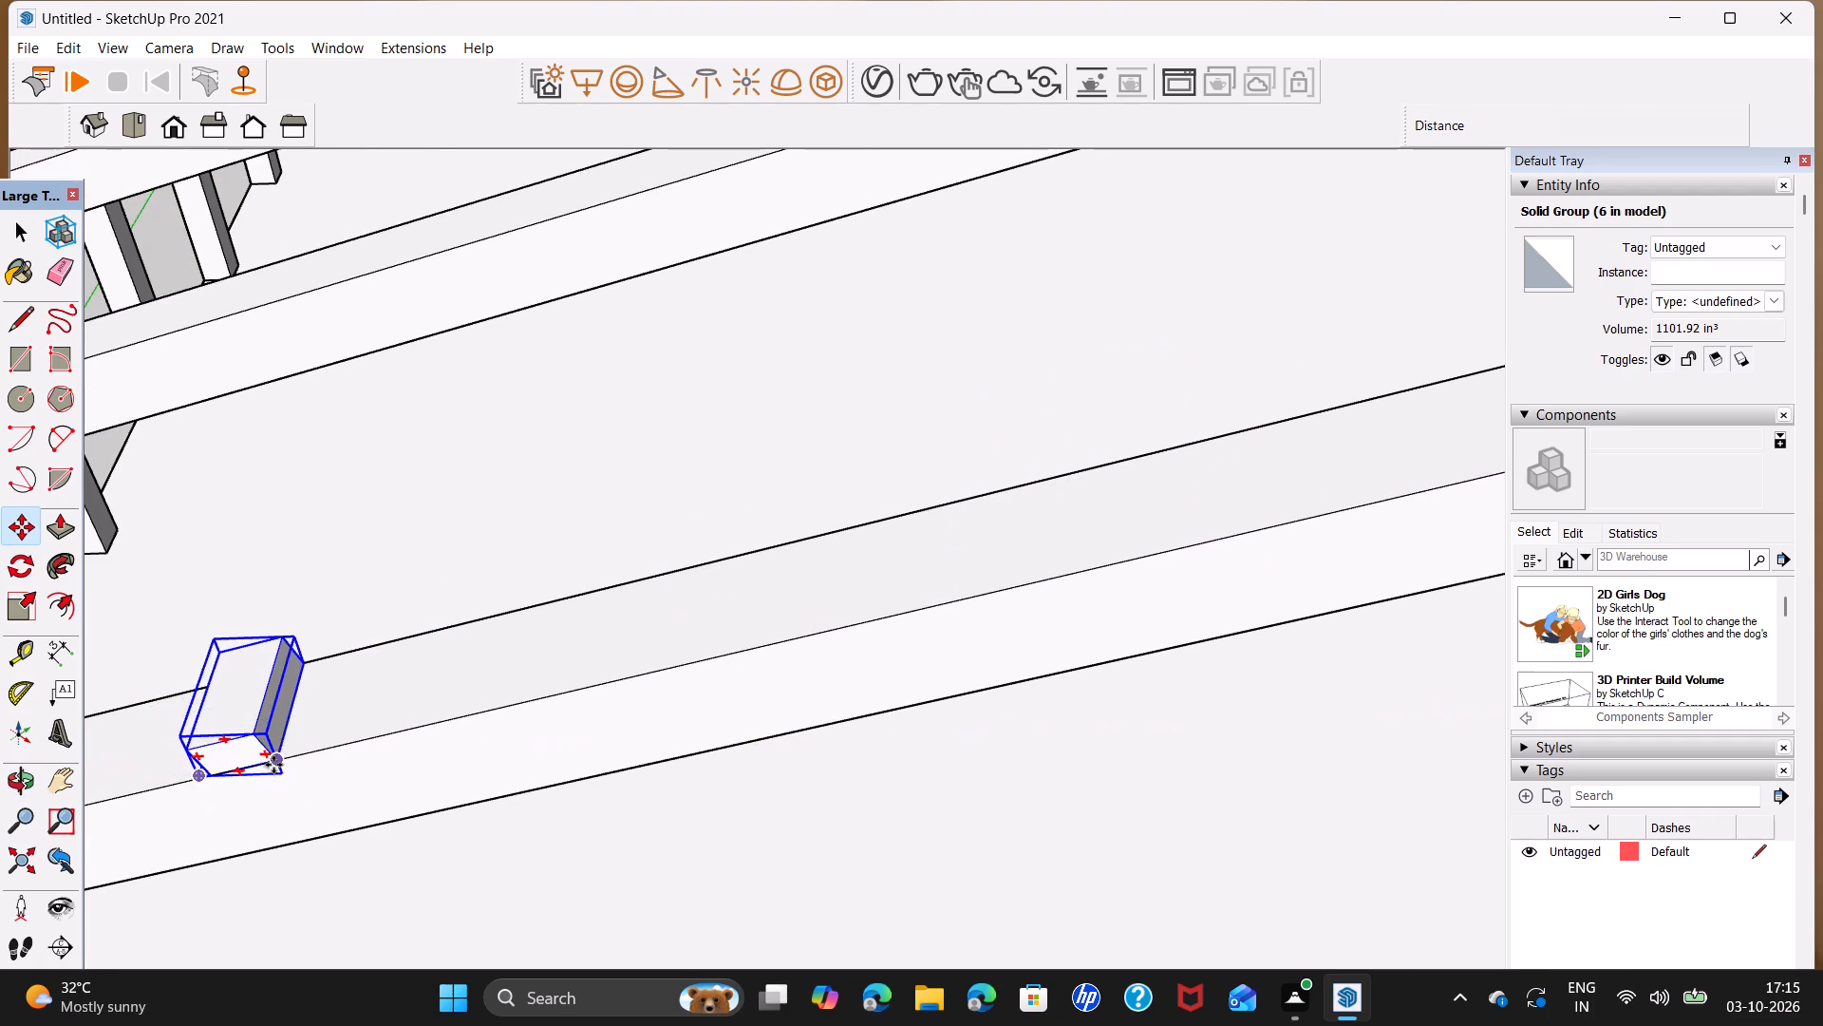
pyautogui.click(273, 764)
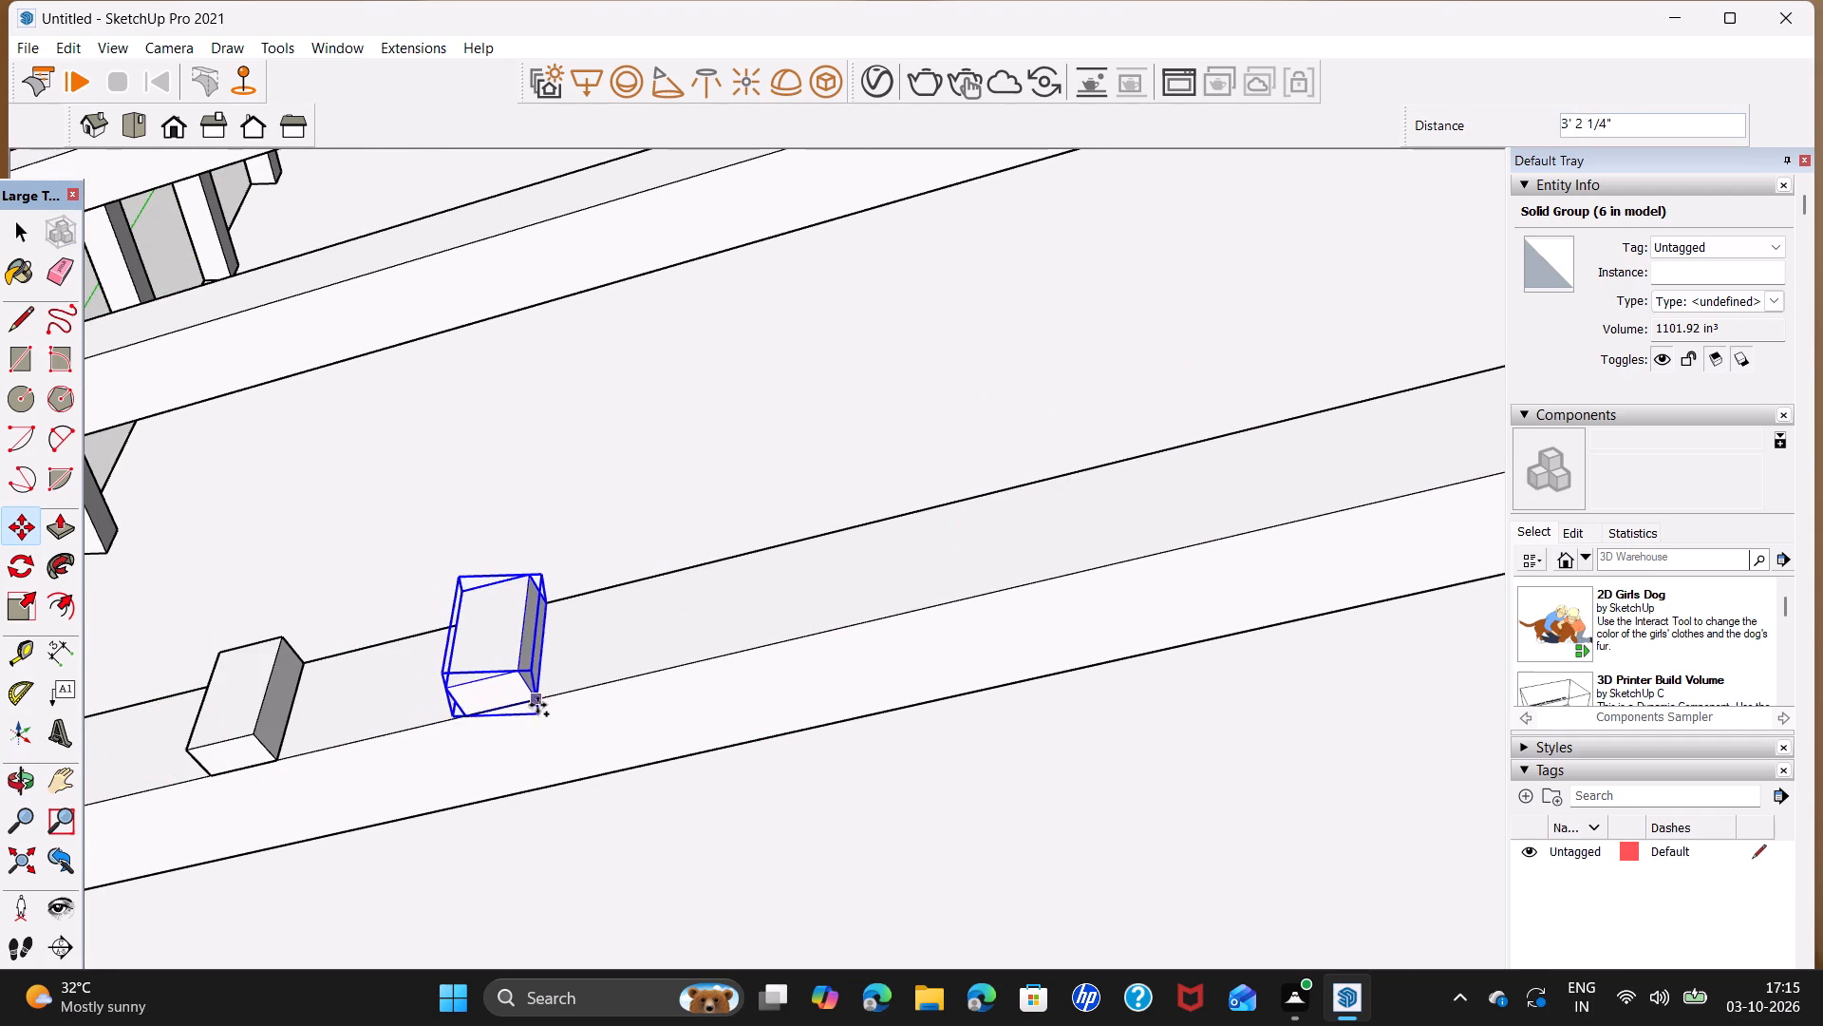
pyautogui.write("4'")
pyautogui.press('Return')
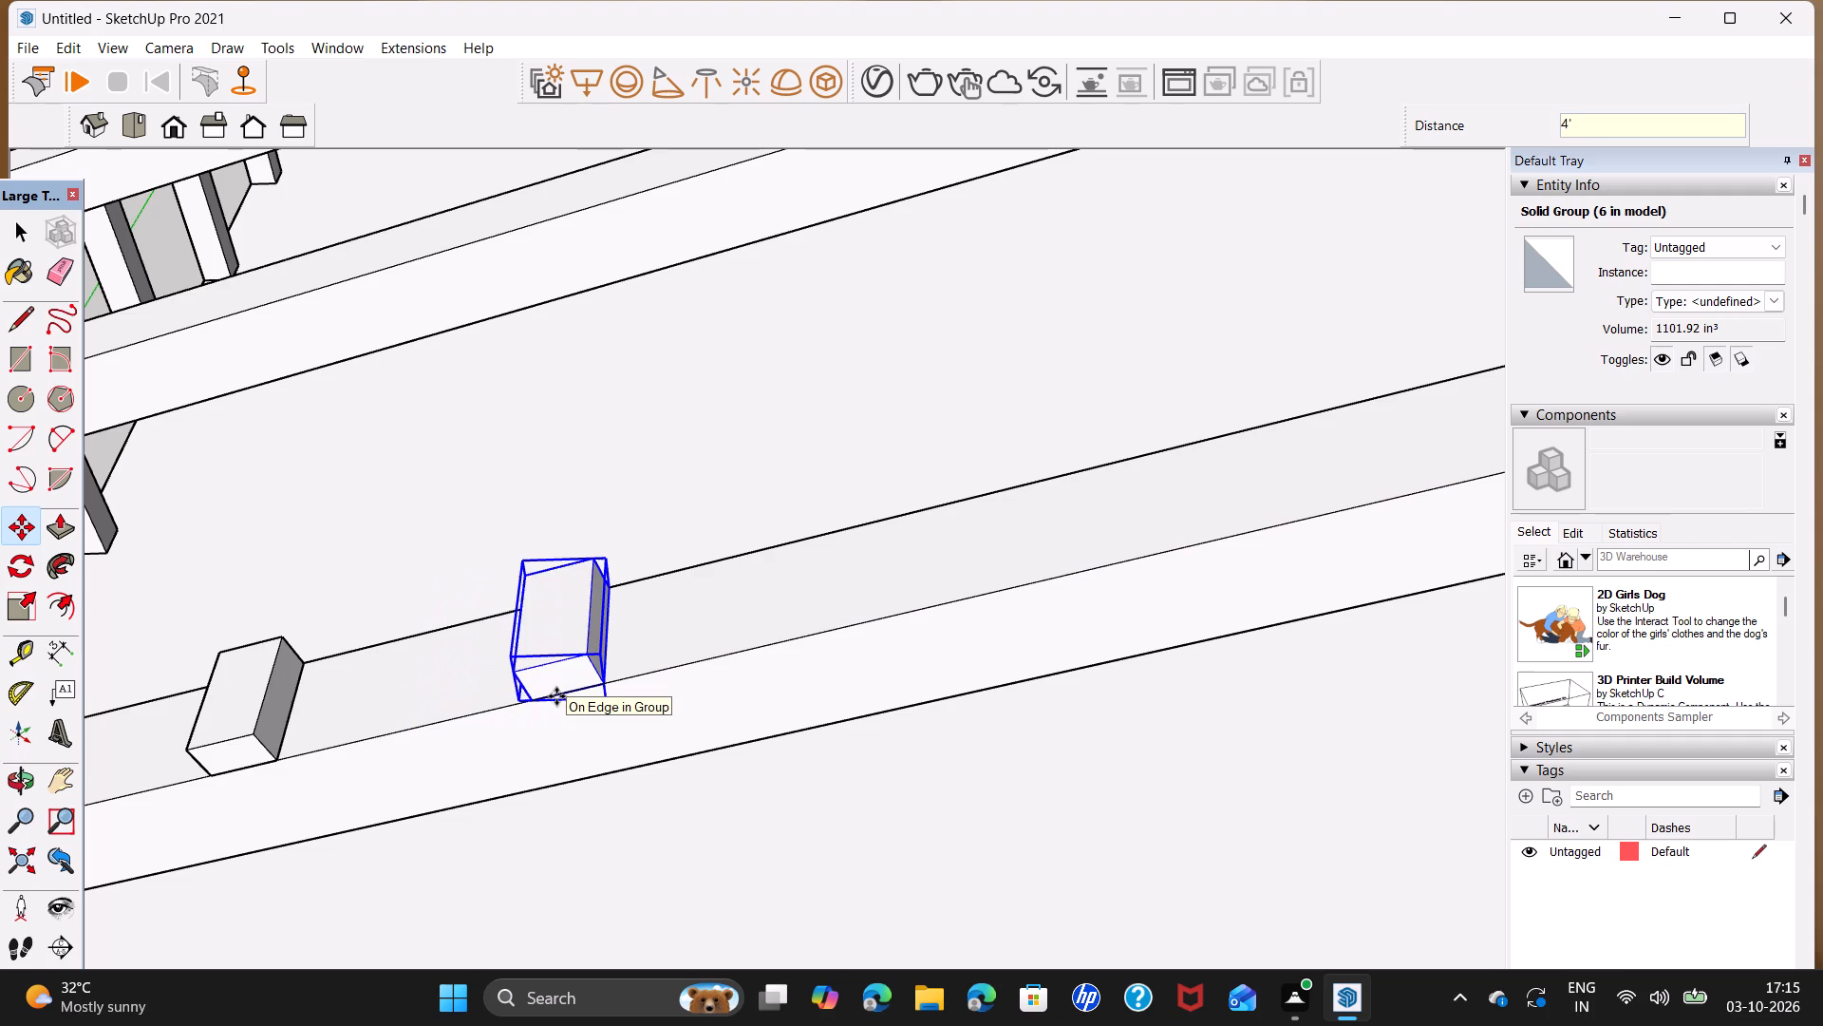
pyautogui.click(604, 682)
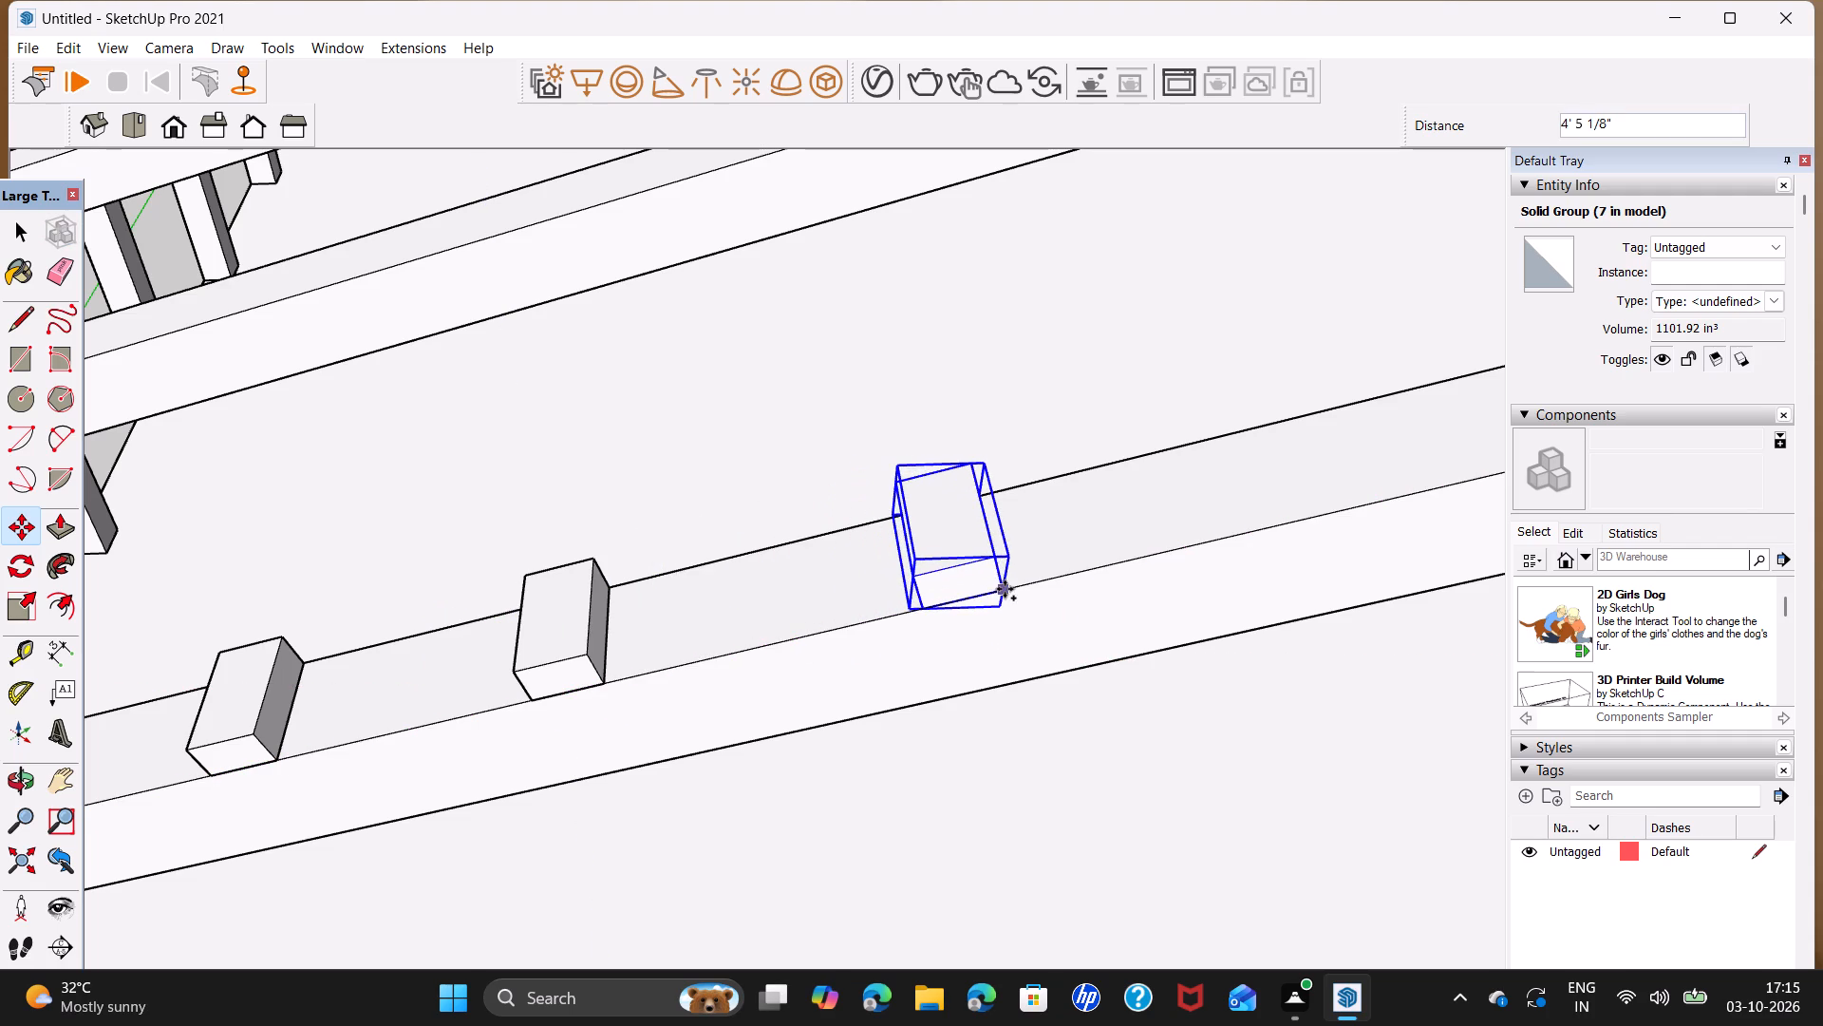
pyautogui.write("4'")
pyautogui.press('Return')
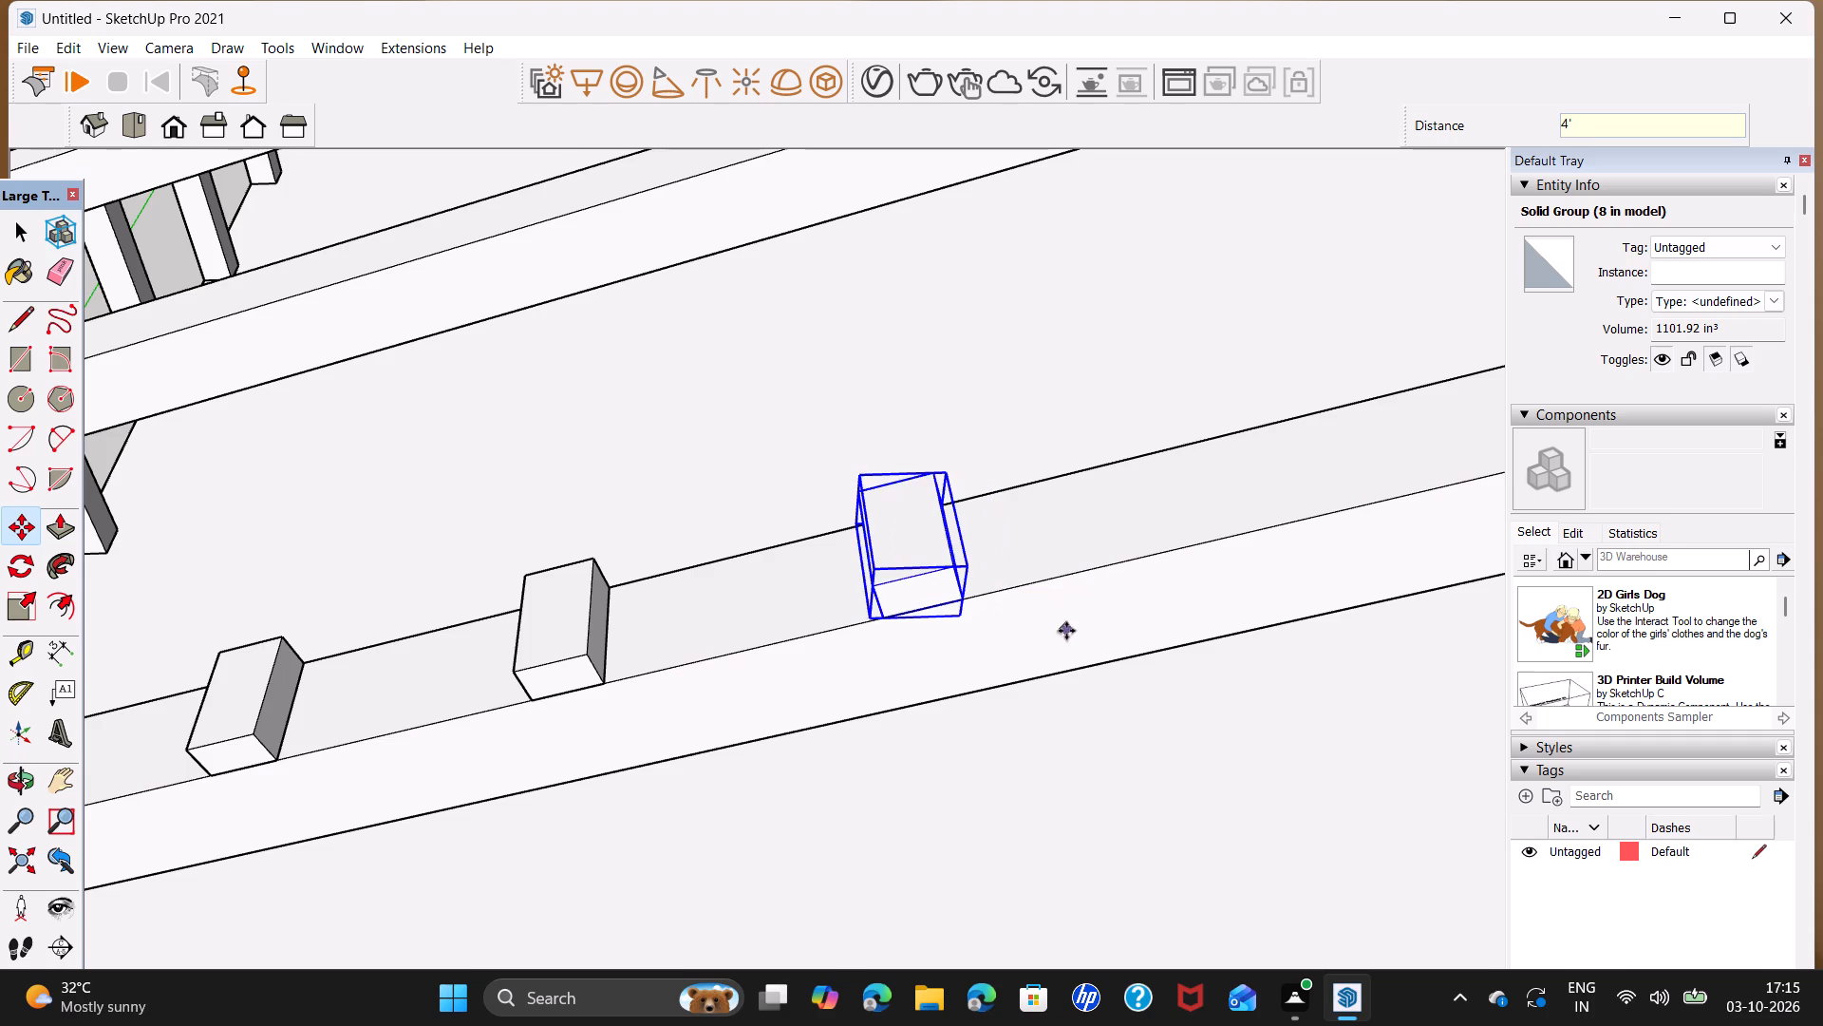
pyautogui.click(964, 598)
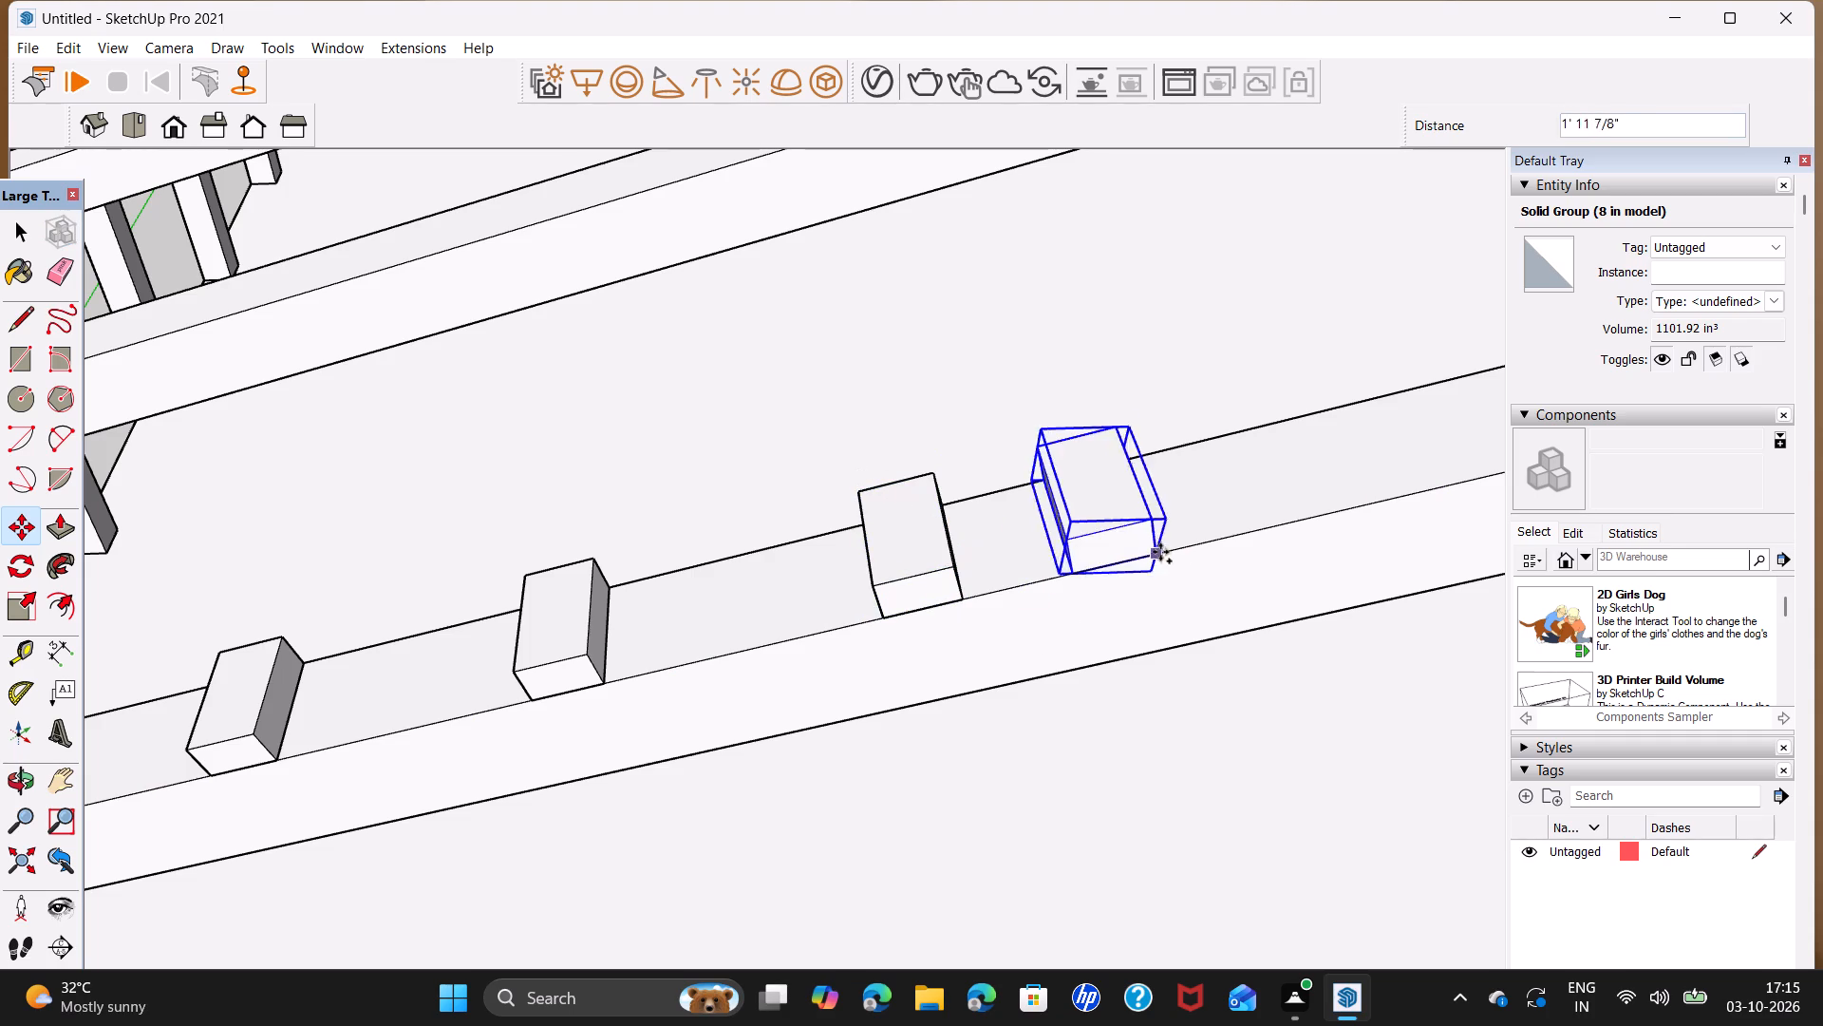
pyautogui.write("4'")
pyautogui.press('Return')
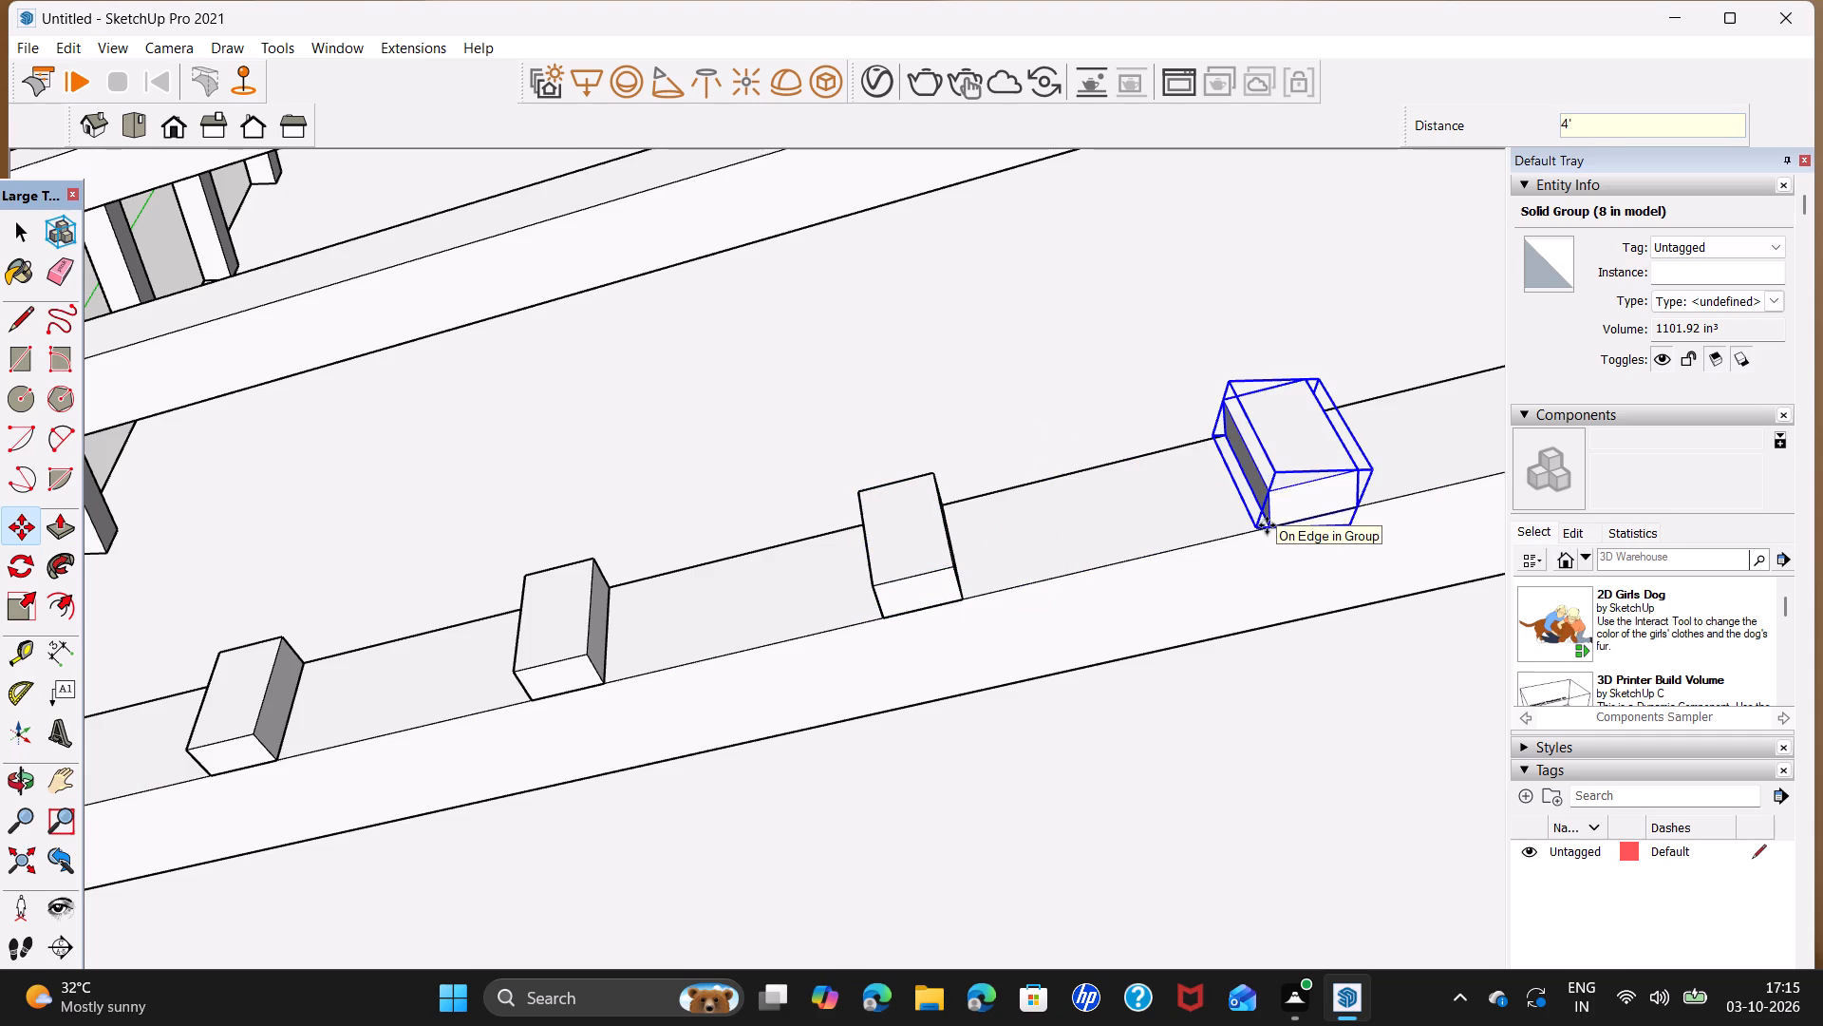
# Extend the row of blocks toward the ridge with three more copies at 4' spacing, ending the copying there.
pyautogui.scroll(-4, 1316, 533)
pyautogui.keyDown('shift'); pyautogui.moveTo(1322, 528); pyautogui.dragTo(536, 756, button='middle'); pyautogui.keyUp('shift')
pyautogui.click(554, 748)
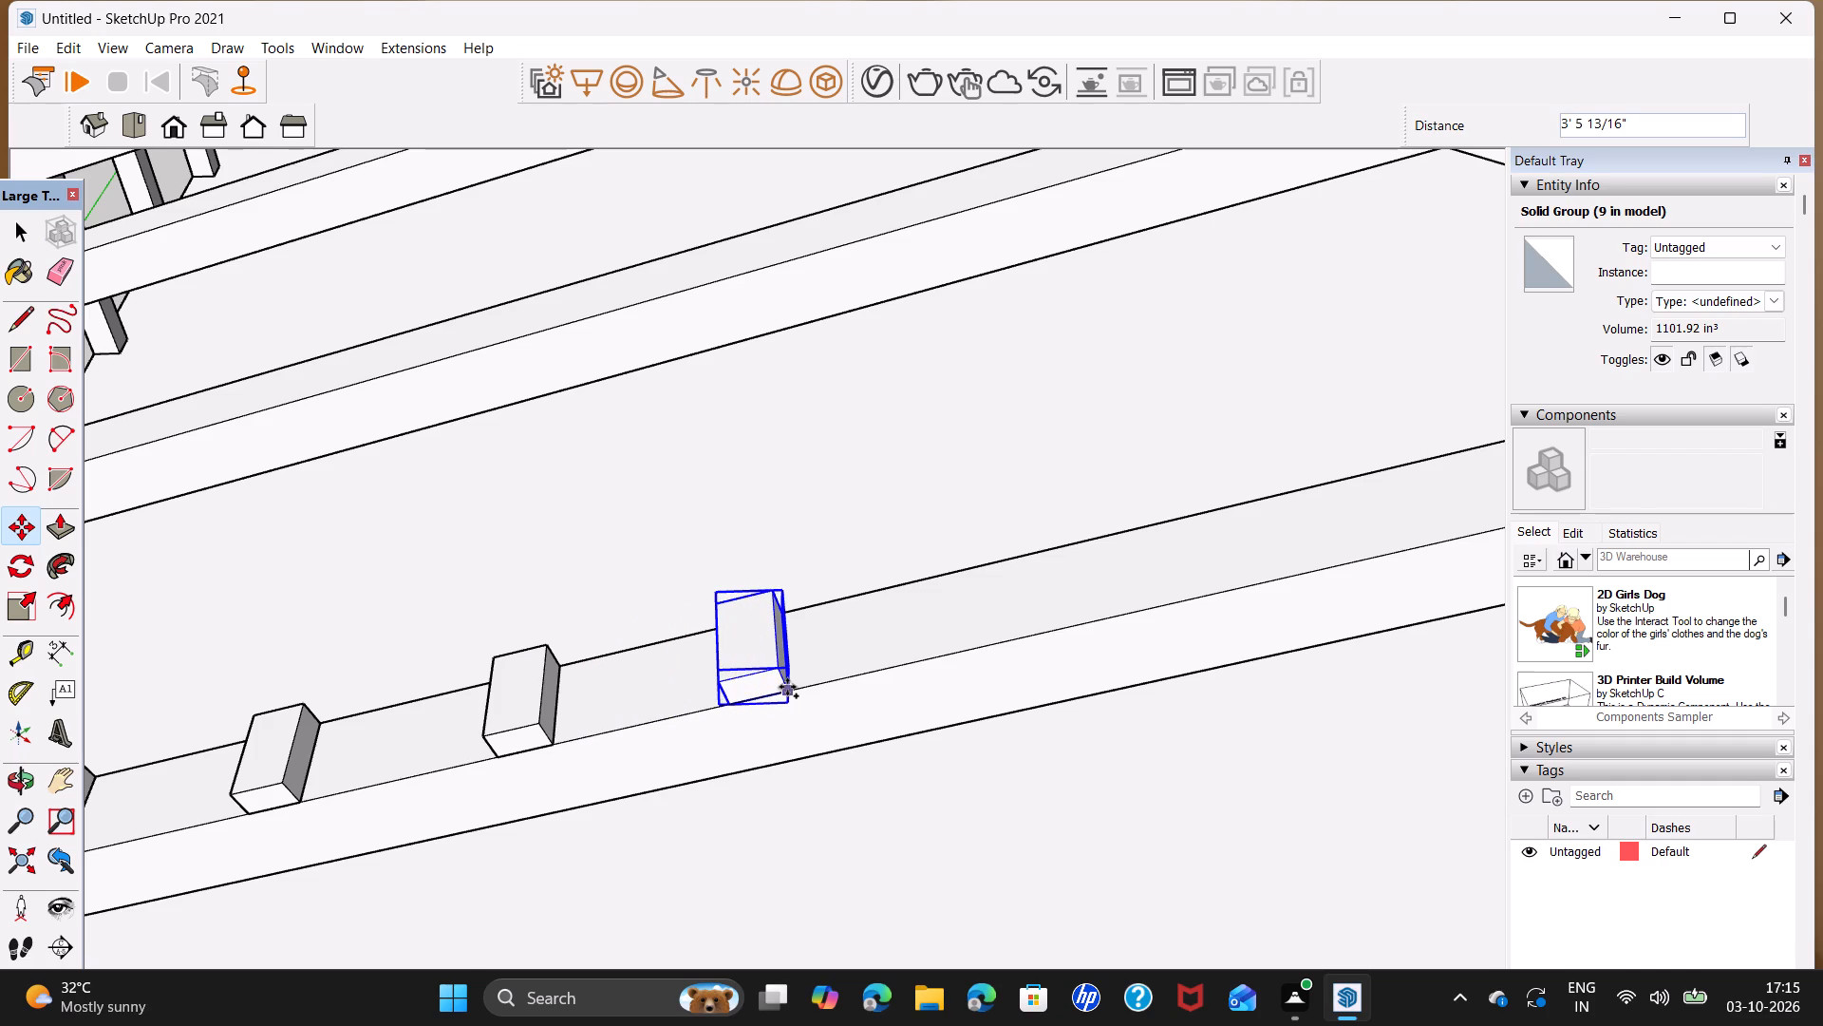
pyautogui.write("4'")
pyautogui.press('Return')
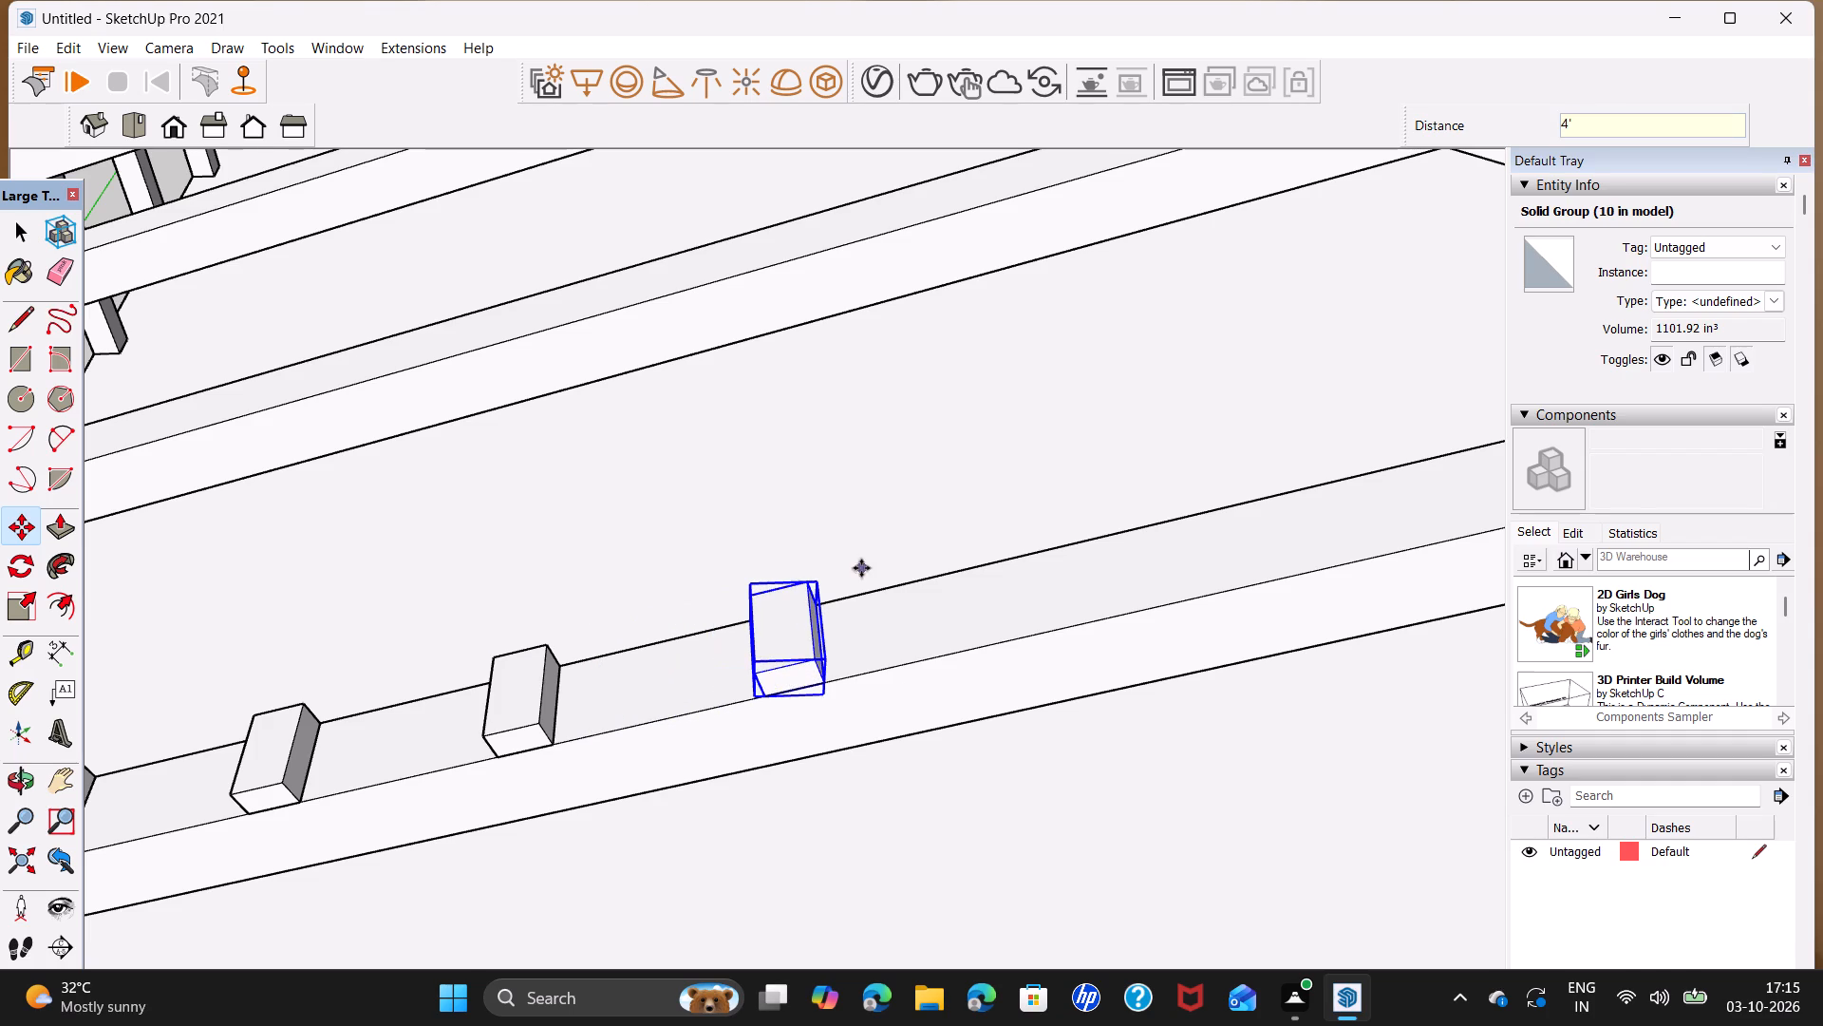
pyautogui.click(825, 682)
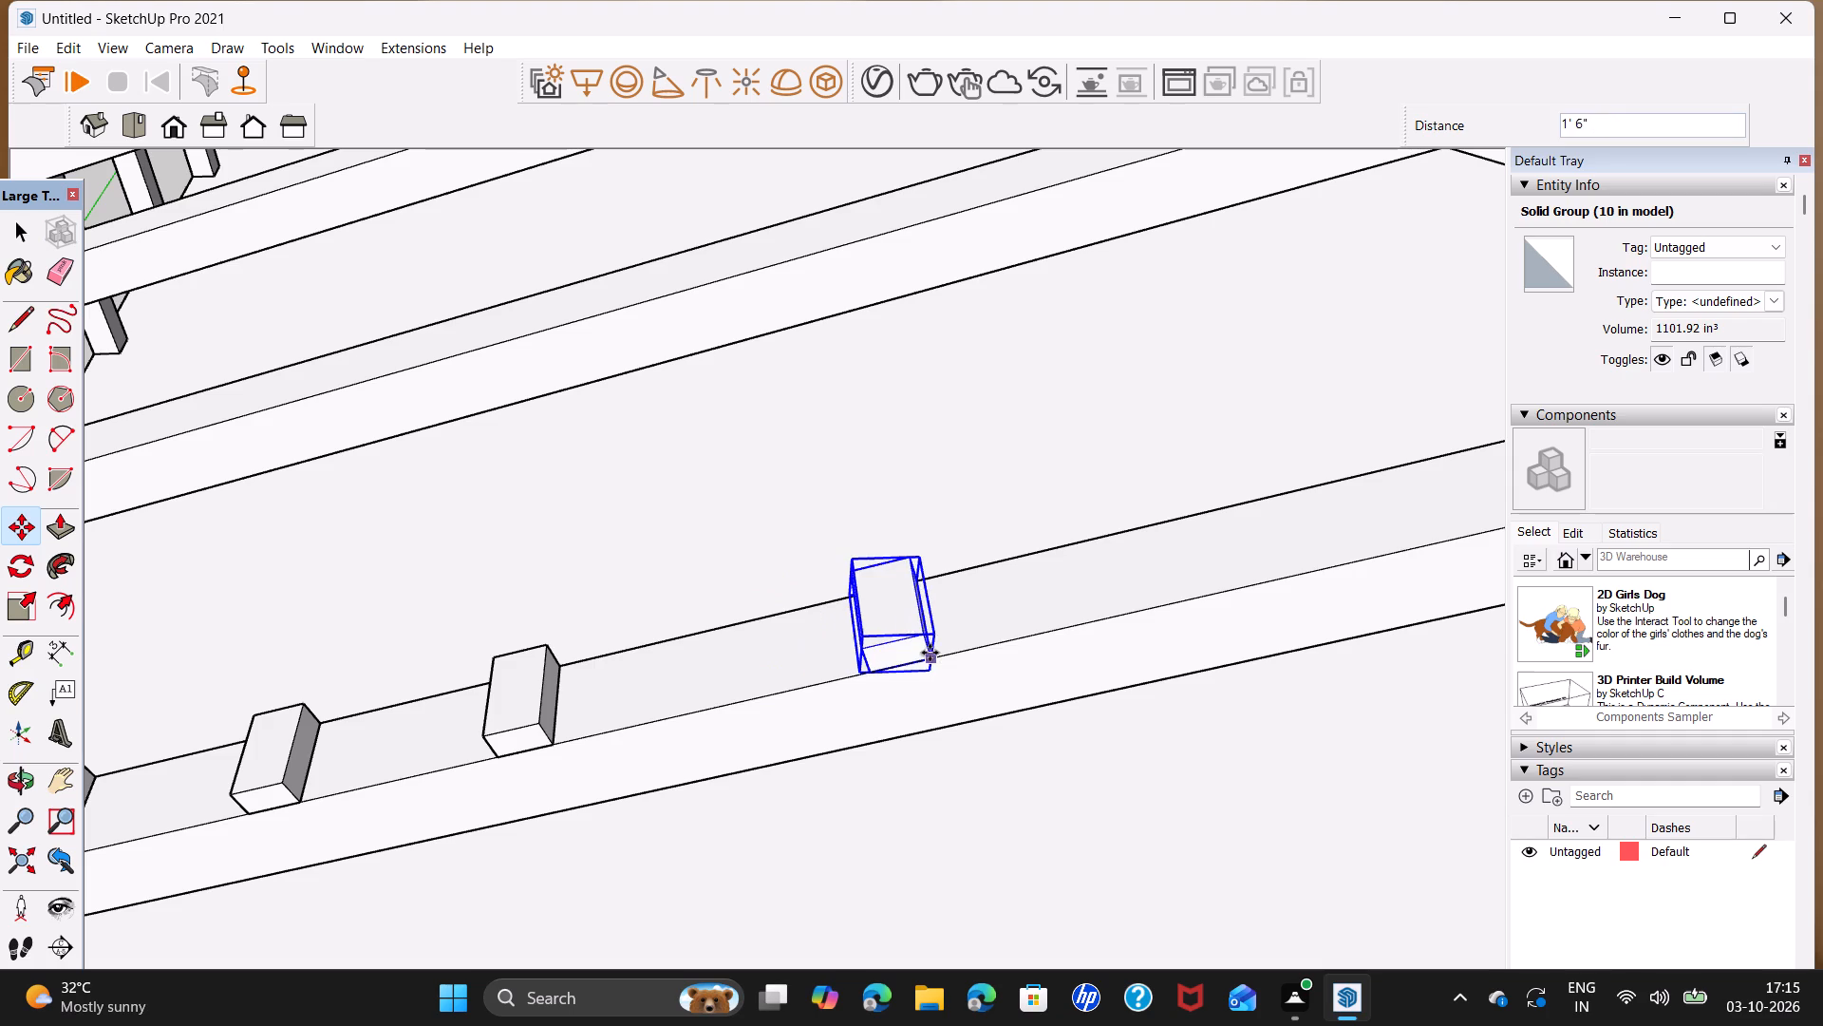
pyautogui.write("4'")
pyautogui.press('Return')
pyautogui.scroll(-2, 1127, 635)
pyautogui.moveTo(1143, 635); pyautogui.dragTo(630, 753, button='middle')
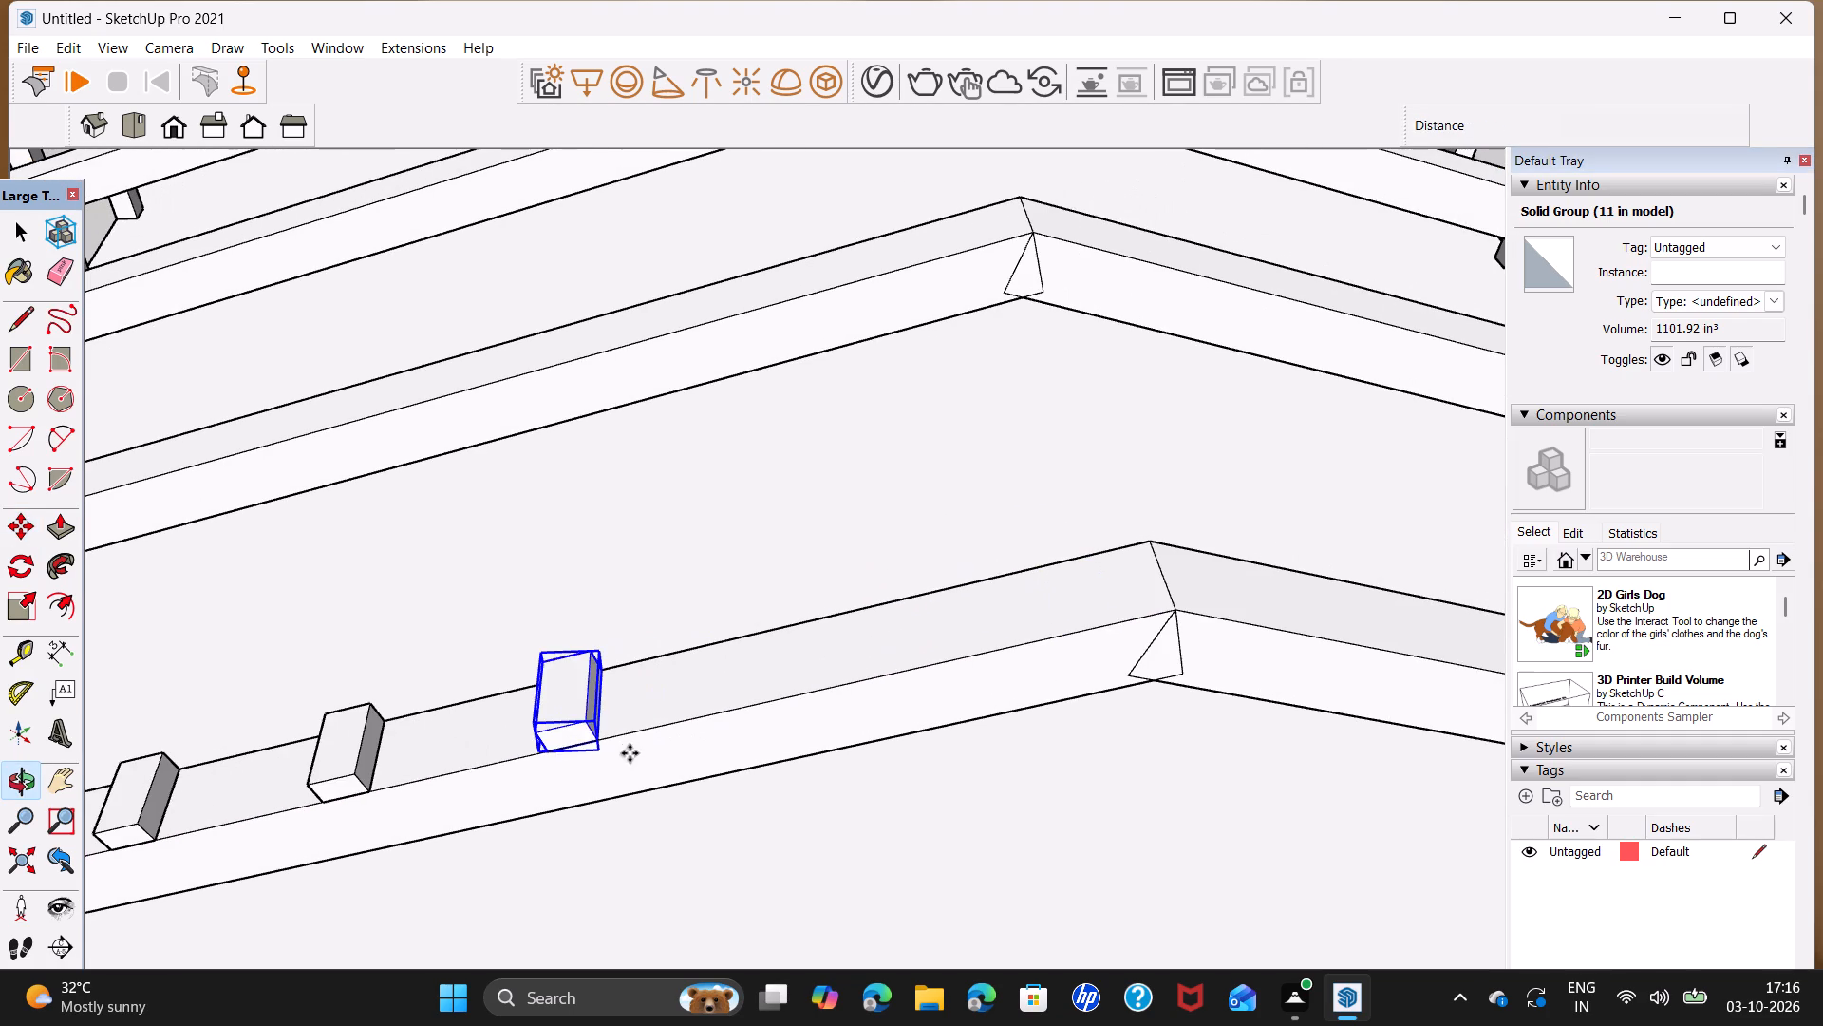
pyautogui.click(596, 741)
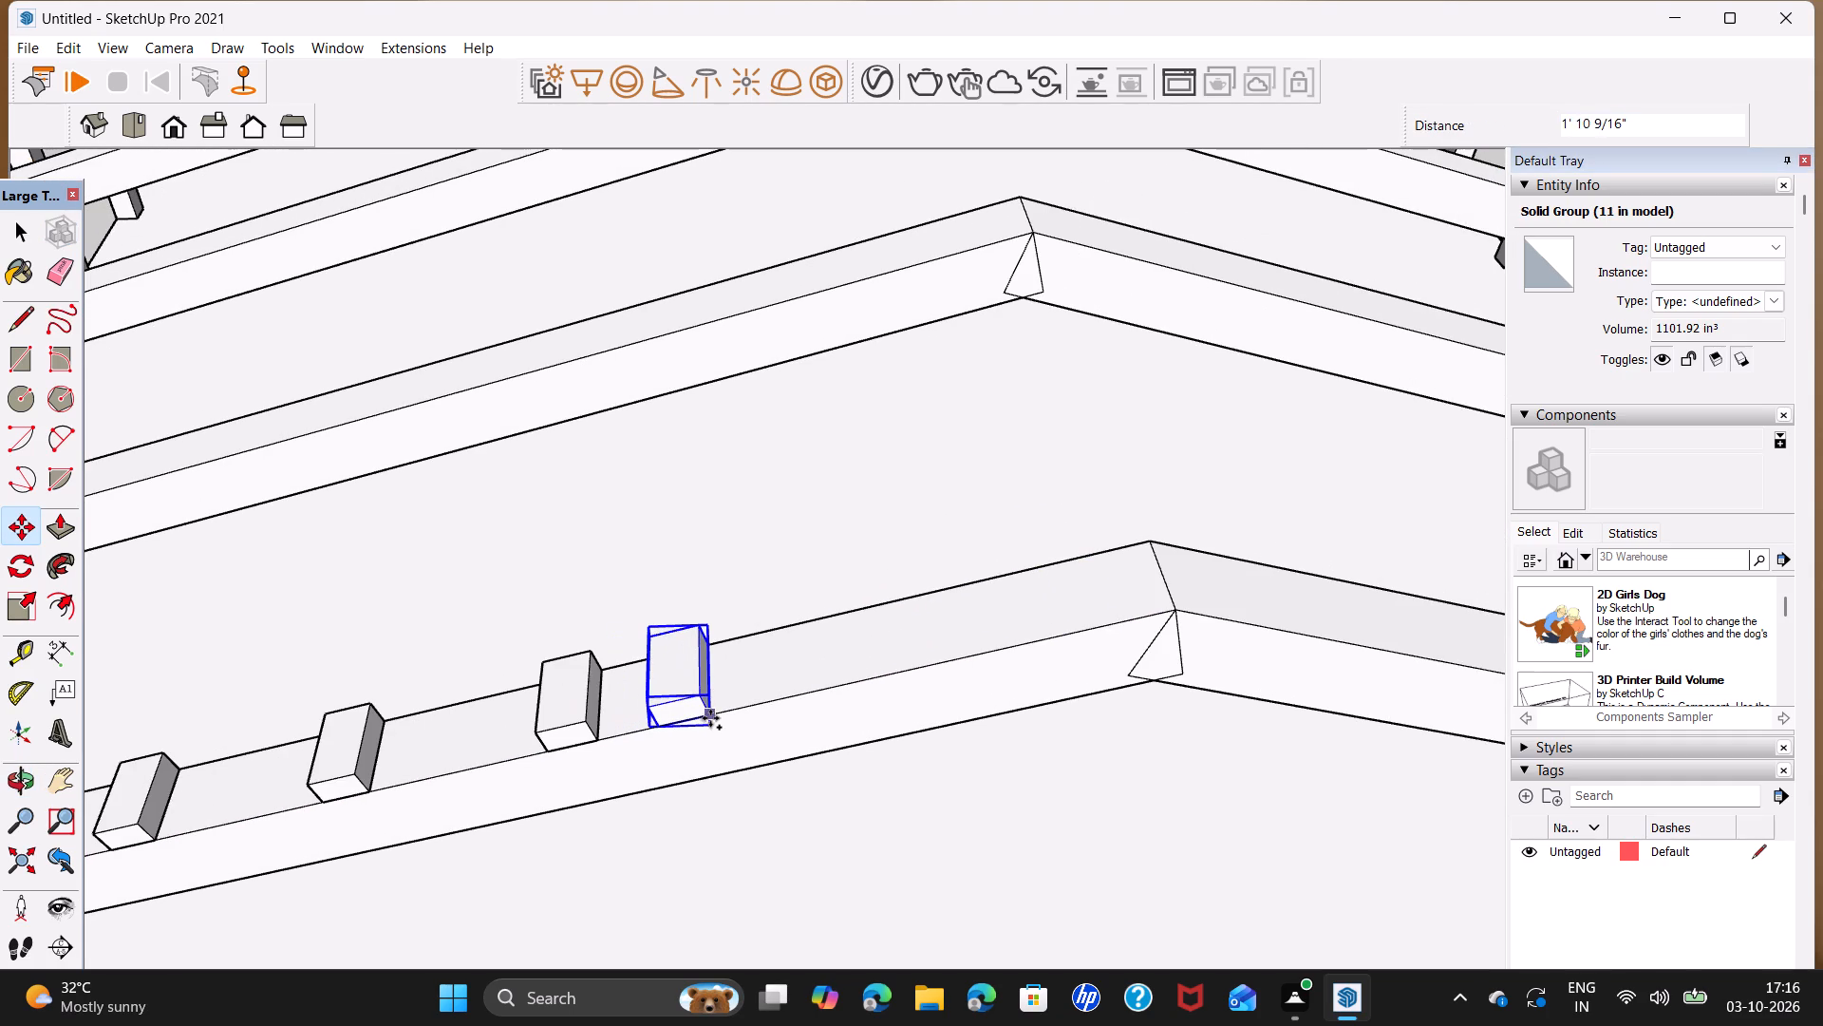
pyautogui.write("4'")
pyautogui.press('Return')
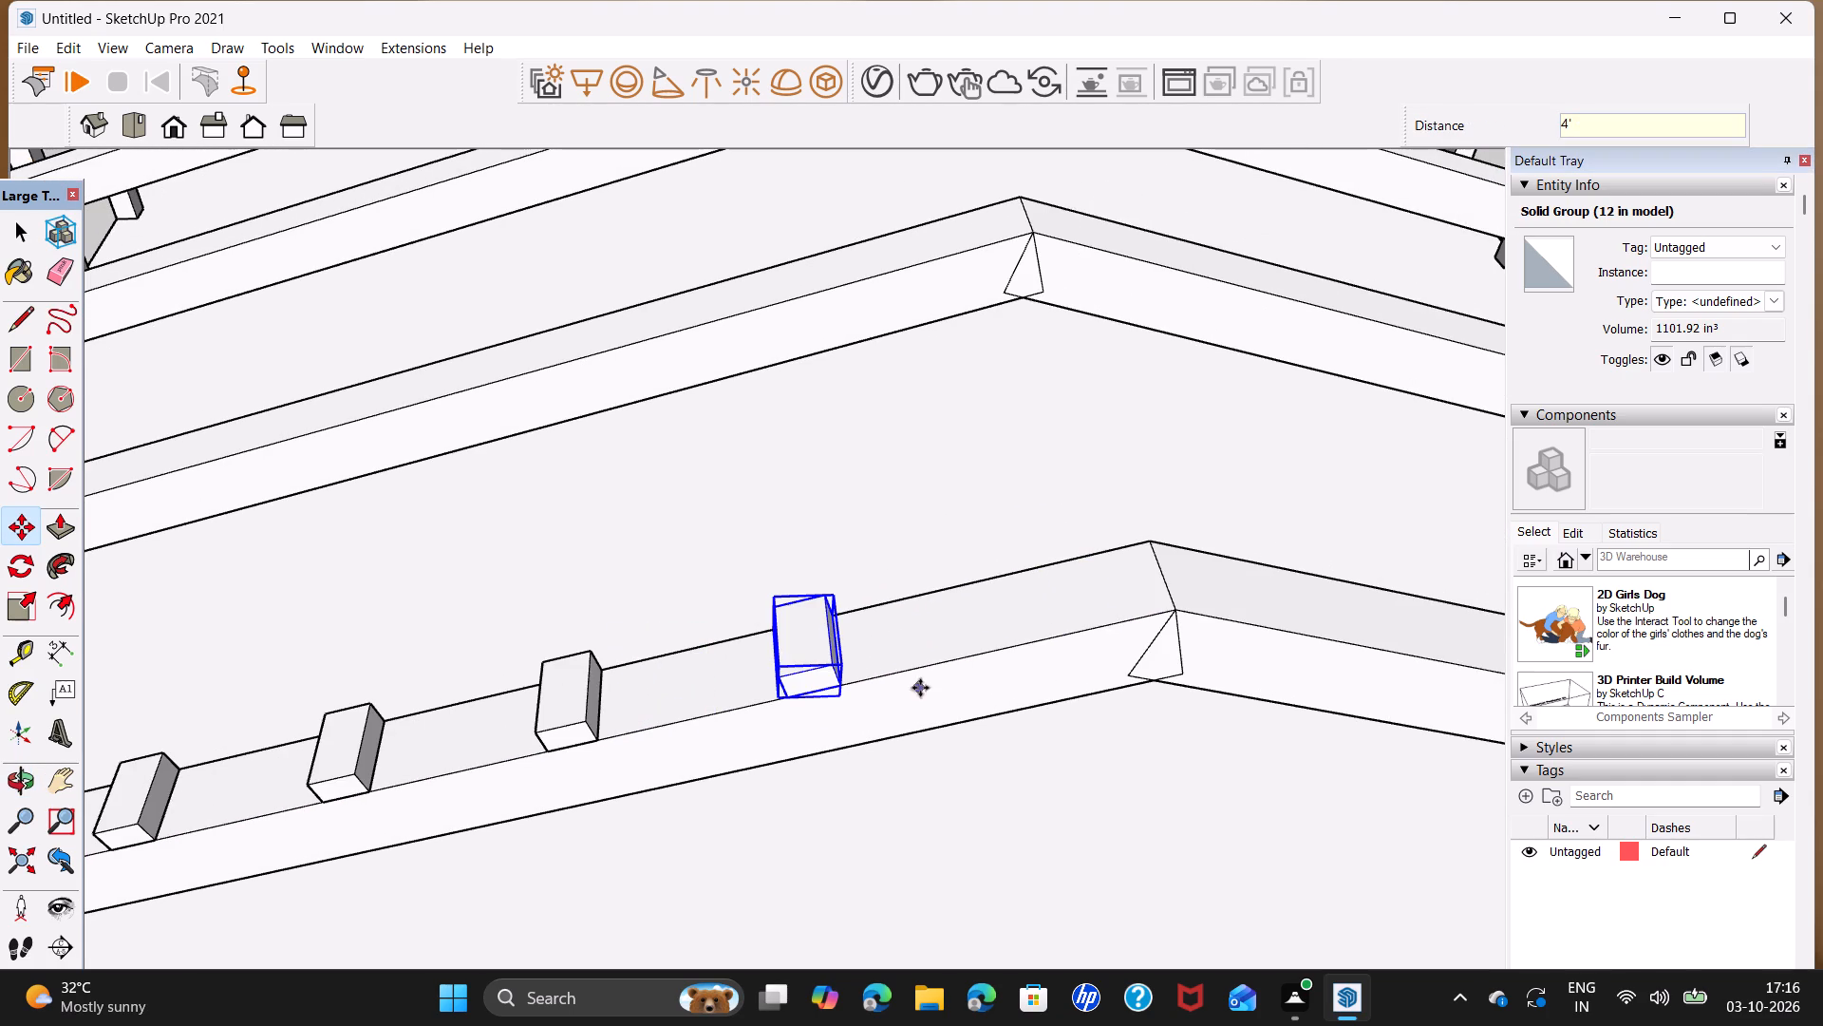
pyautogui.click(839, 684)
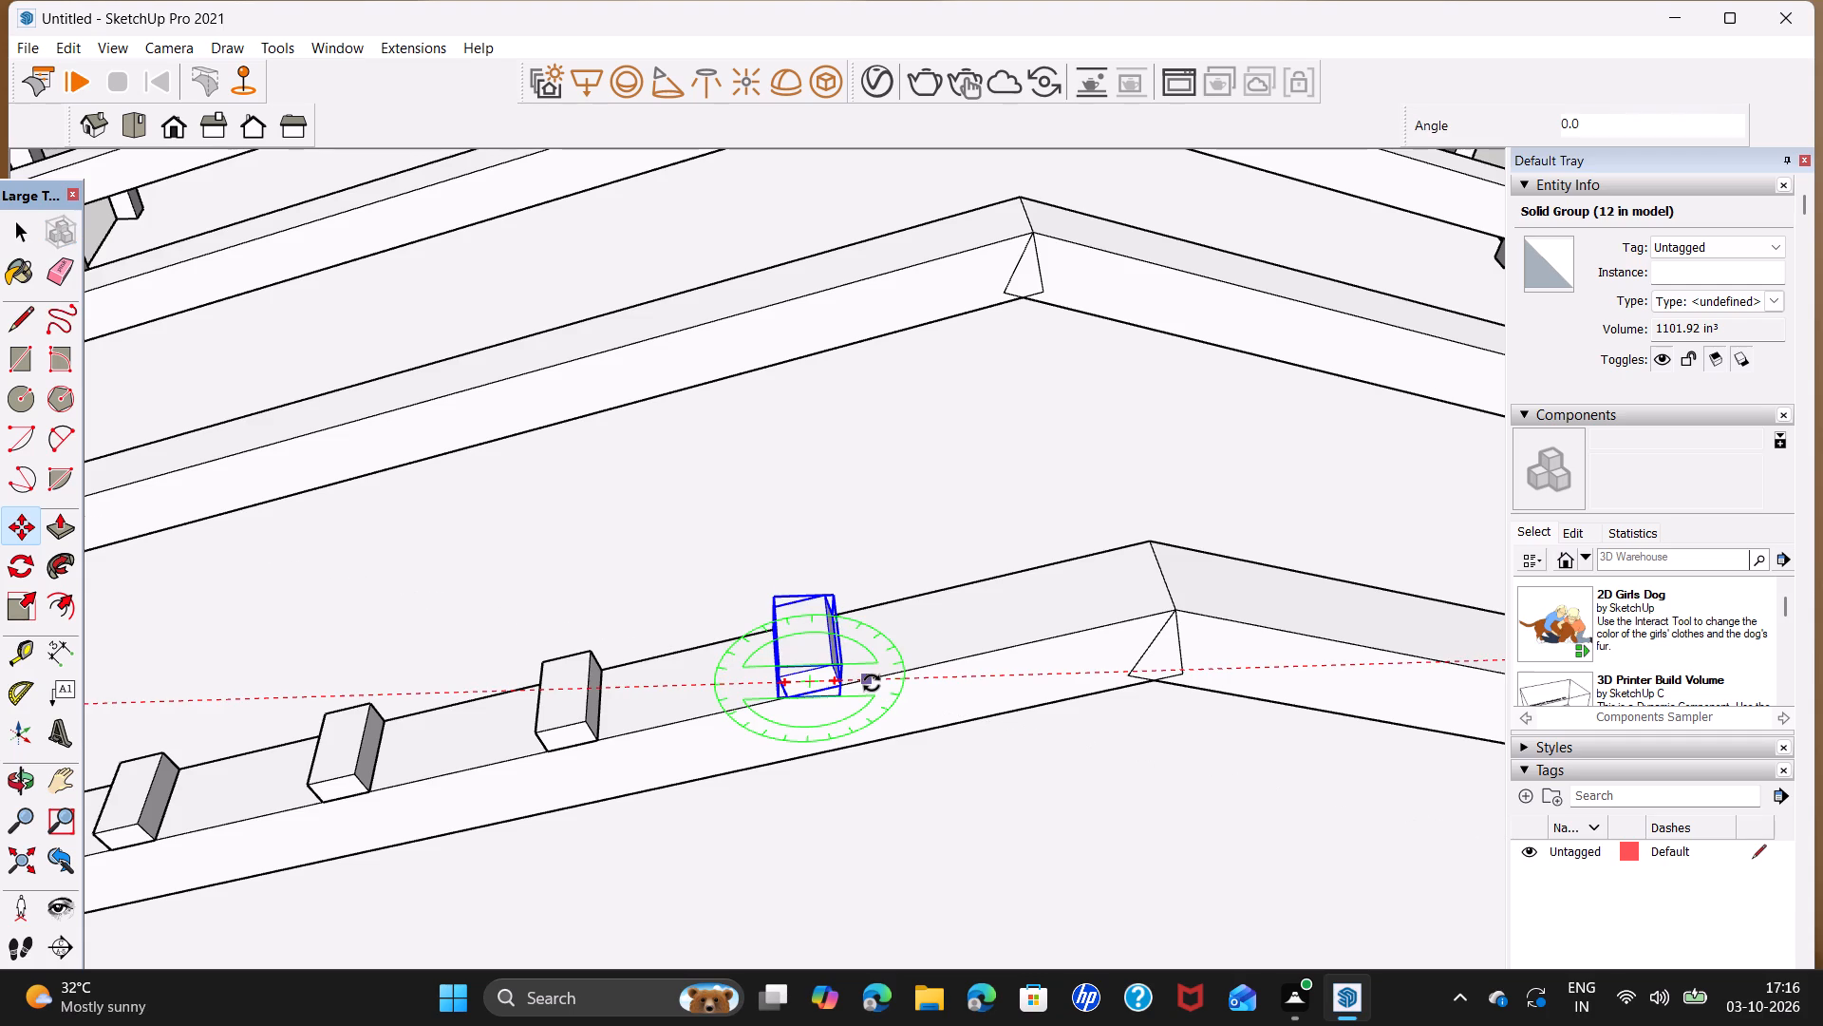
pyautogui.press('space')
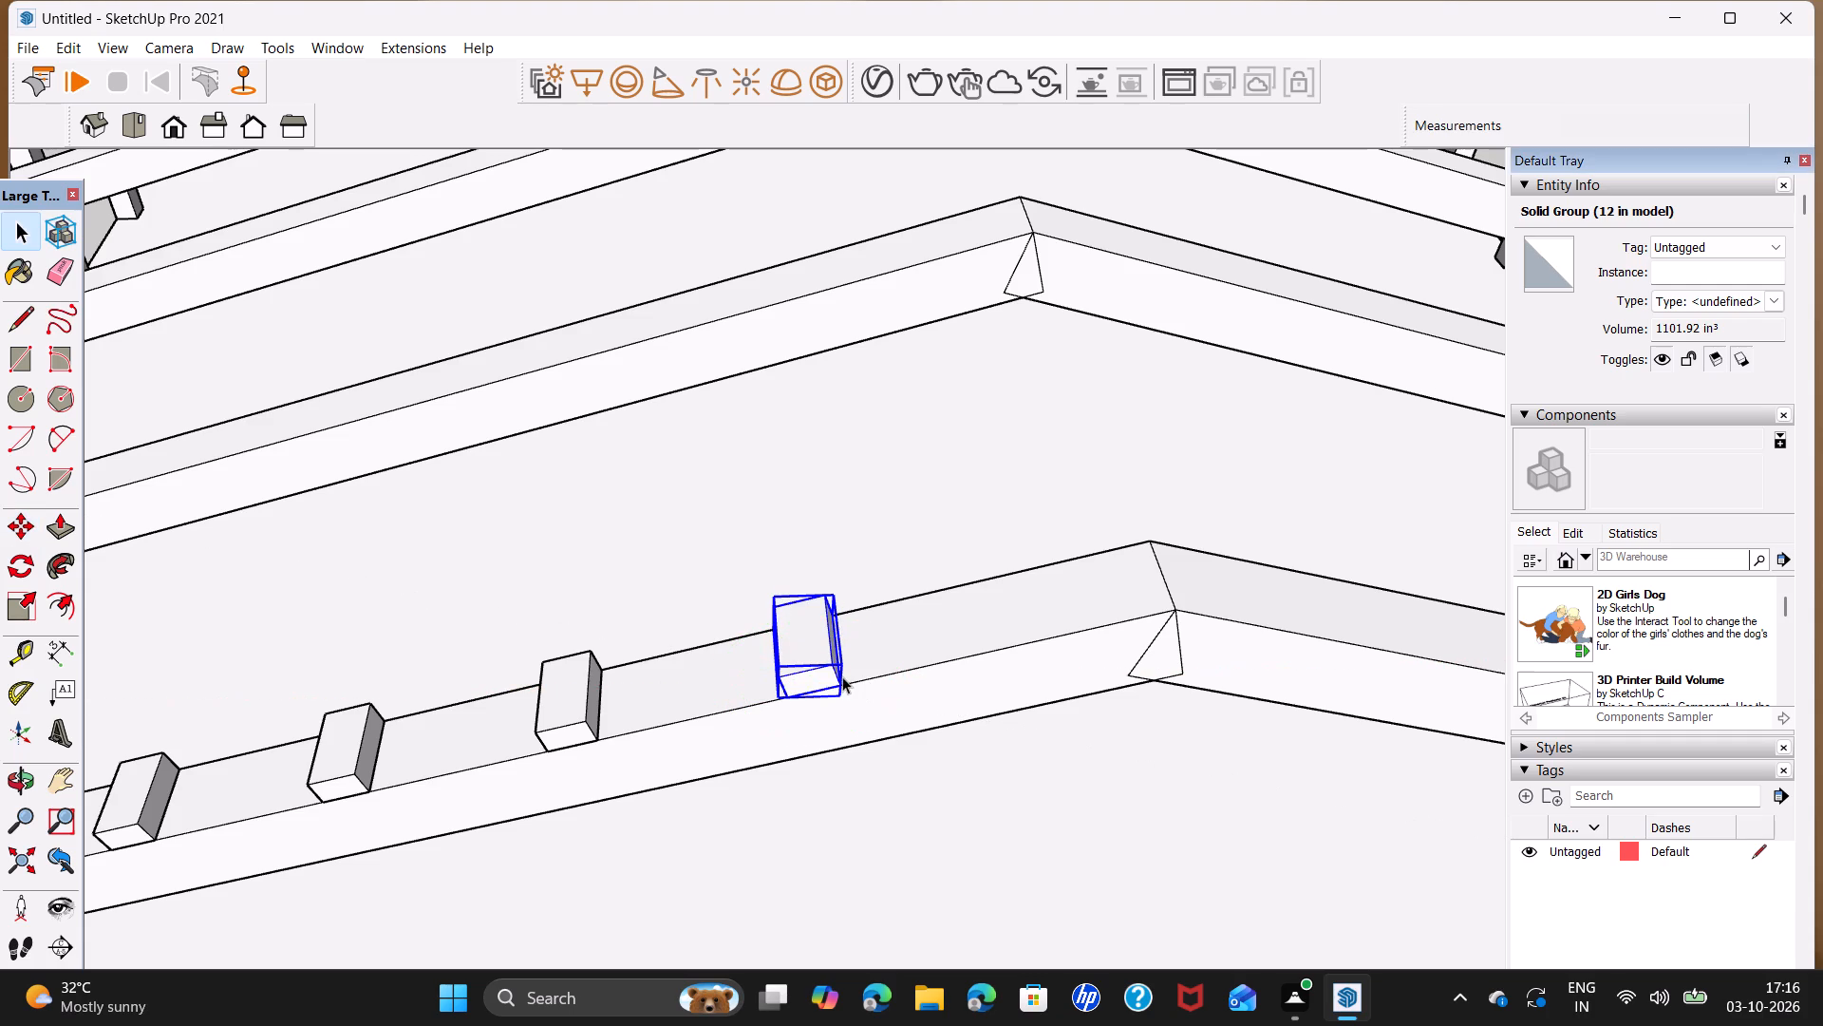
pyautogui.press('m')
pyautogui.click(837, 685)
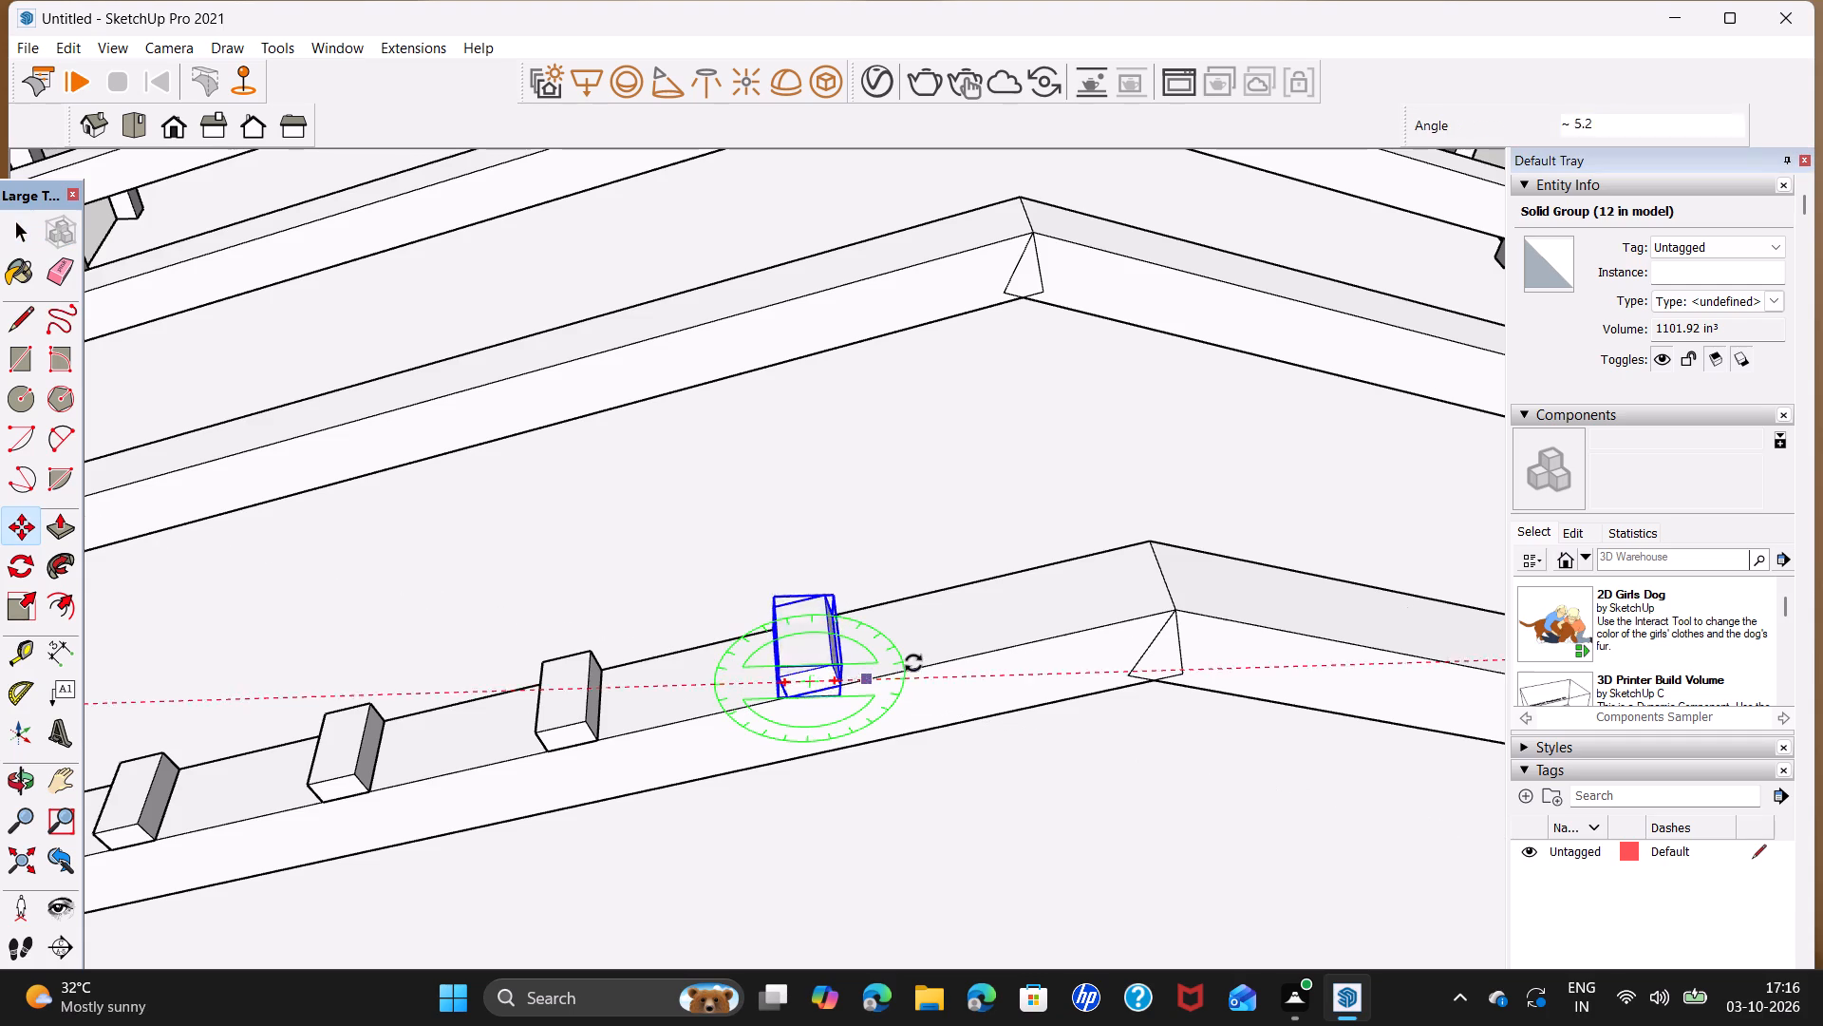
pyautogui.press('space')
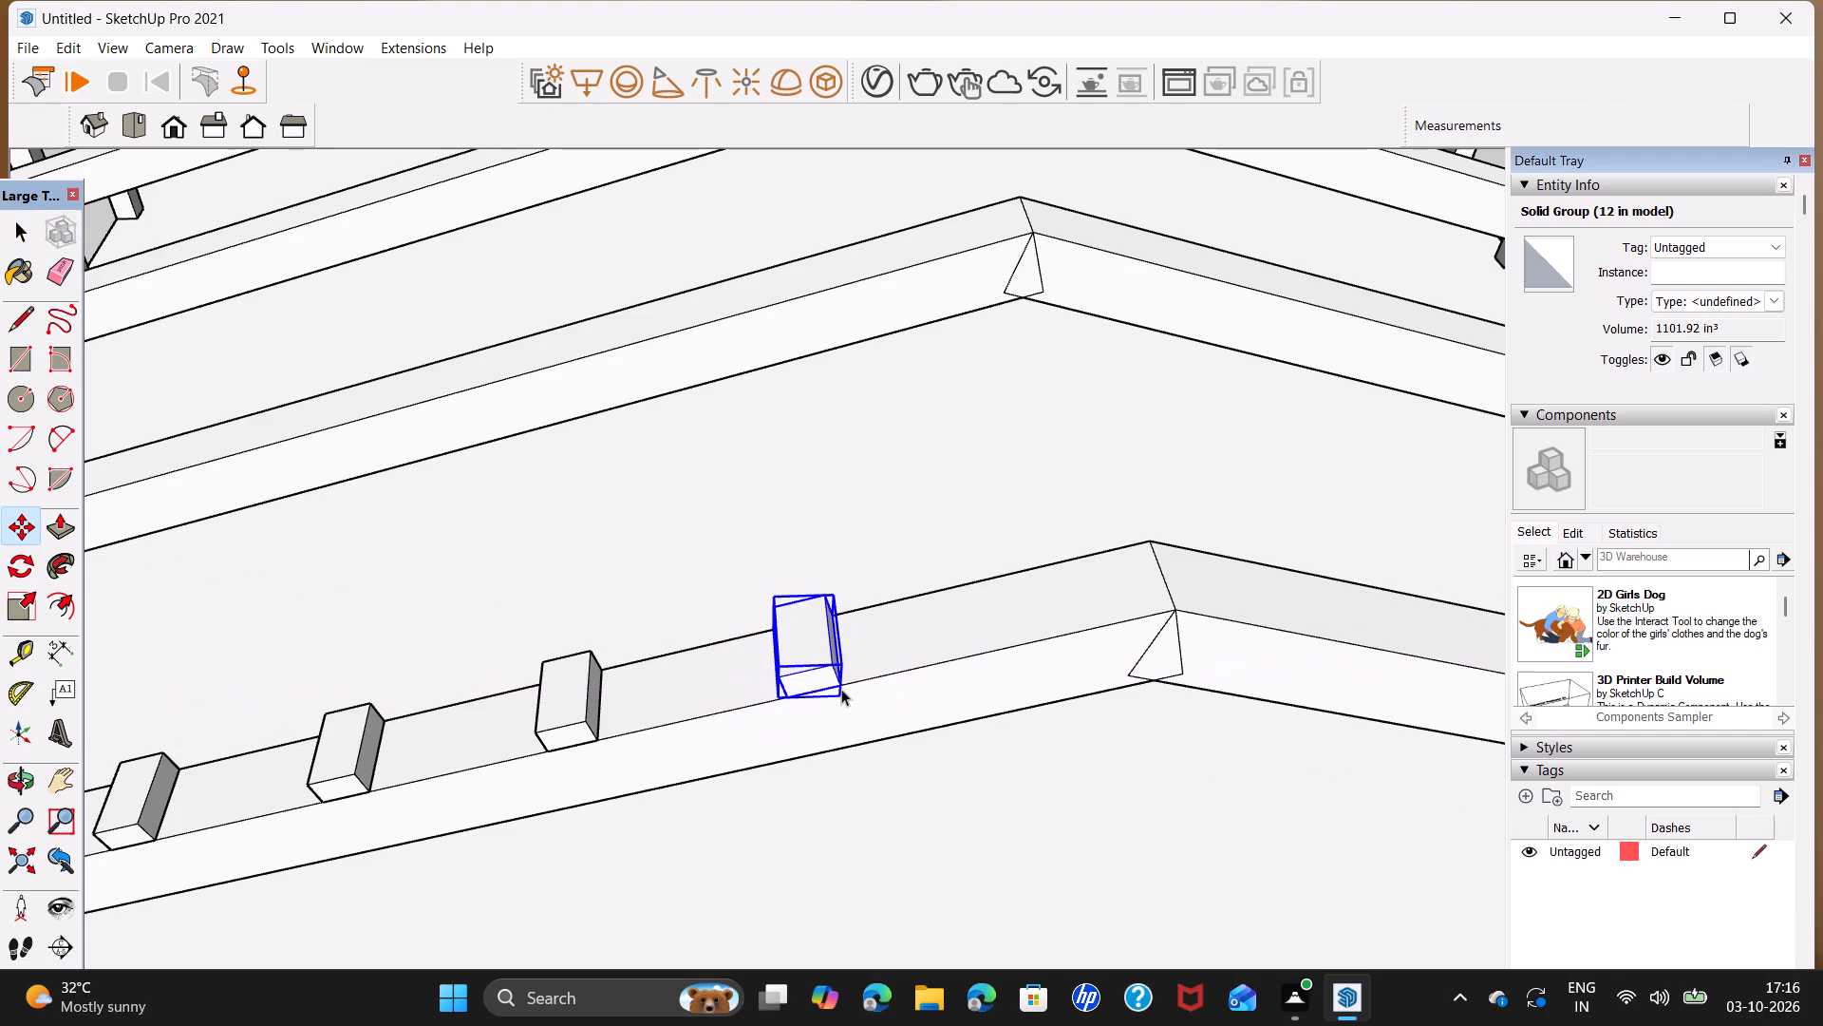
# Copy the uppermost block 4' farther up the end rafter toward the ridge.
pyautogui.press('m')
pyautogui.click(838, 687)
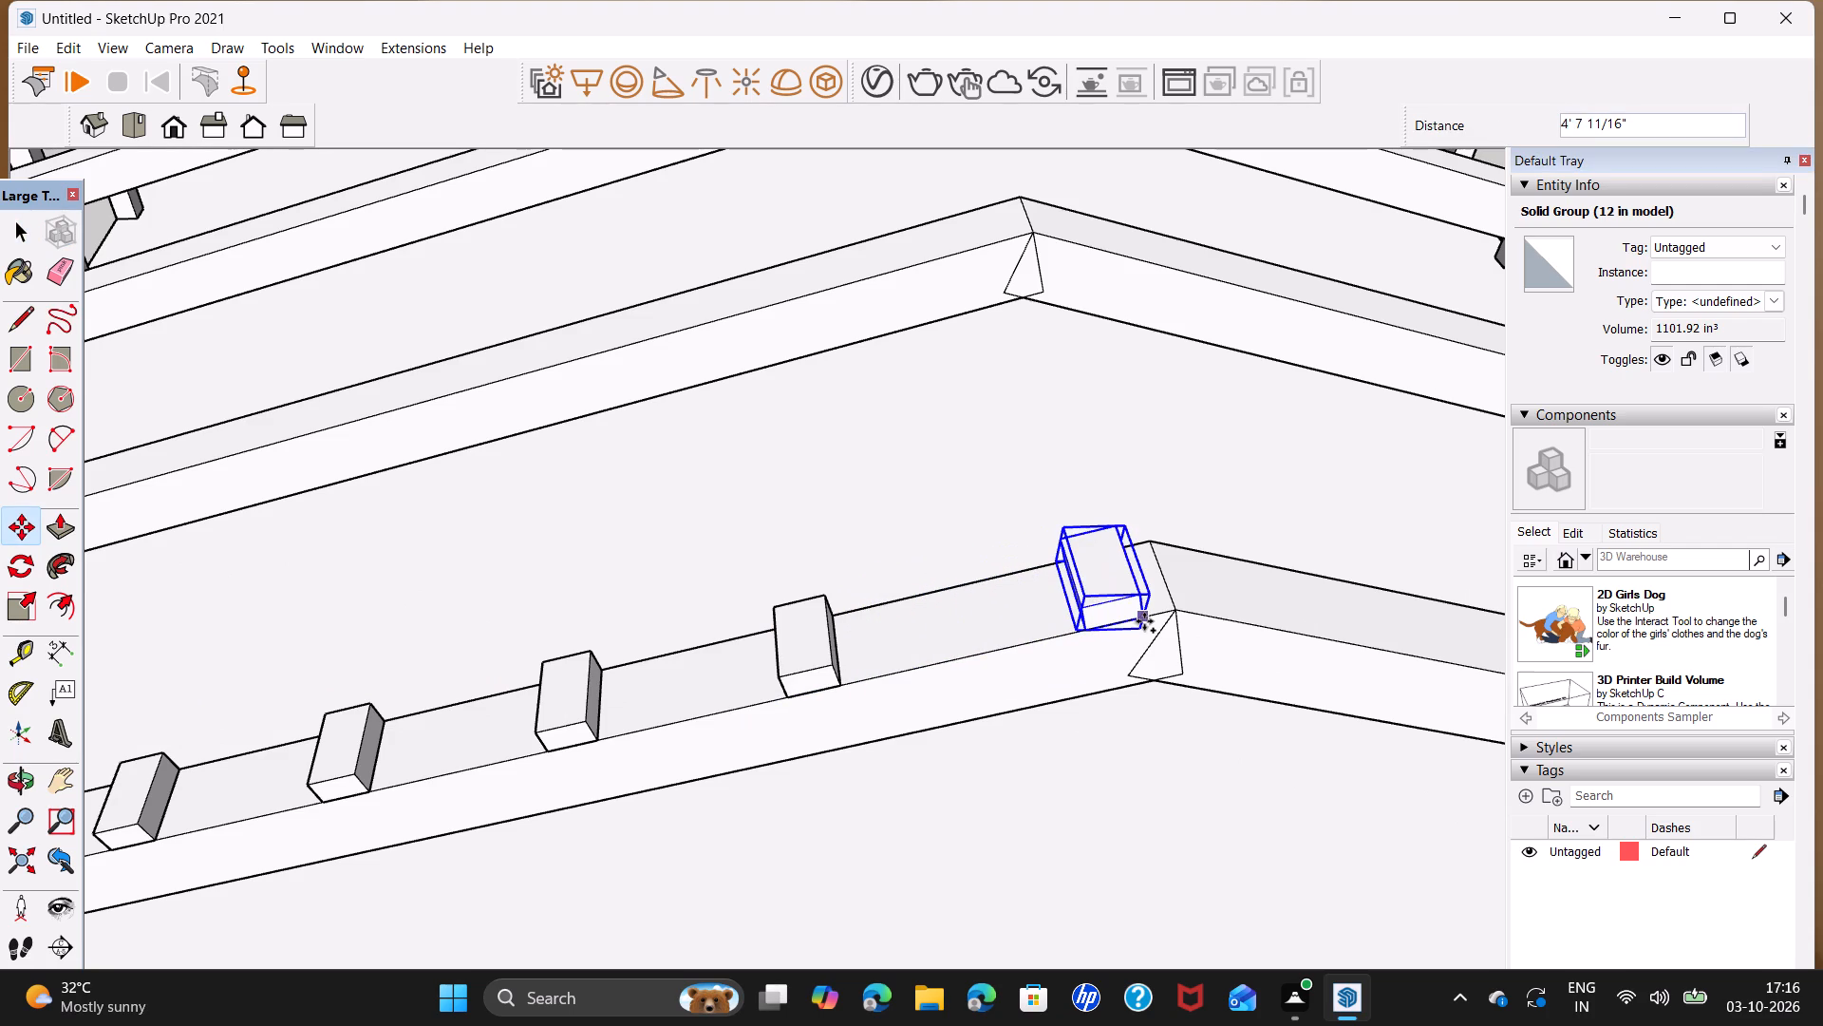
pyautogui.write("4'")
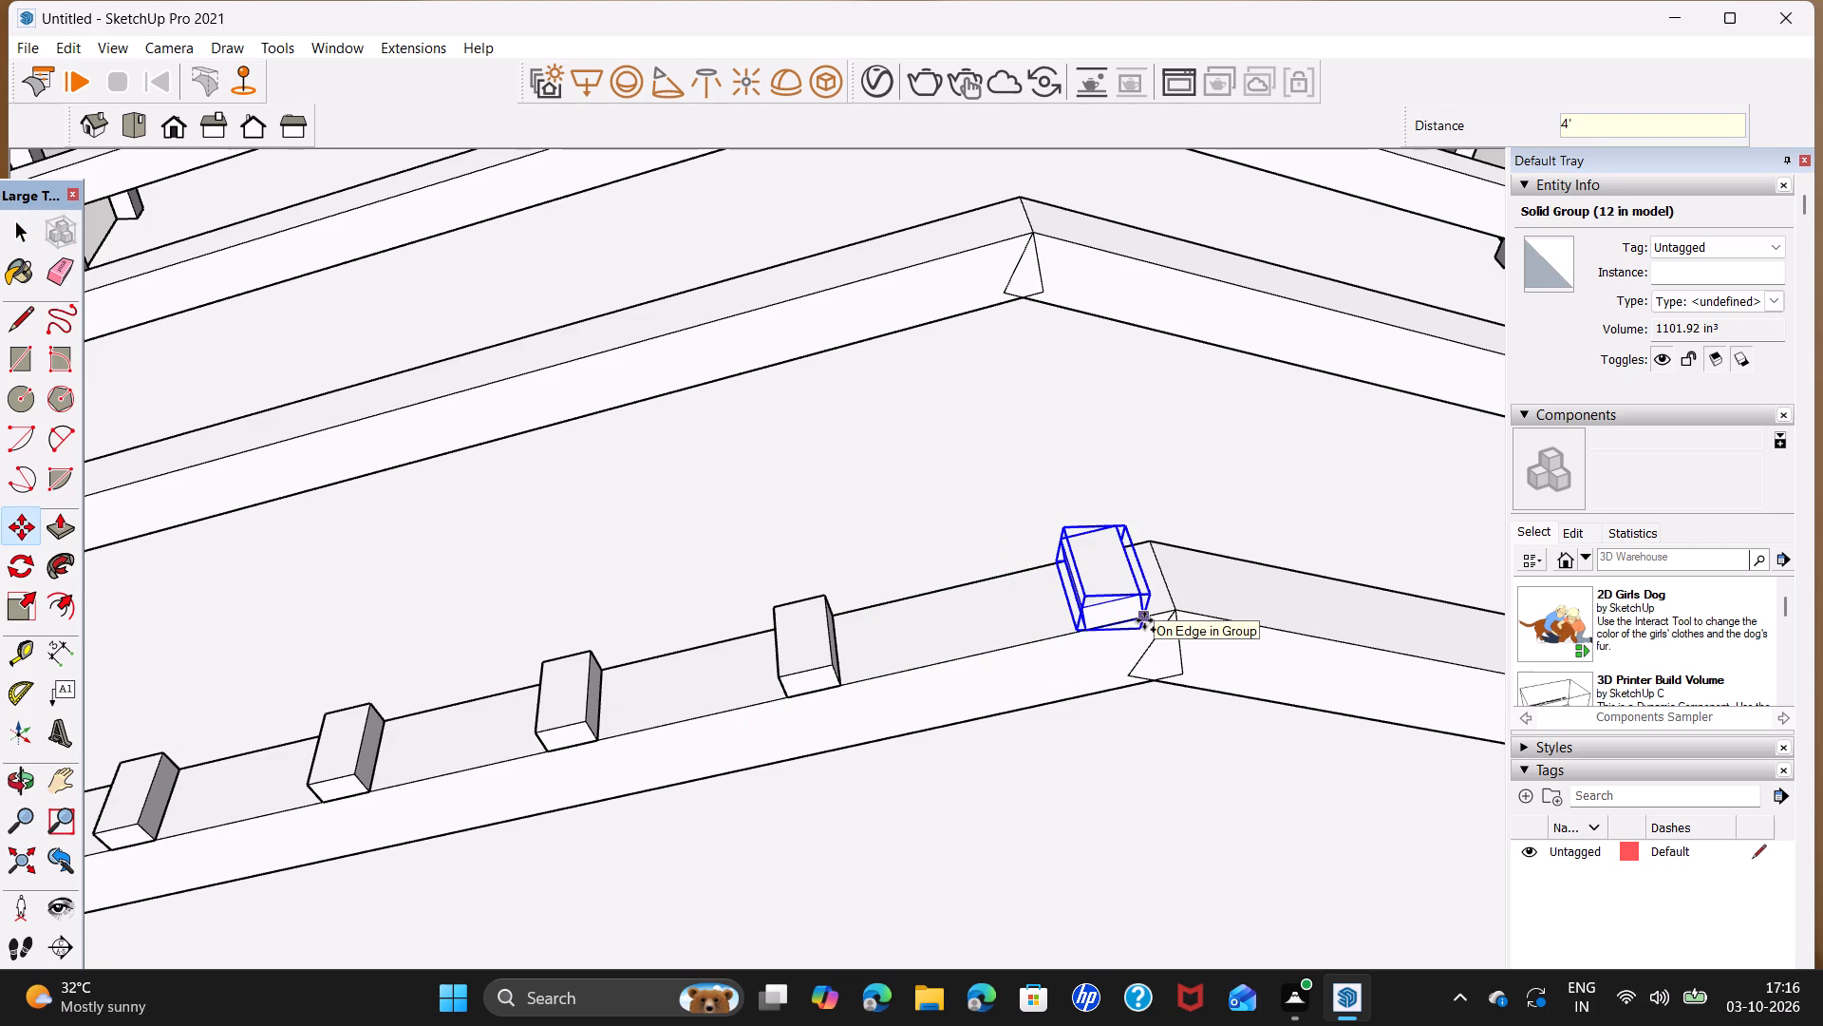
pyautogui.press('Return')
pyautogui.press('space')
pyautogui.scroll(-5, 1145, 620)
pyautogui.scroll(-11, 1226, 614)
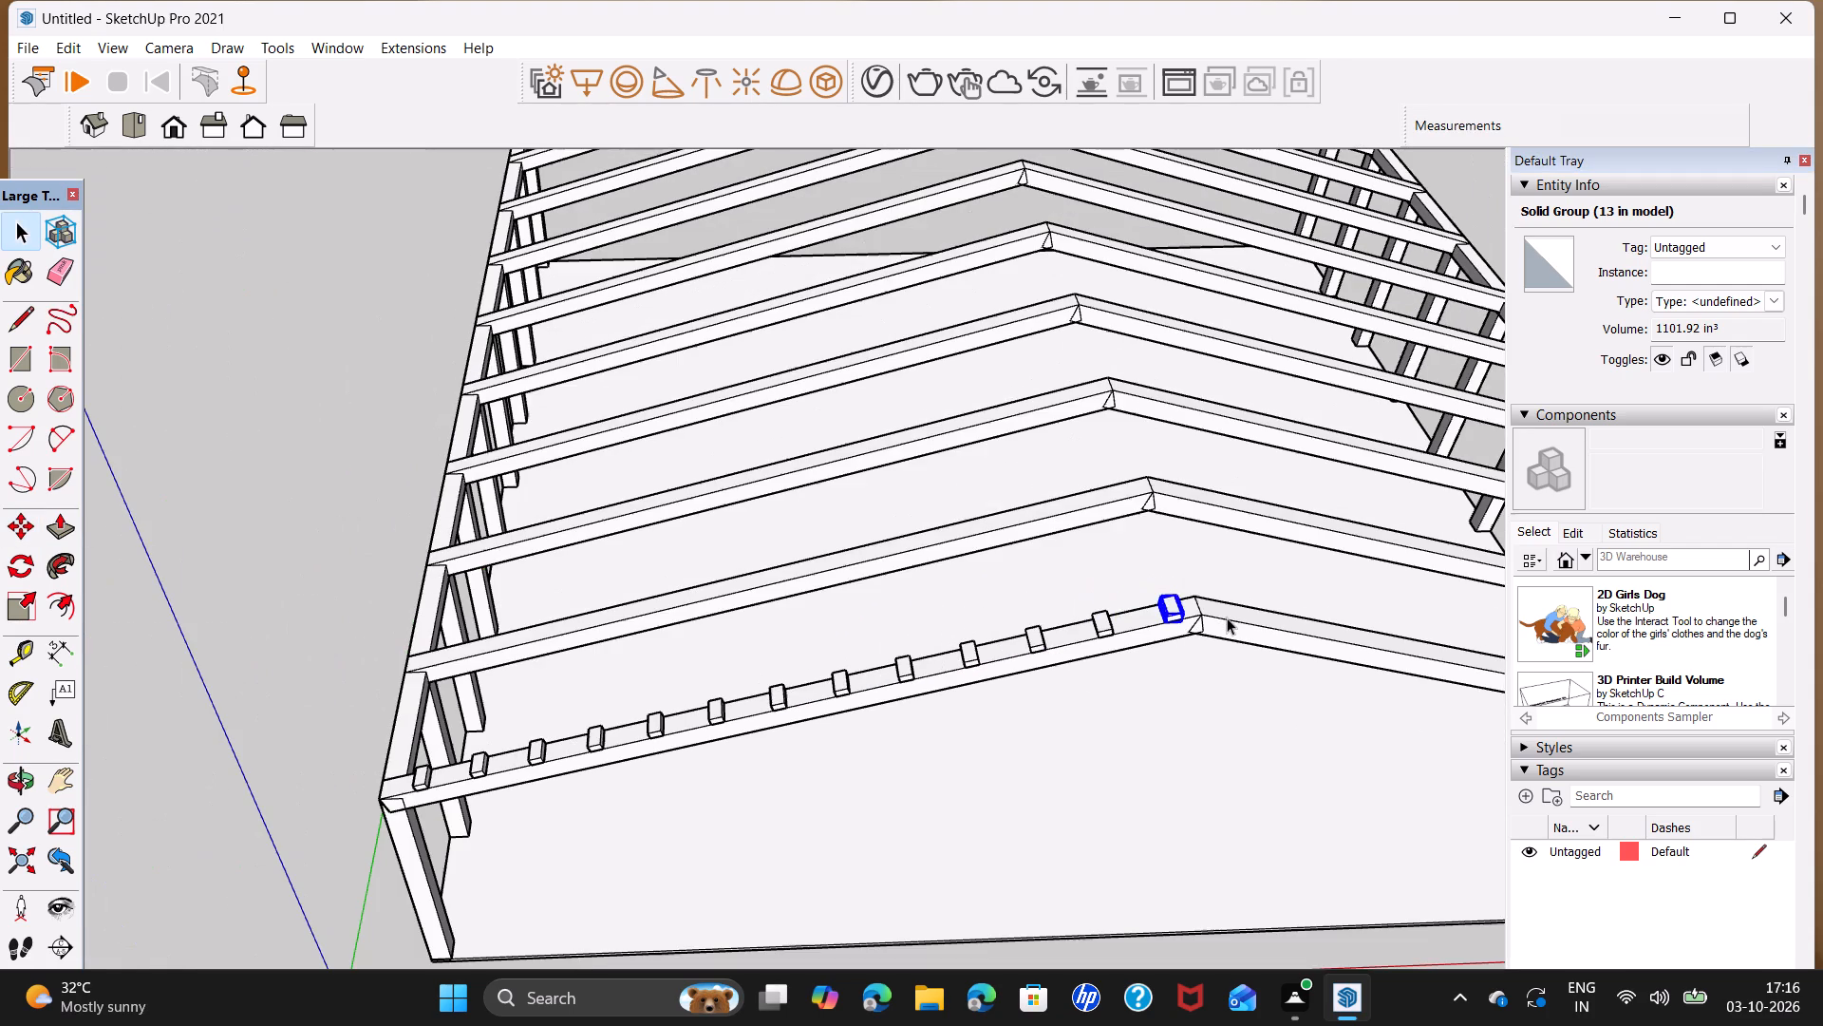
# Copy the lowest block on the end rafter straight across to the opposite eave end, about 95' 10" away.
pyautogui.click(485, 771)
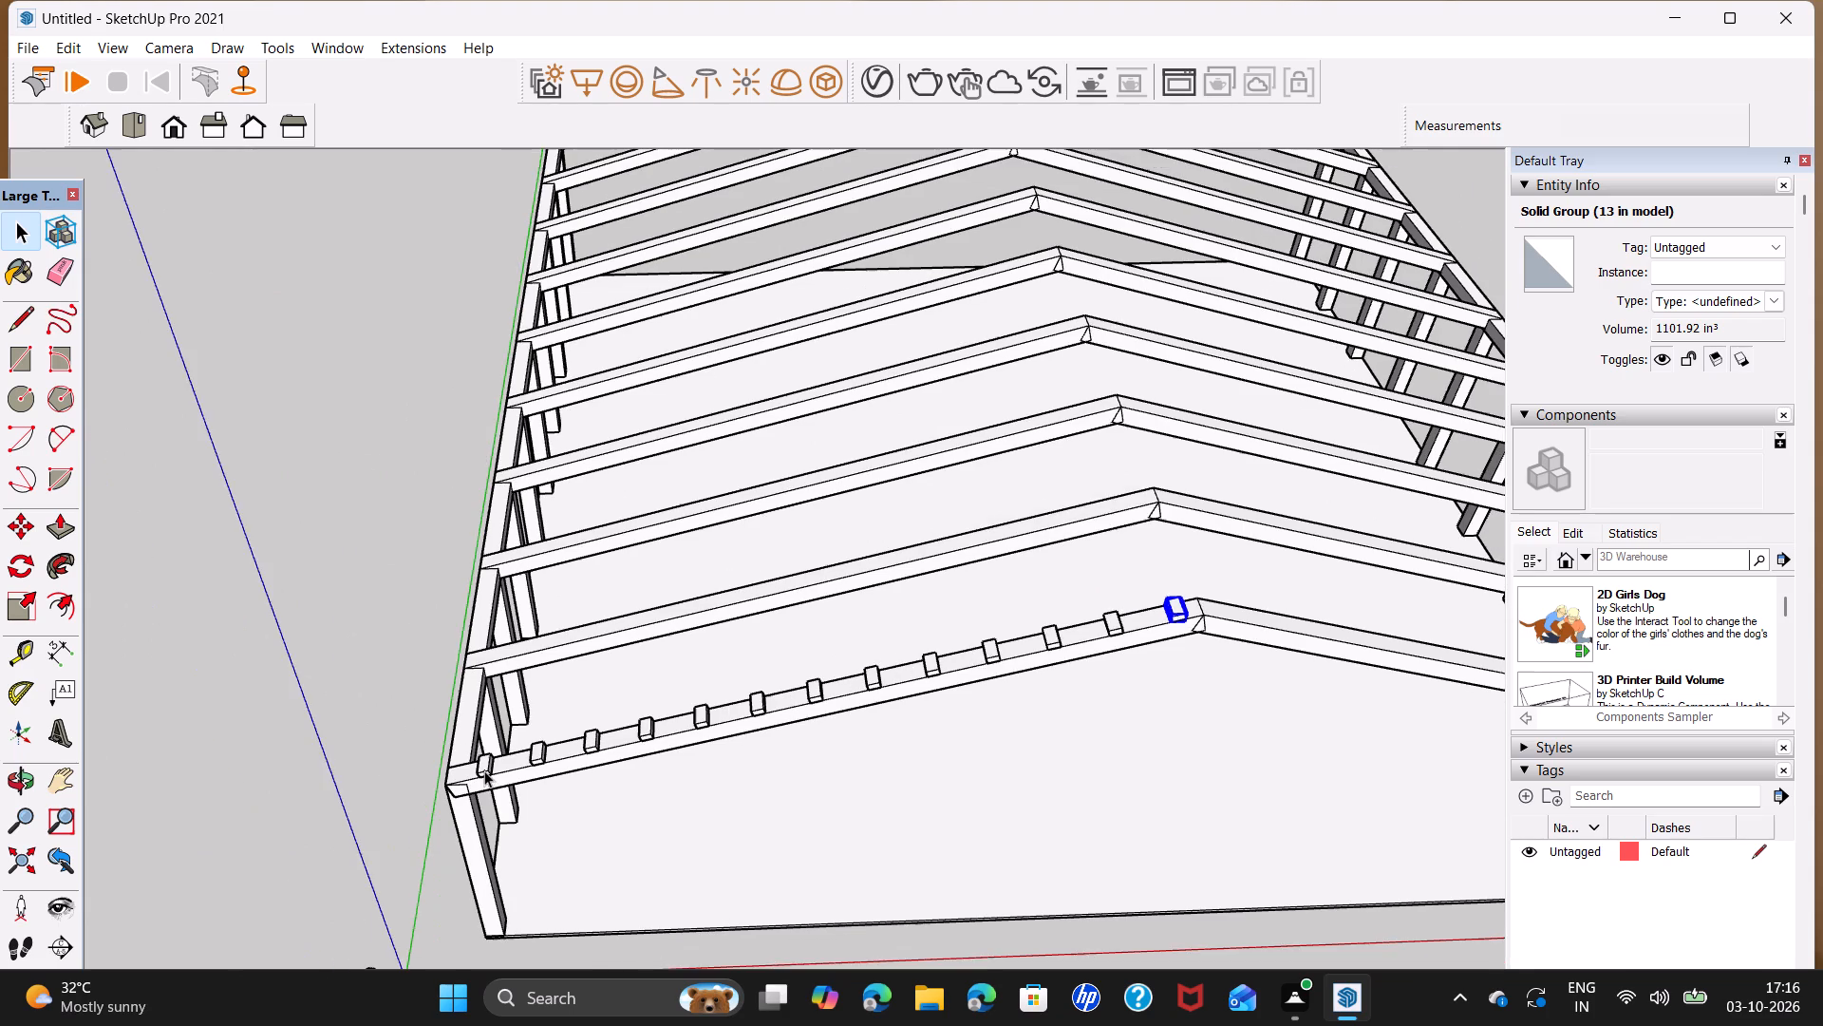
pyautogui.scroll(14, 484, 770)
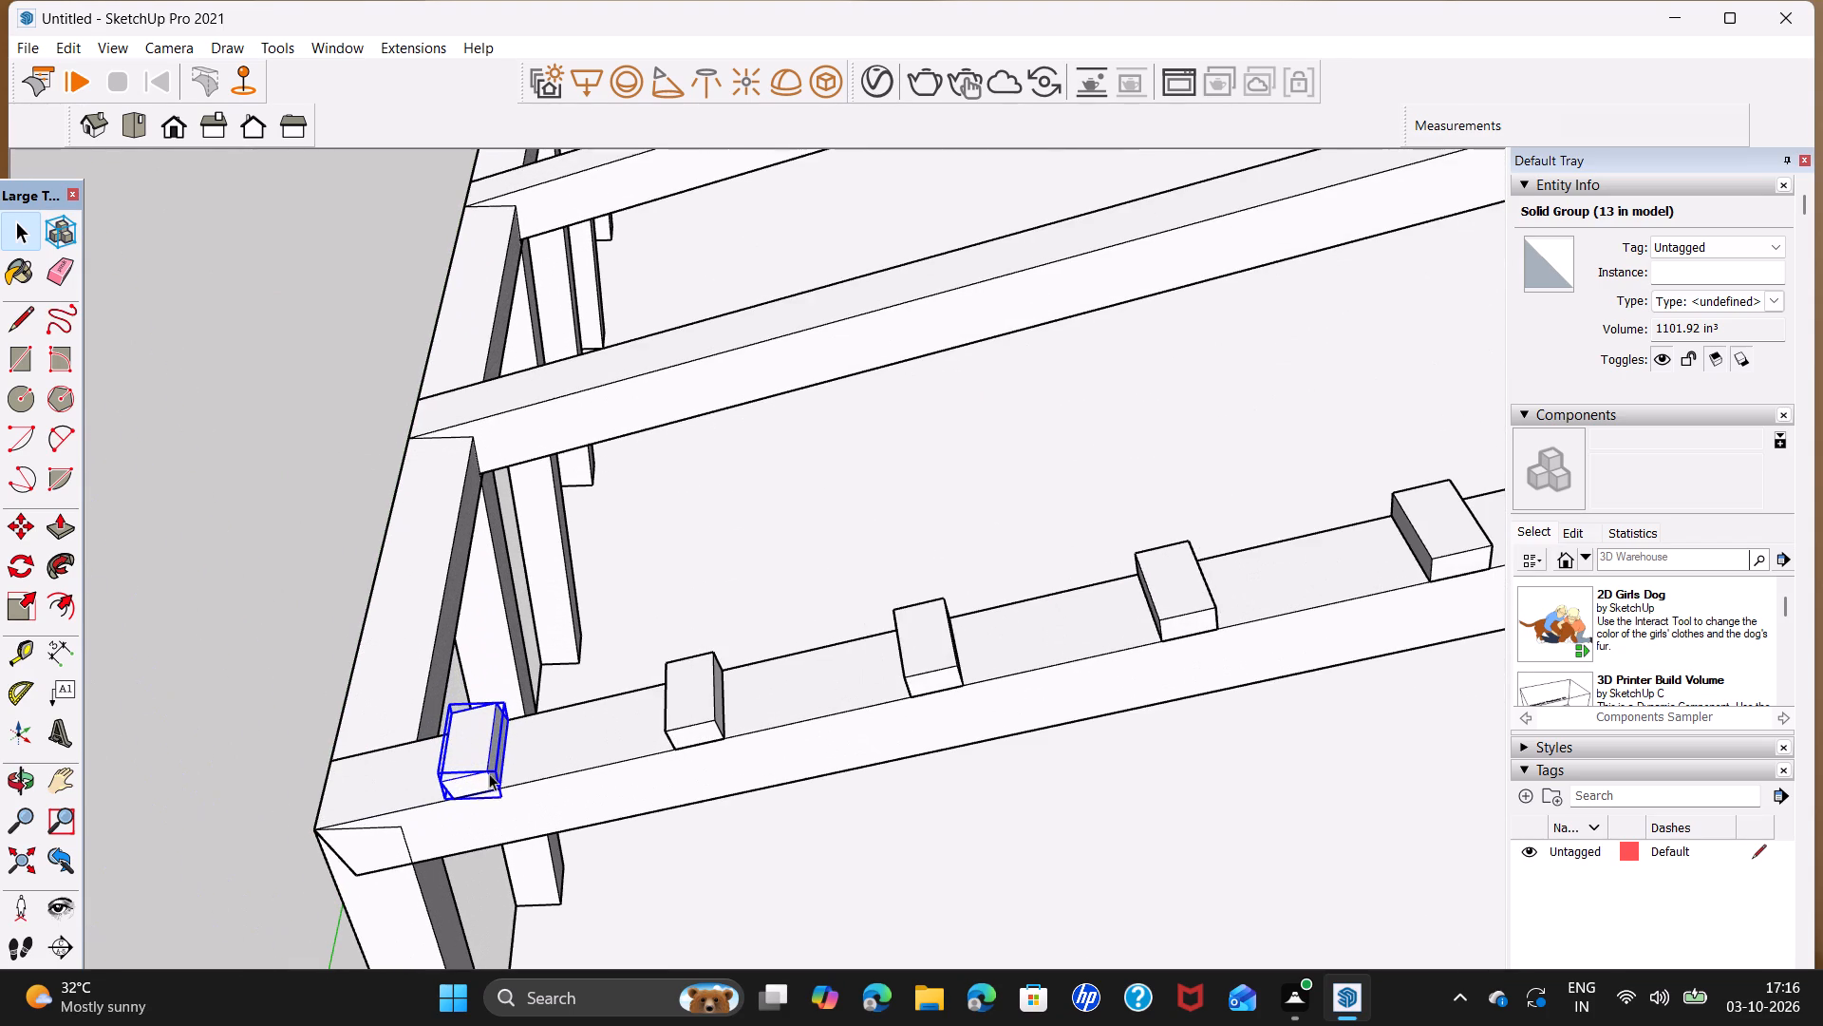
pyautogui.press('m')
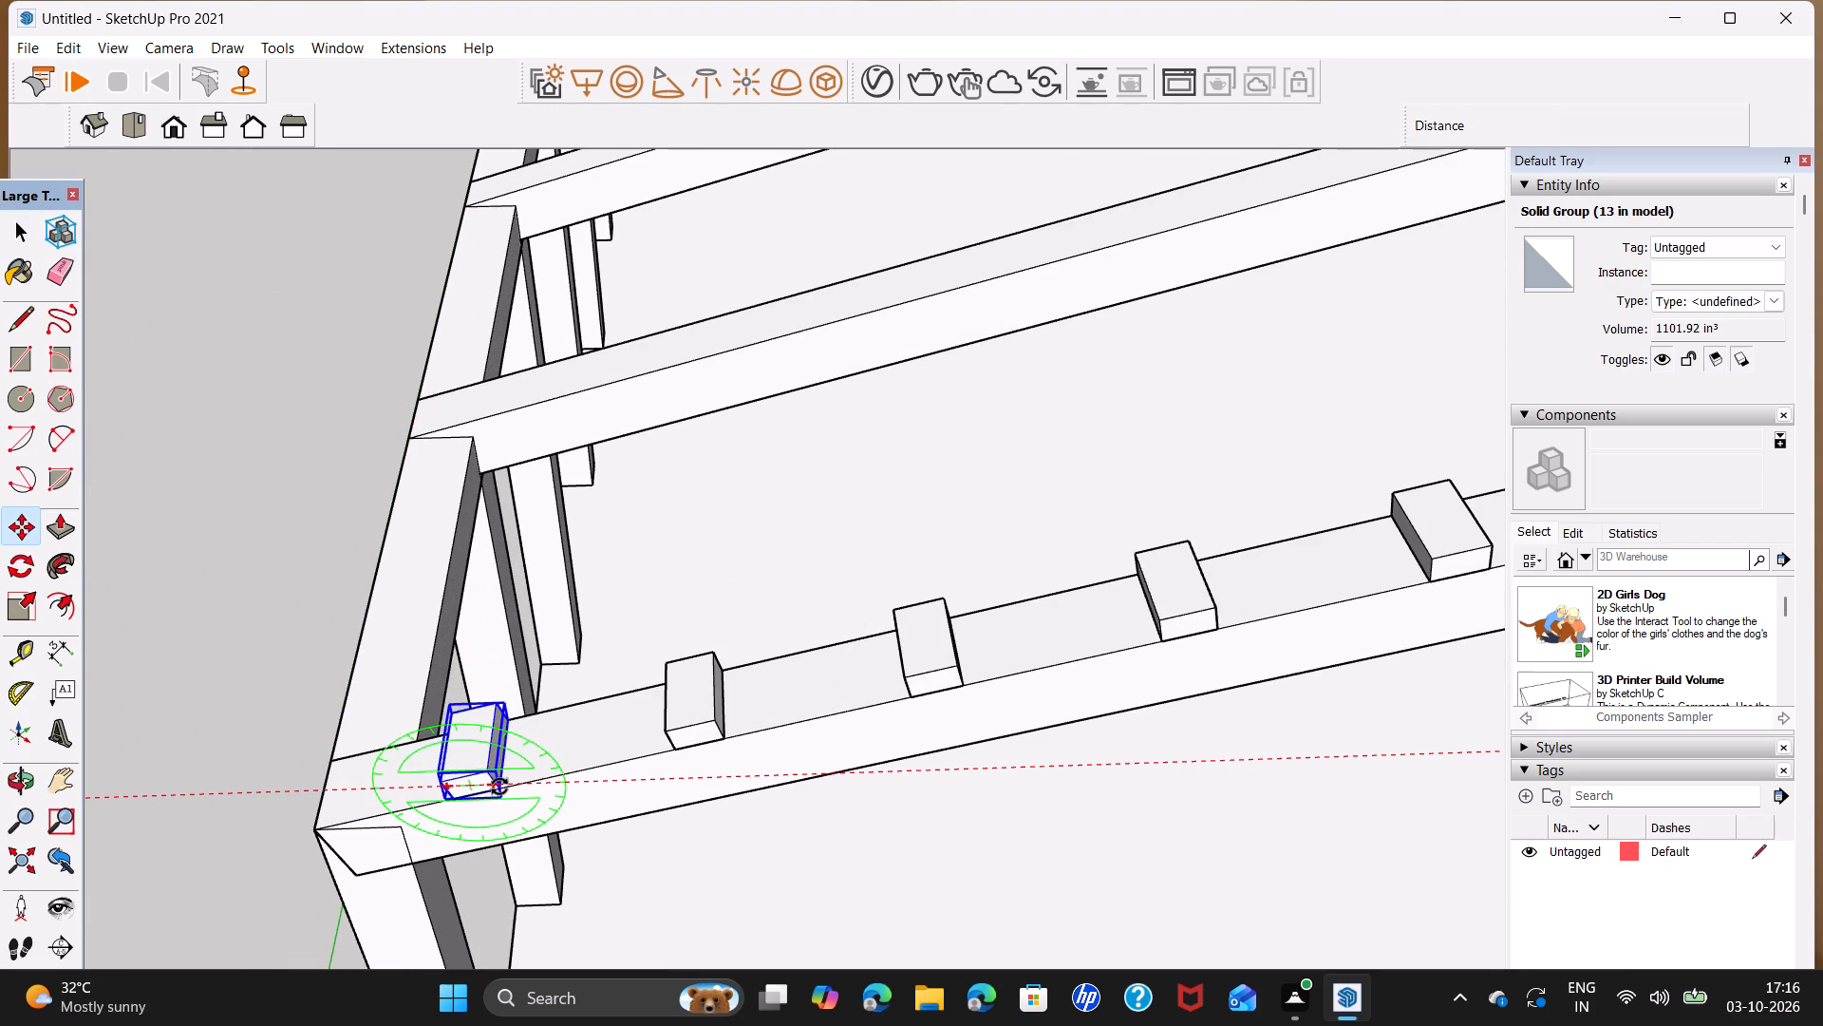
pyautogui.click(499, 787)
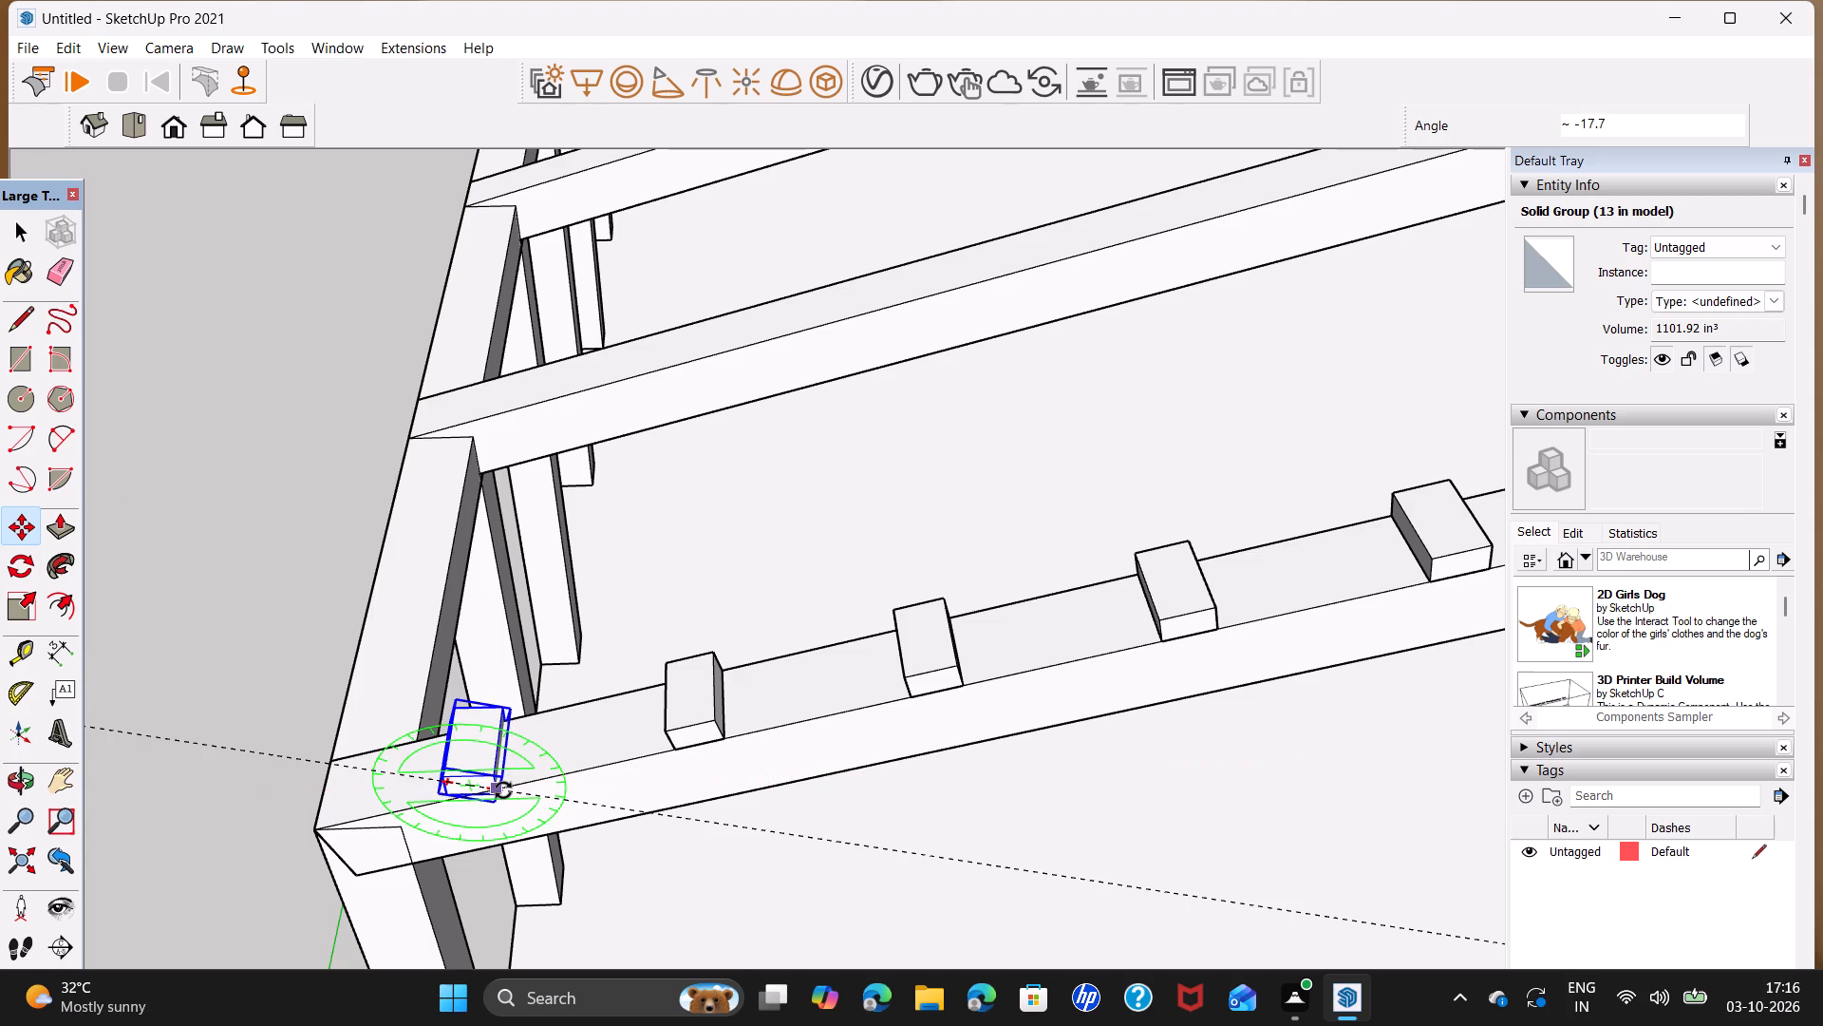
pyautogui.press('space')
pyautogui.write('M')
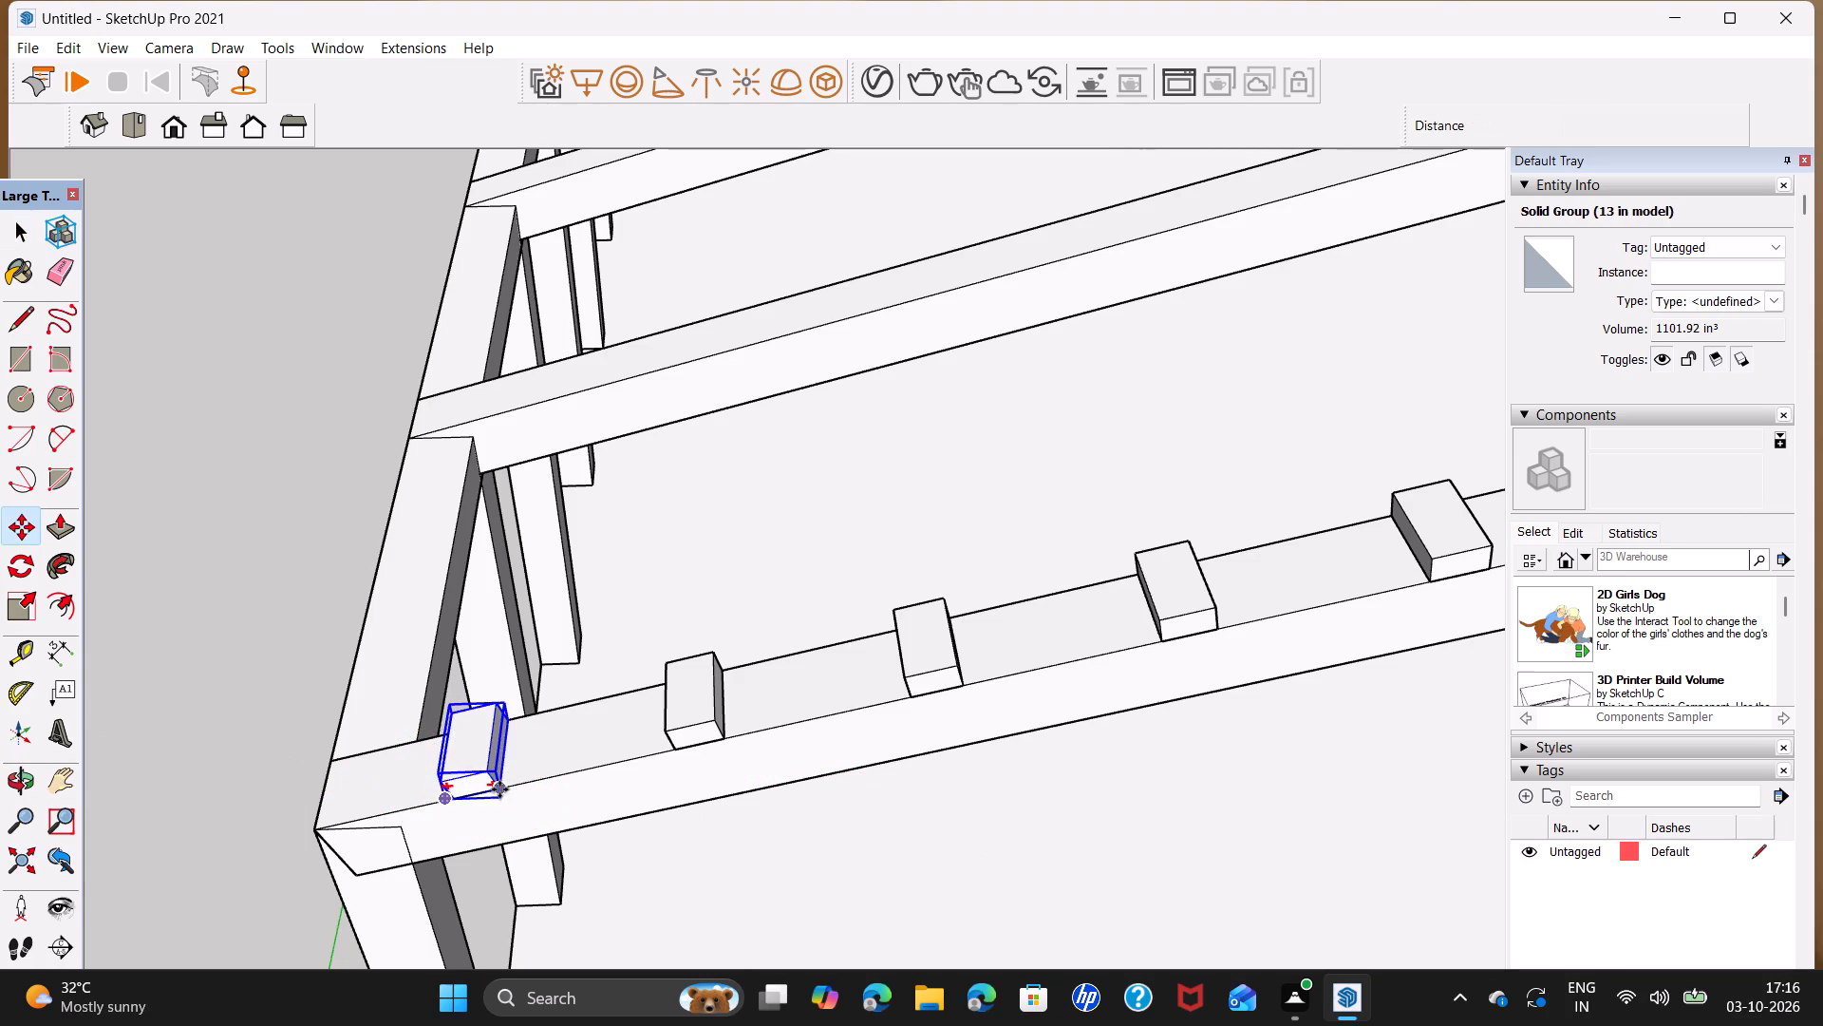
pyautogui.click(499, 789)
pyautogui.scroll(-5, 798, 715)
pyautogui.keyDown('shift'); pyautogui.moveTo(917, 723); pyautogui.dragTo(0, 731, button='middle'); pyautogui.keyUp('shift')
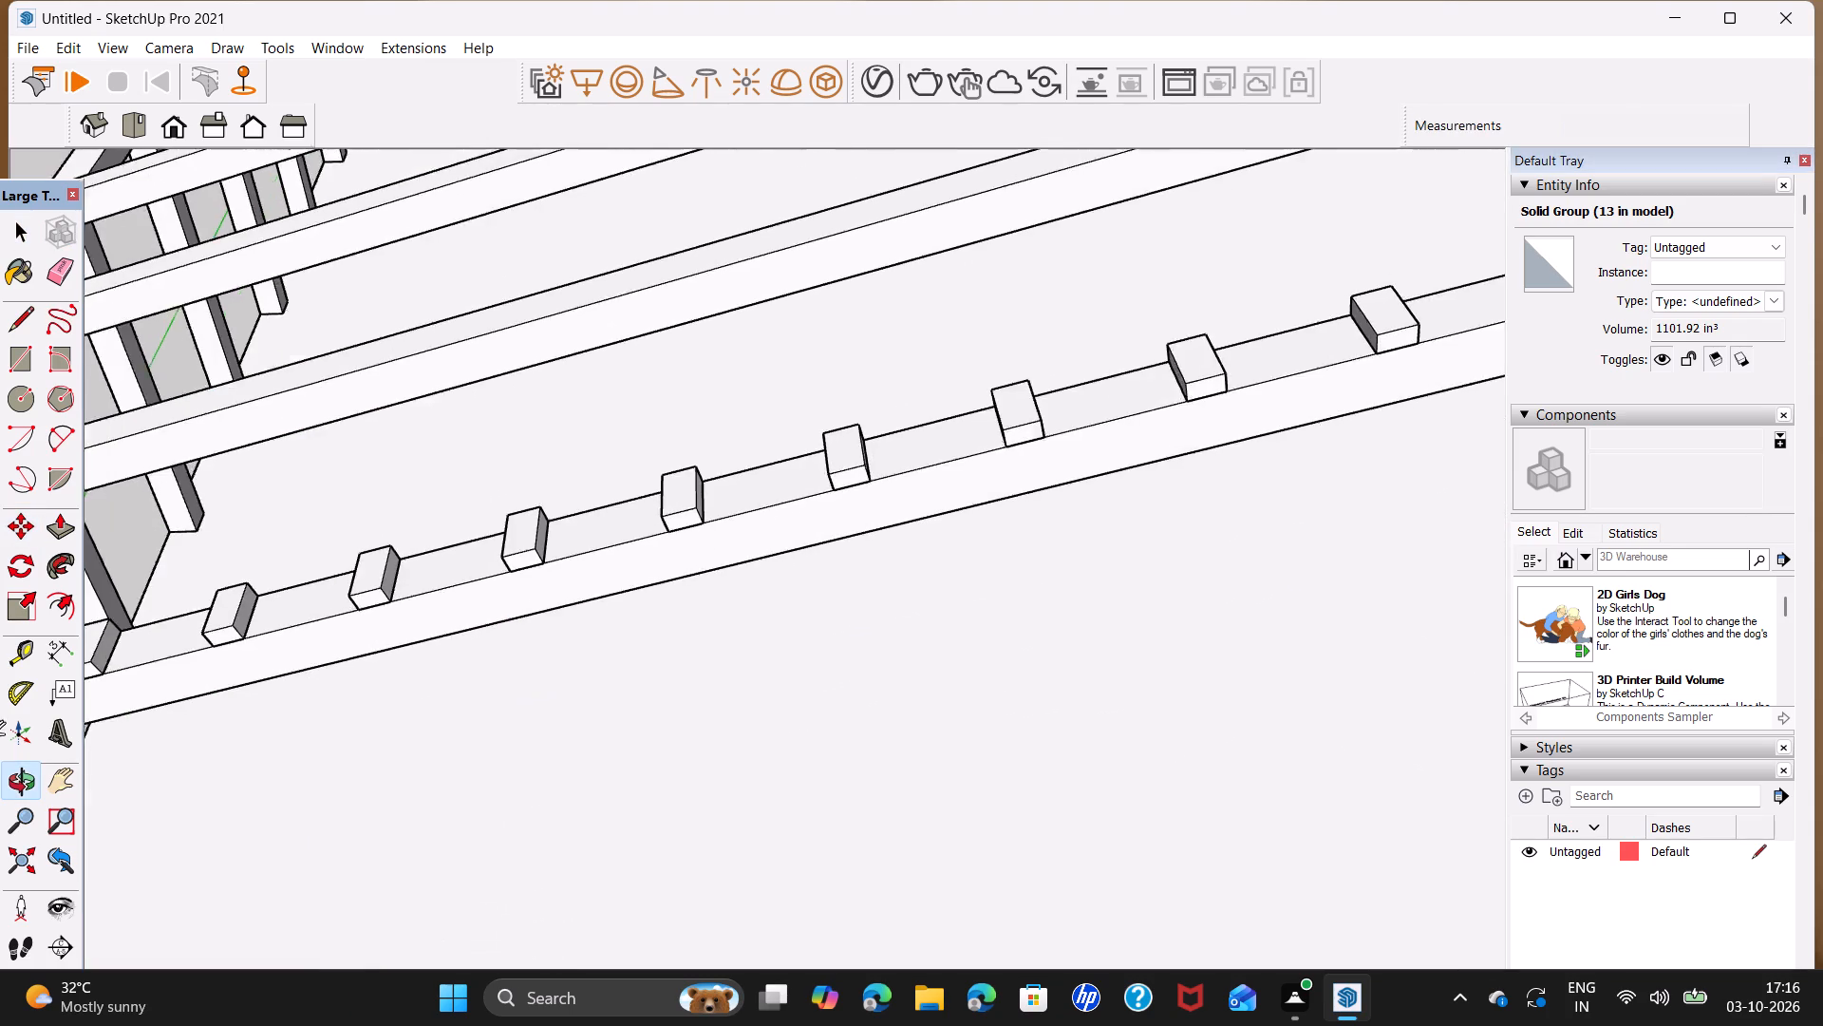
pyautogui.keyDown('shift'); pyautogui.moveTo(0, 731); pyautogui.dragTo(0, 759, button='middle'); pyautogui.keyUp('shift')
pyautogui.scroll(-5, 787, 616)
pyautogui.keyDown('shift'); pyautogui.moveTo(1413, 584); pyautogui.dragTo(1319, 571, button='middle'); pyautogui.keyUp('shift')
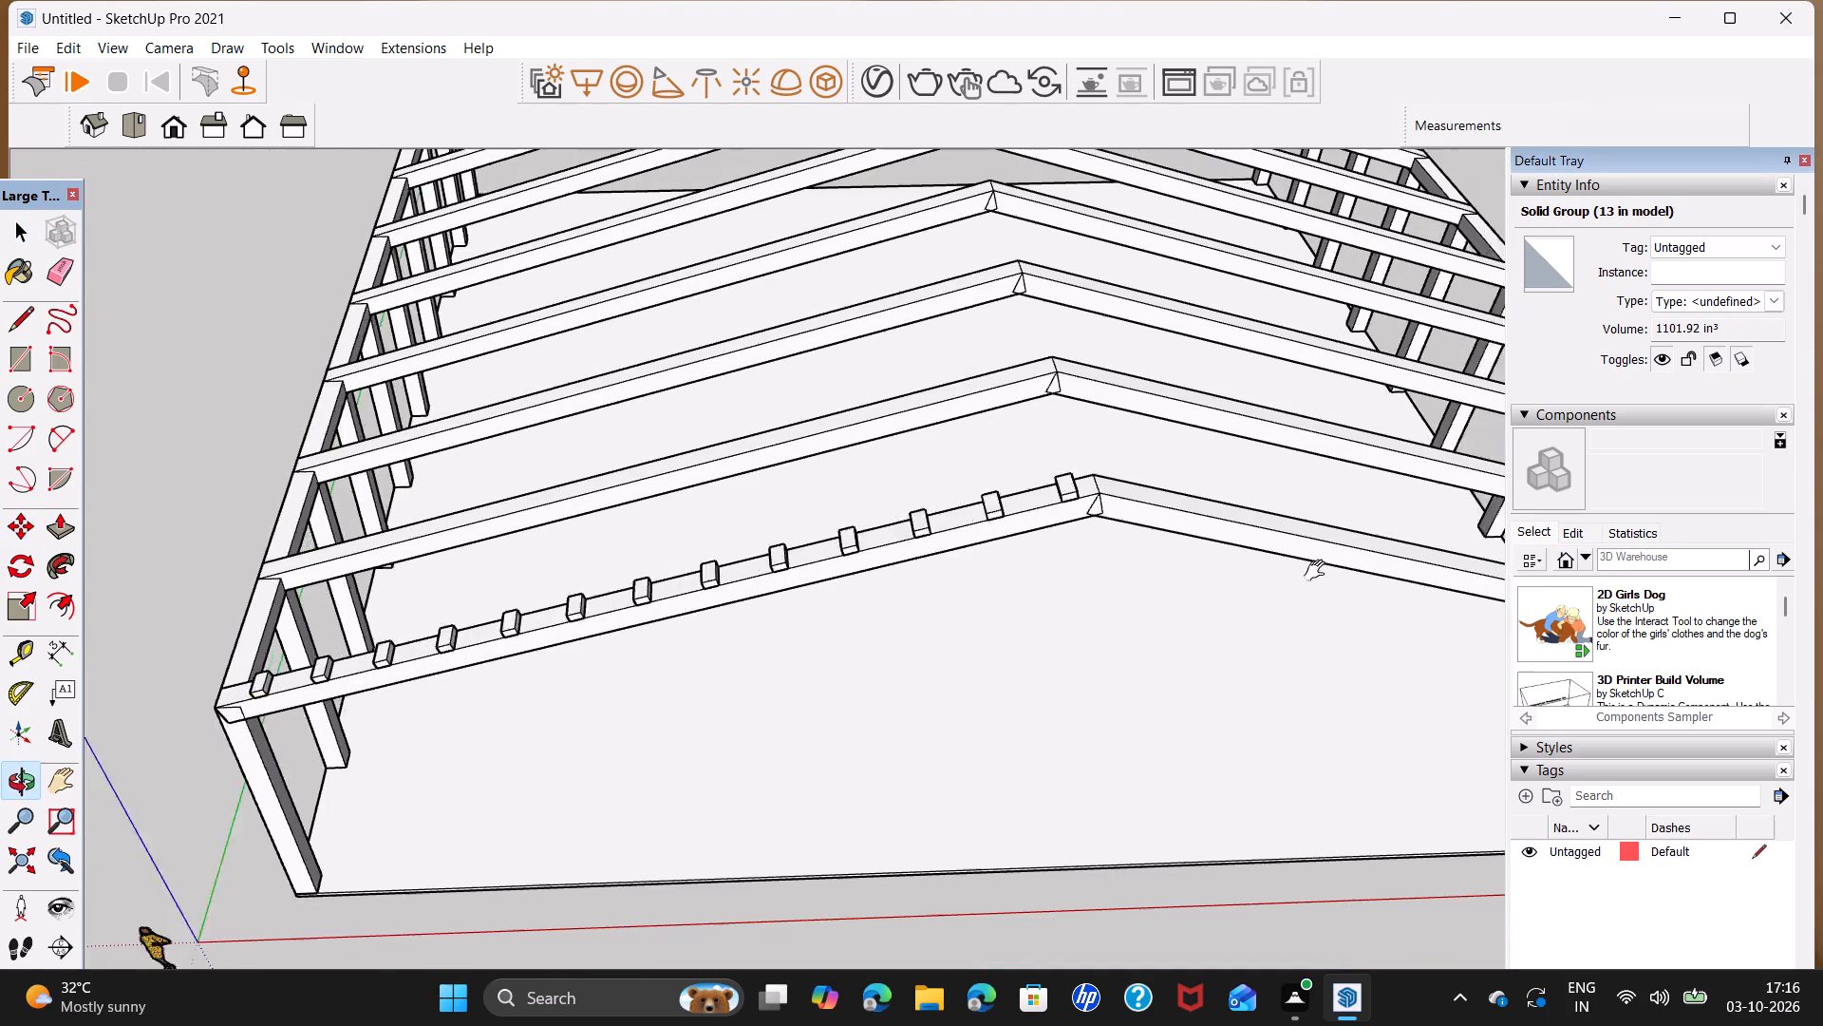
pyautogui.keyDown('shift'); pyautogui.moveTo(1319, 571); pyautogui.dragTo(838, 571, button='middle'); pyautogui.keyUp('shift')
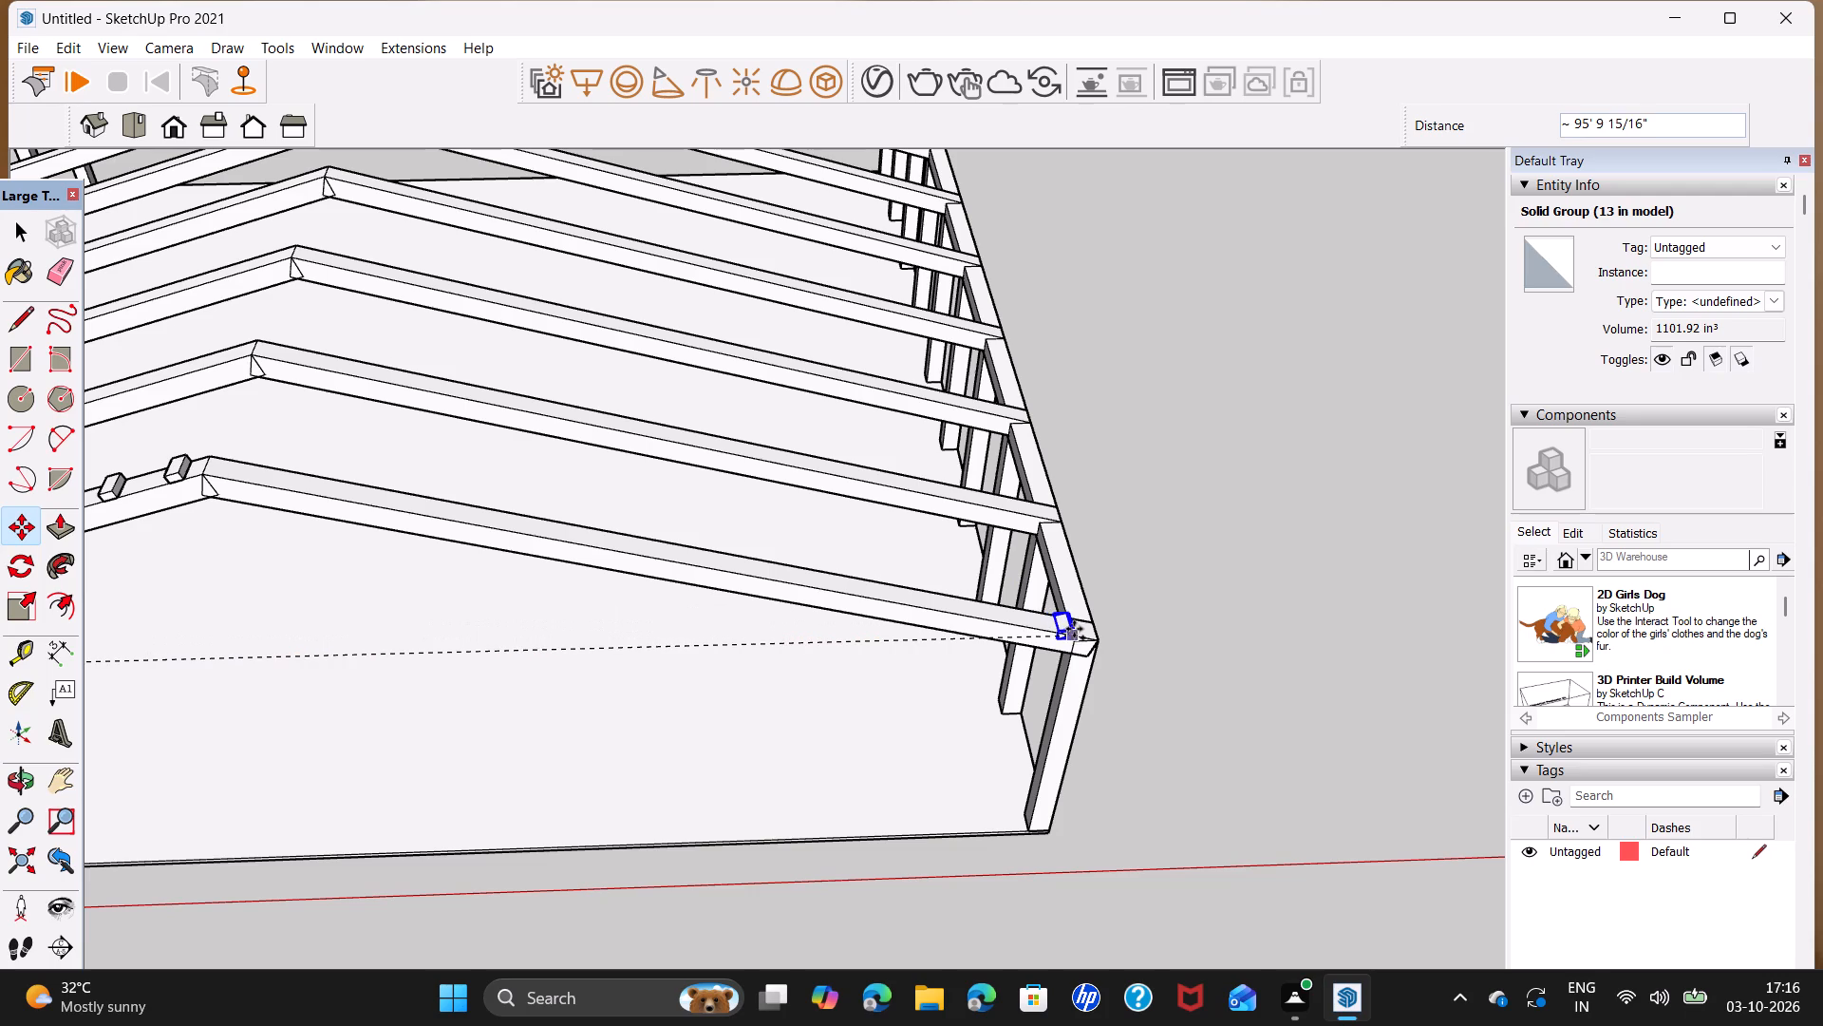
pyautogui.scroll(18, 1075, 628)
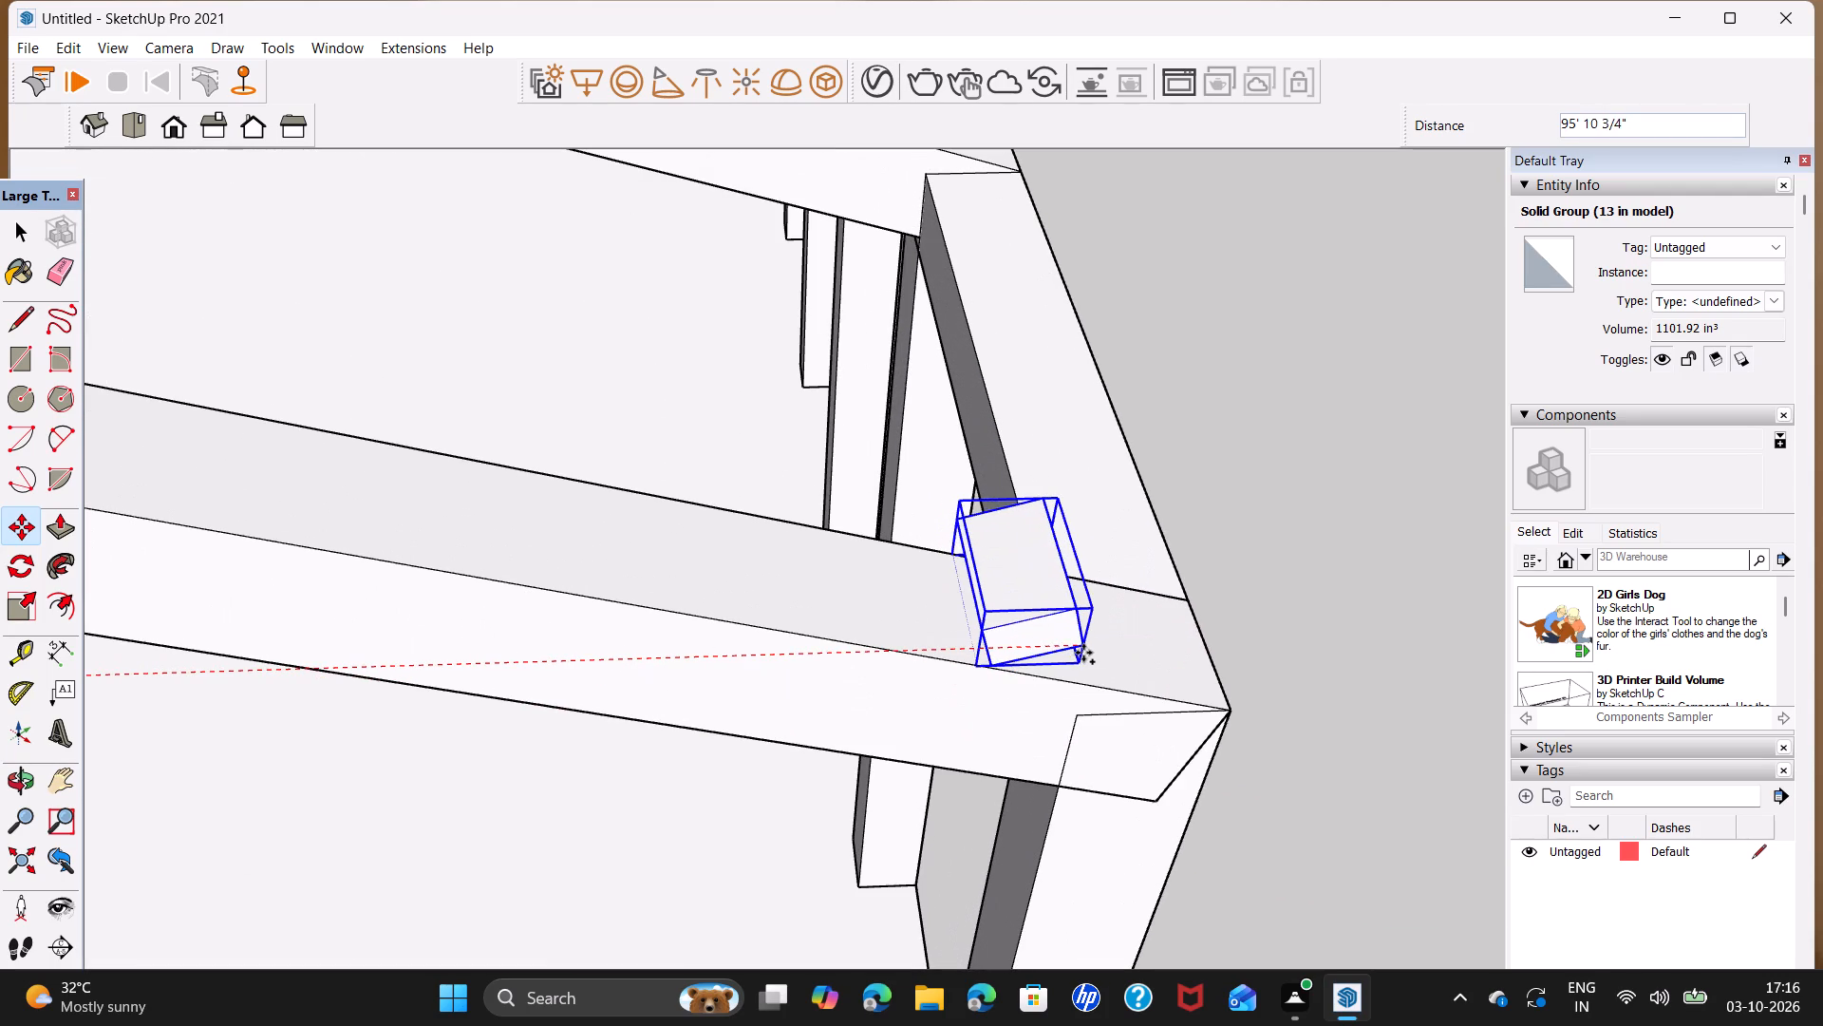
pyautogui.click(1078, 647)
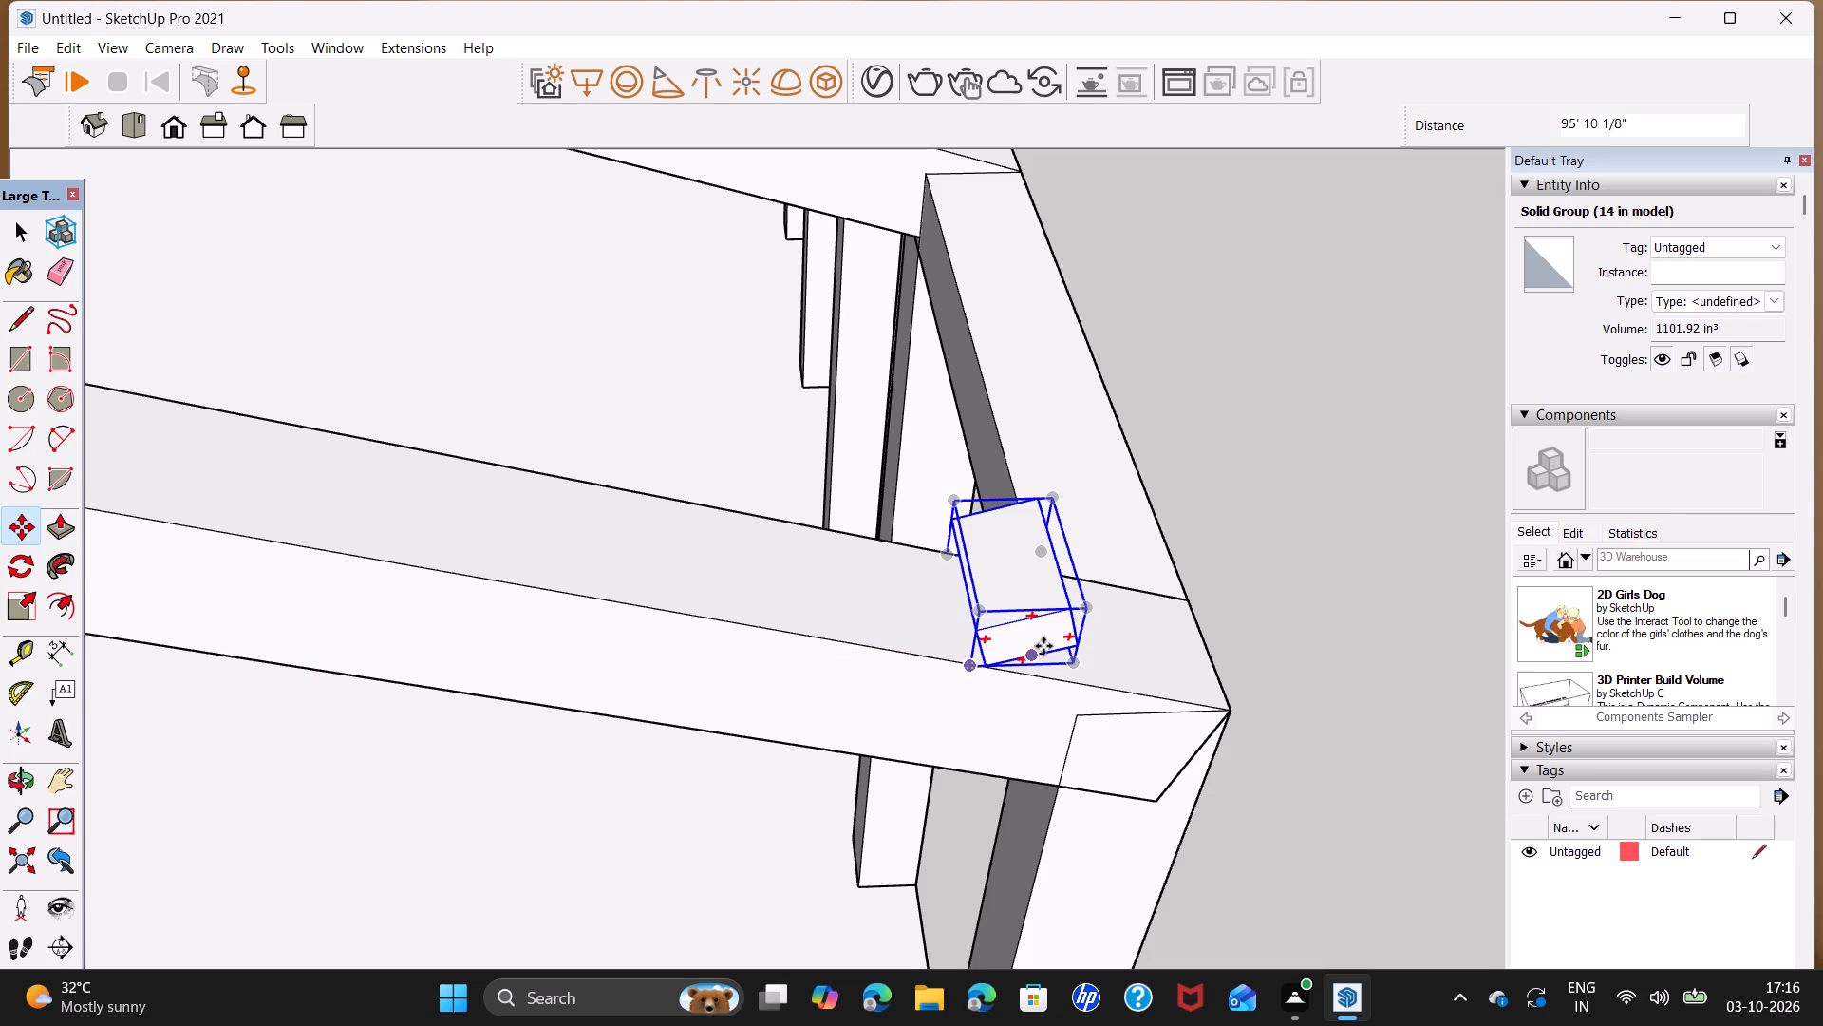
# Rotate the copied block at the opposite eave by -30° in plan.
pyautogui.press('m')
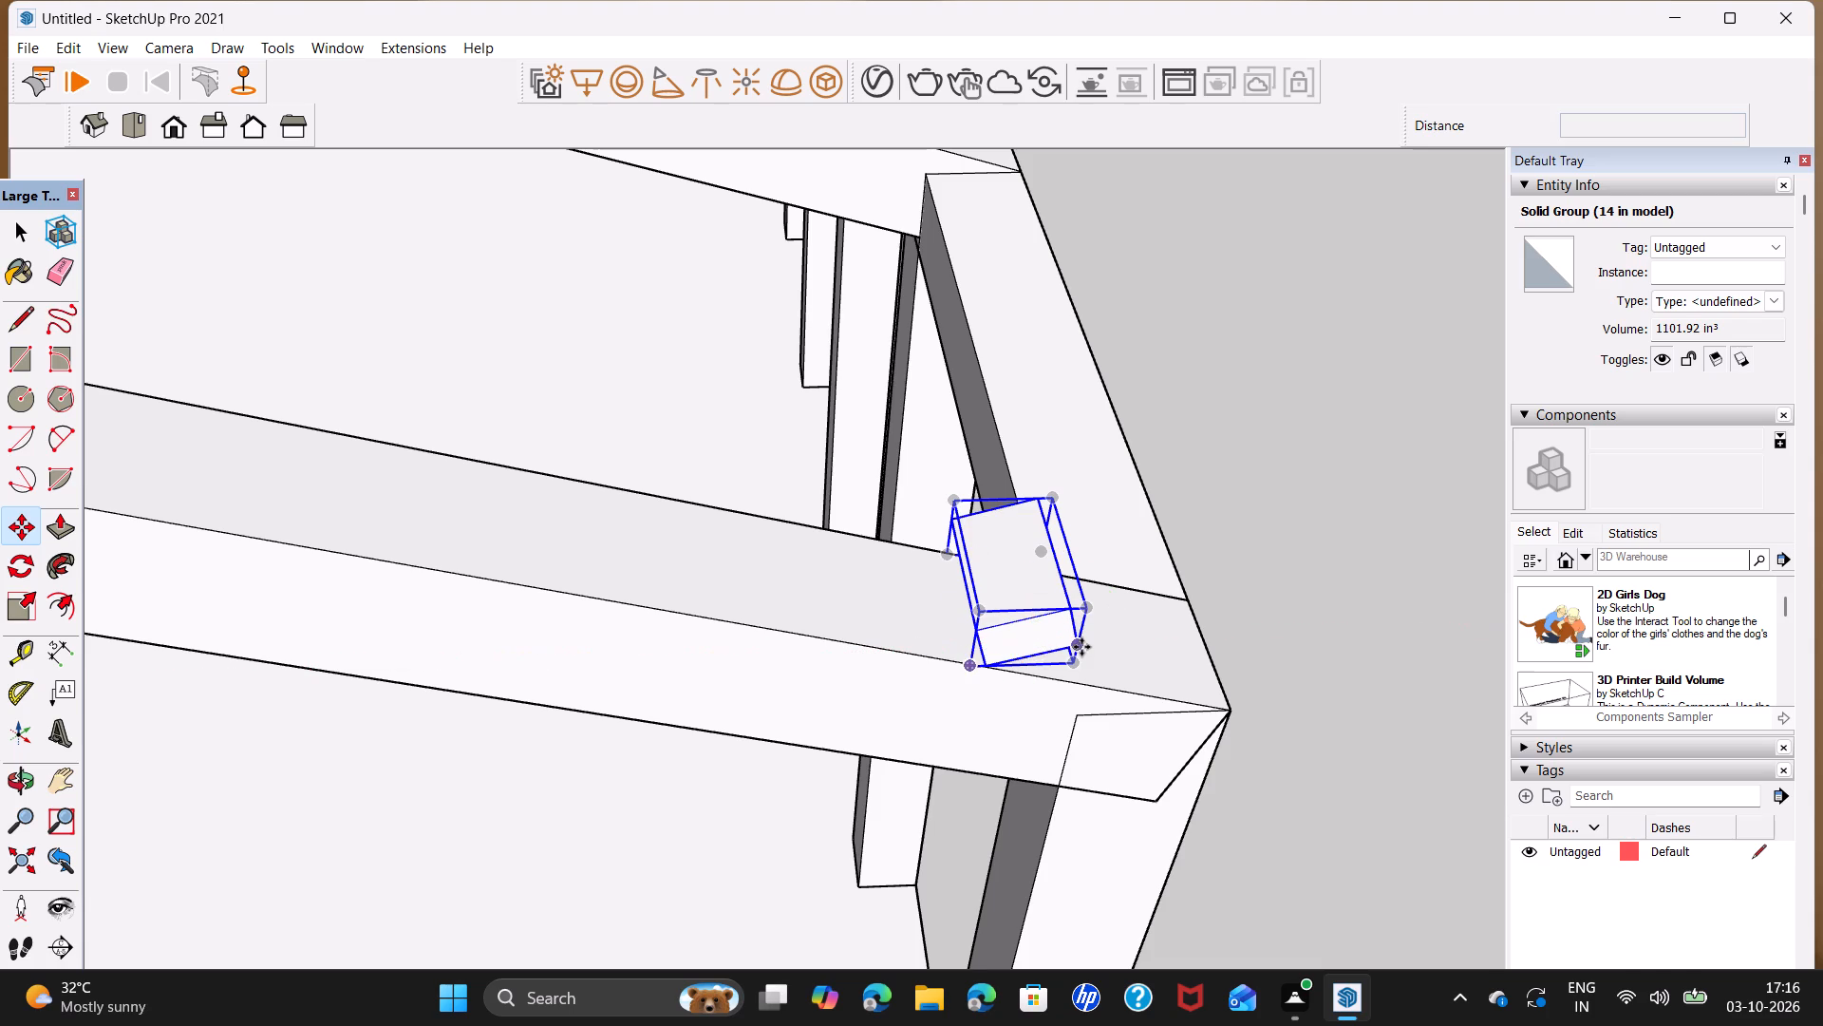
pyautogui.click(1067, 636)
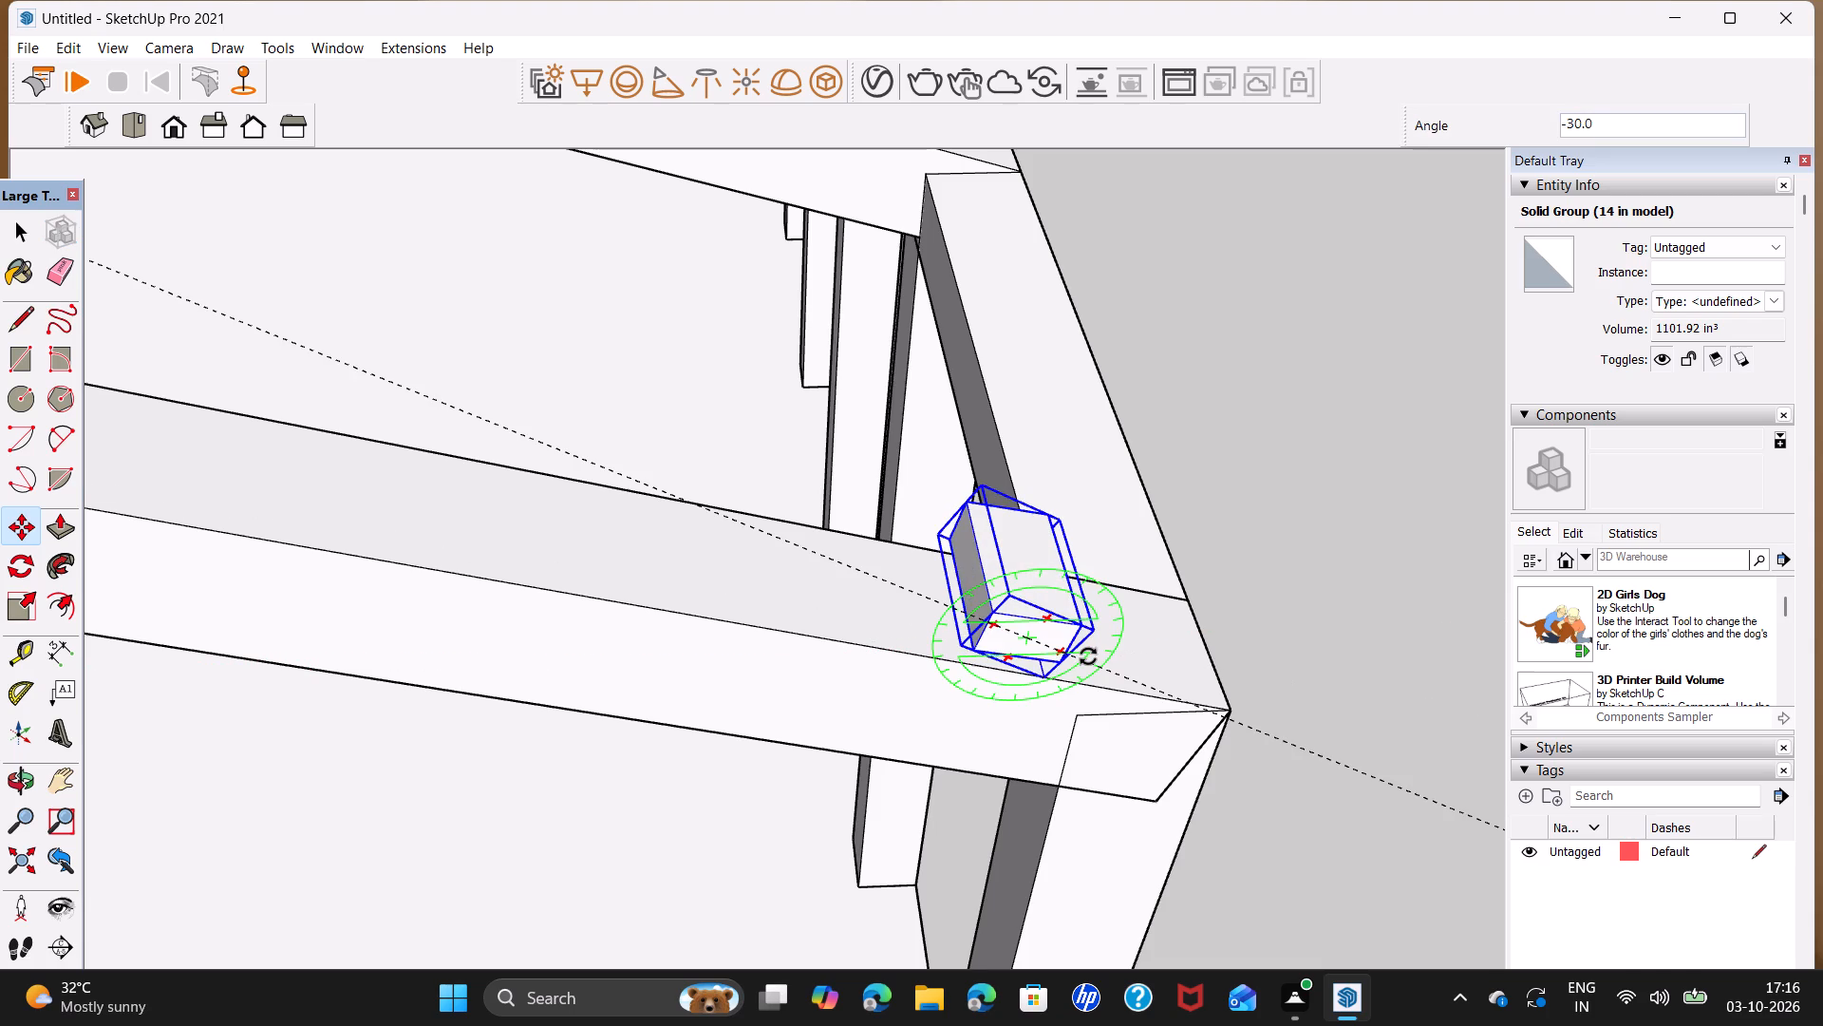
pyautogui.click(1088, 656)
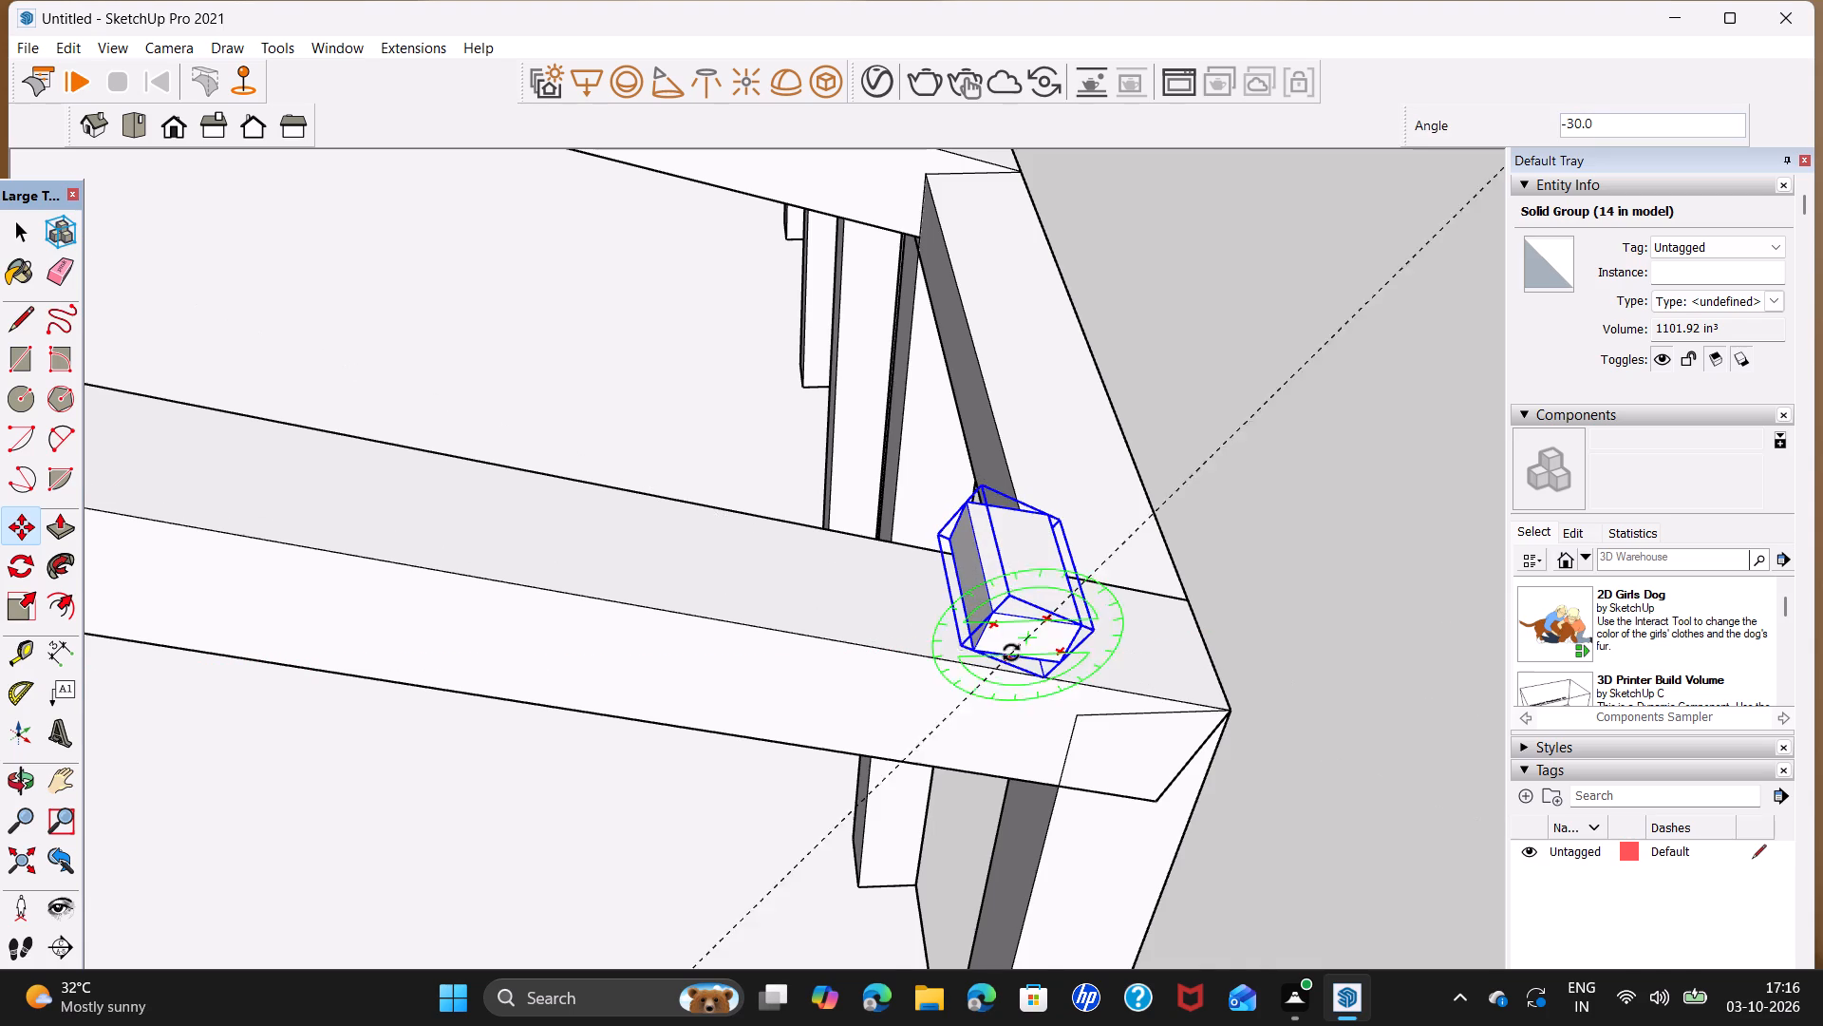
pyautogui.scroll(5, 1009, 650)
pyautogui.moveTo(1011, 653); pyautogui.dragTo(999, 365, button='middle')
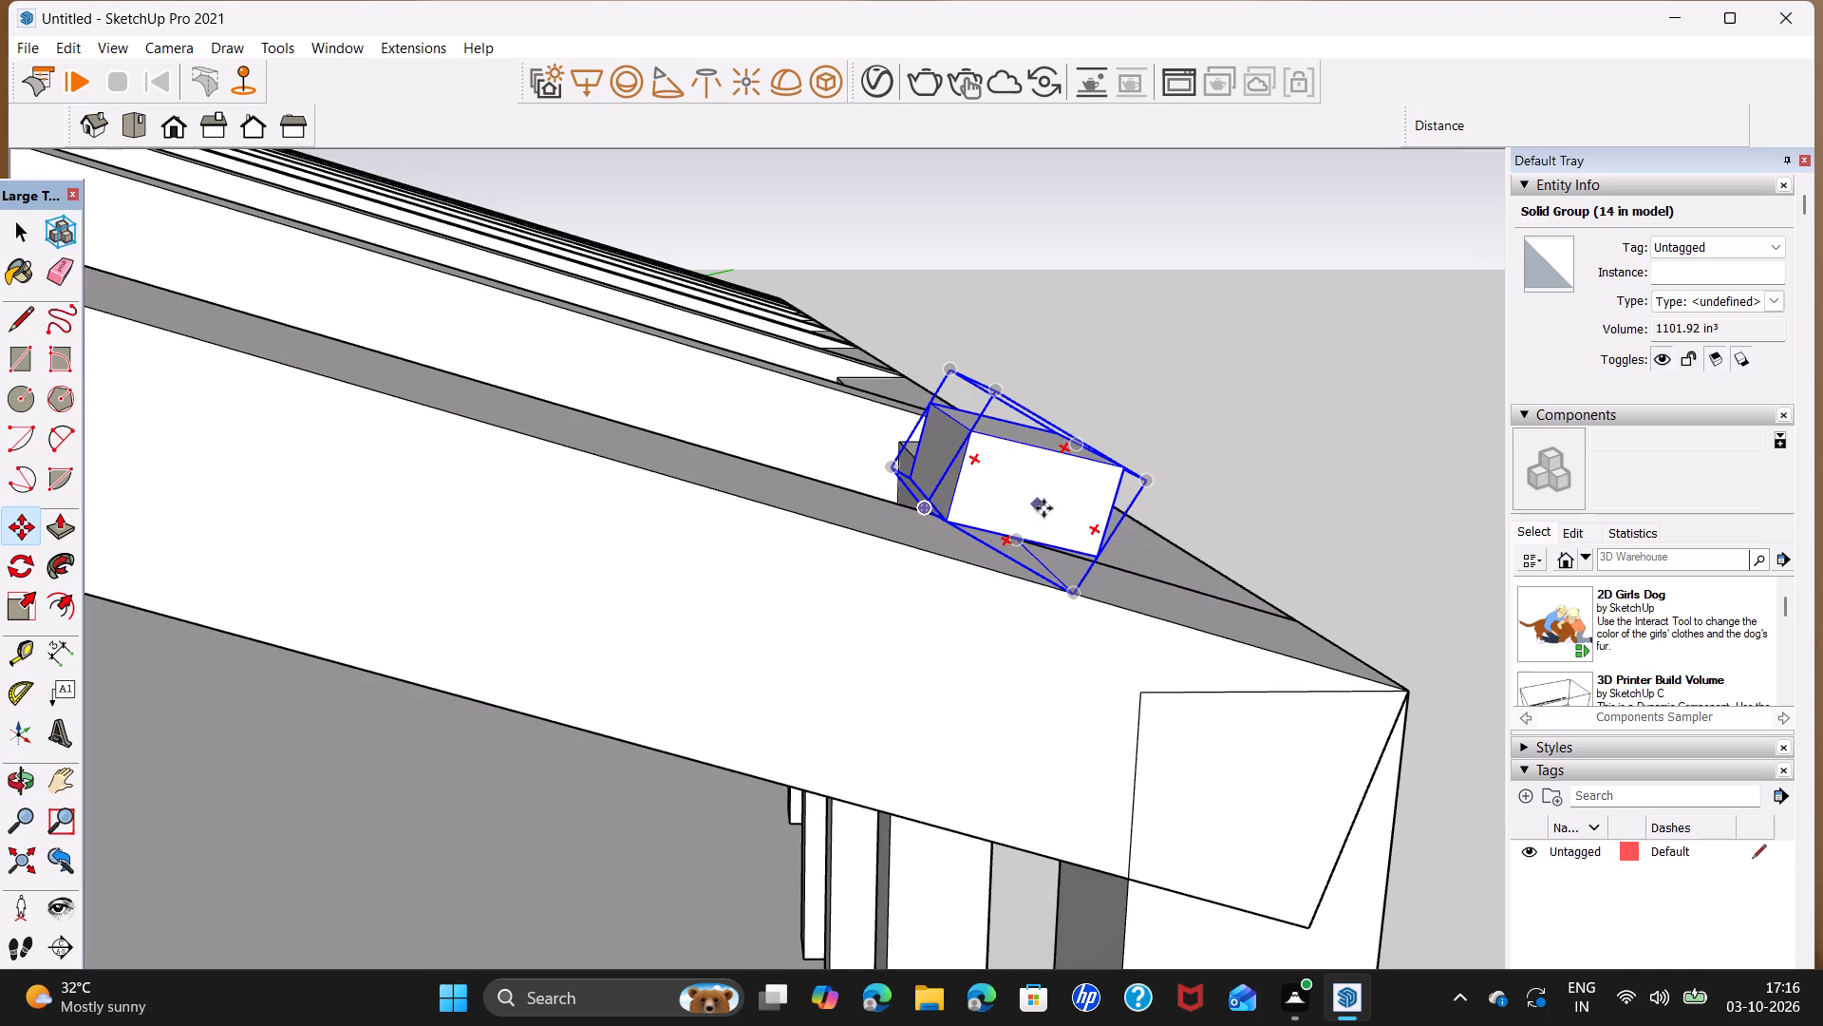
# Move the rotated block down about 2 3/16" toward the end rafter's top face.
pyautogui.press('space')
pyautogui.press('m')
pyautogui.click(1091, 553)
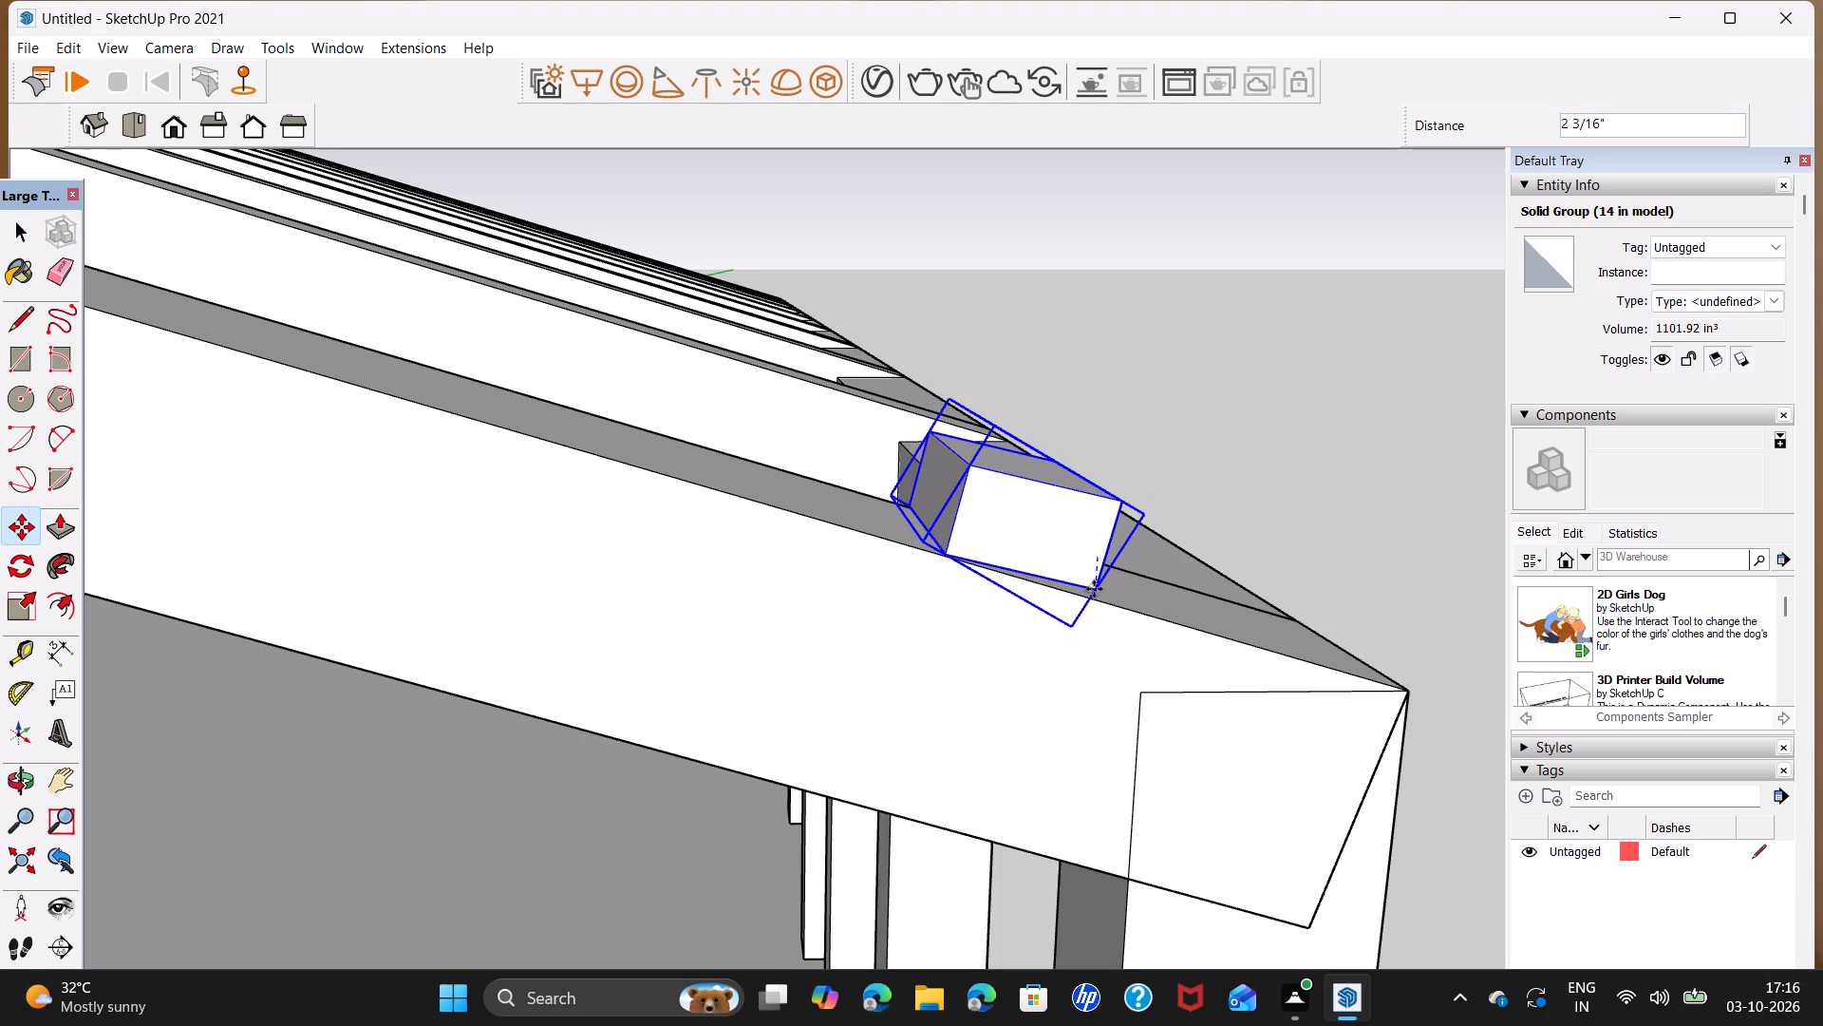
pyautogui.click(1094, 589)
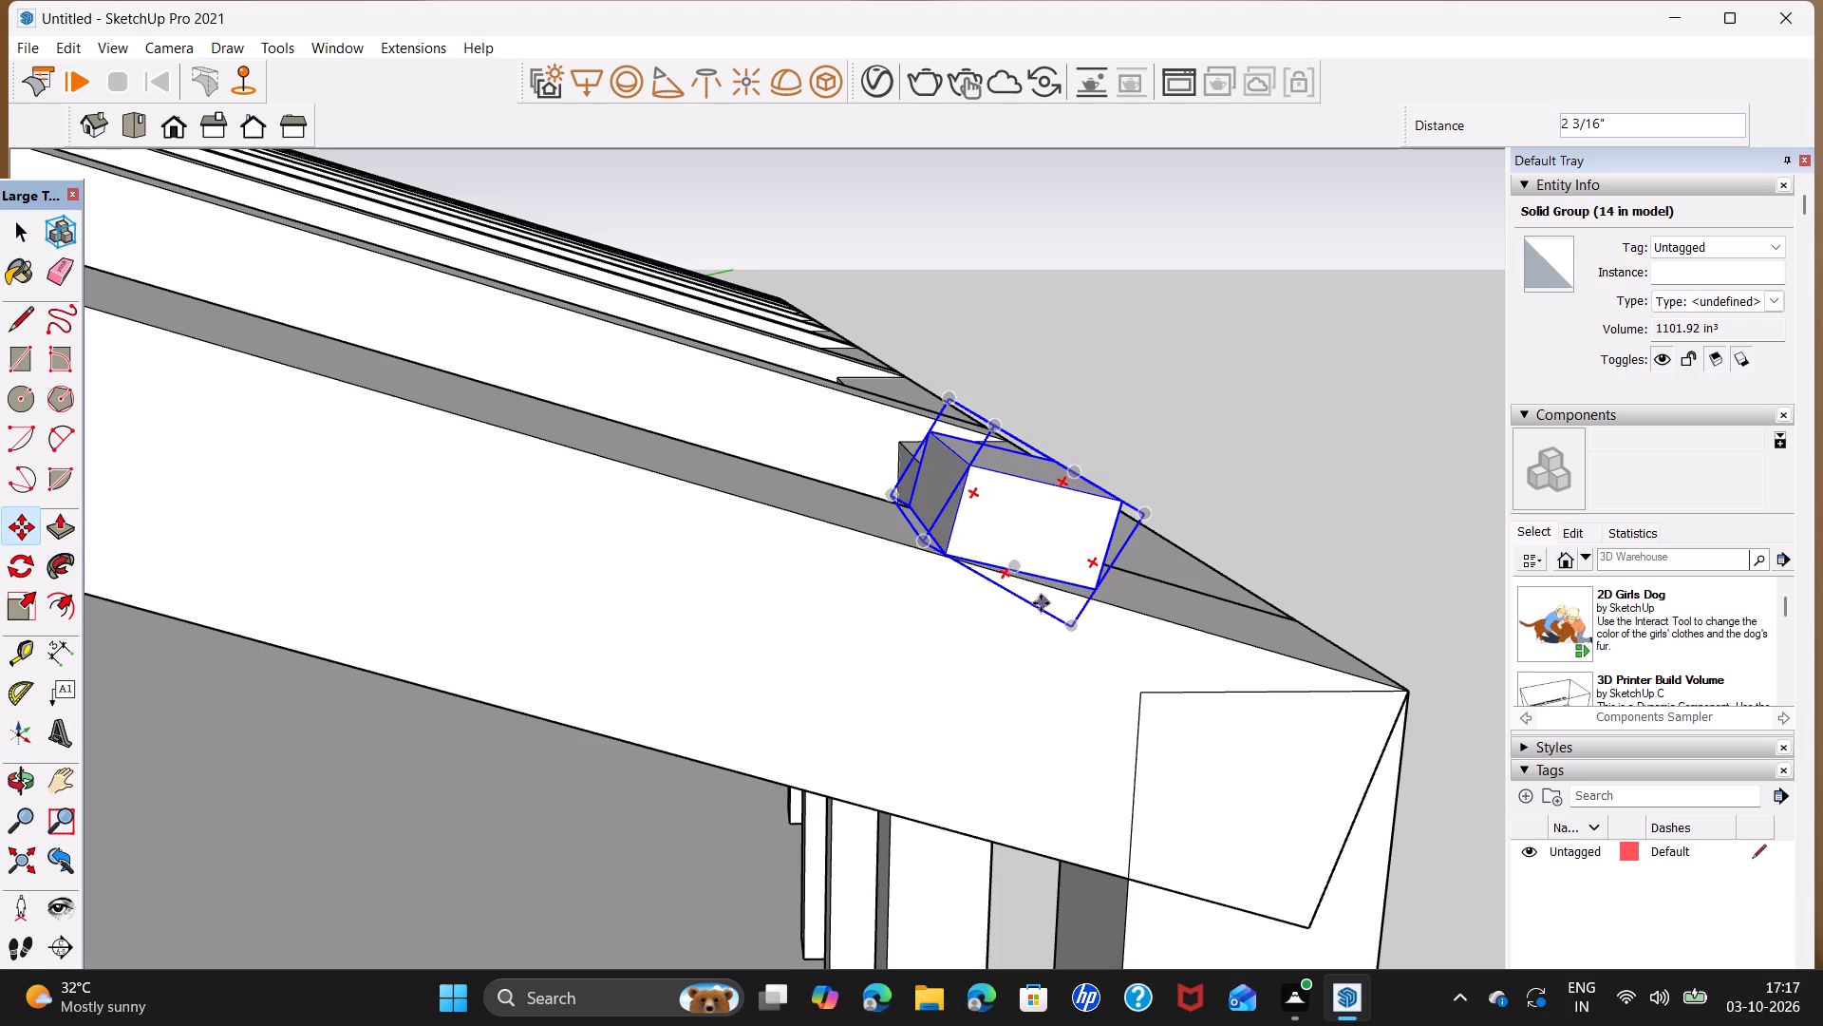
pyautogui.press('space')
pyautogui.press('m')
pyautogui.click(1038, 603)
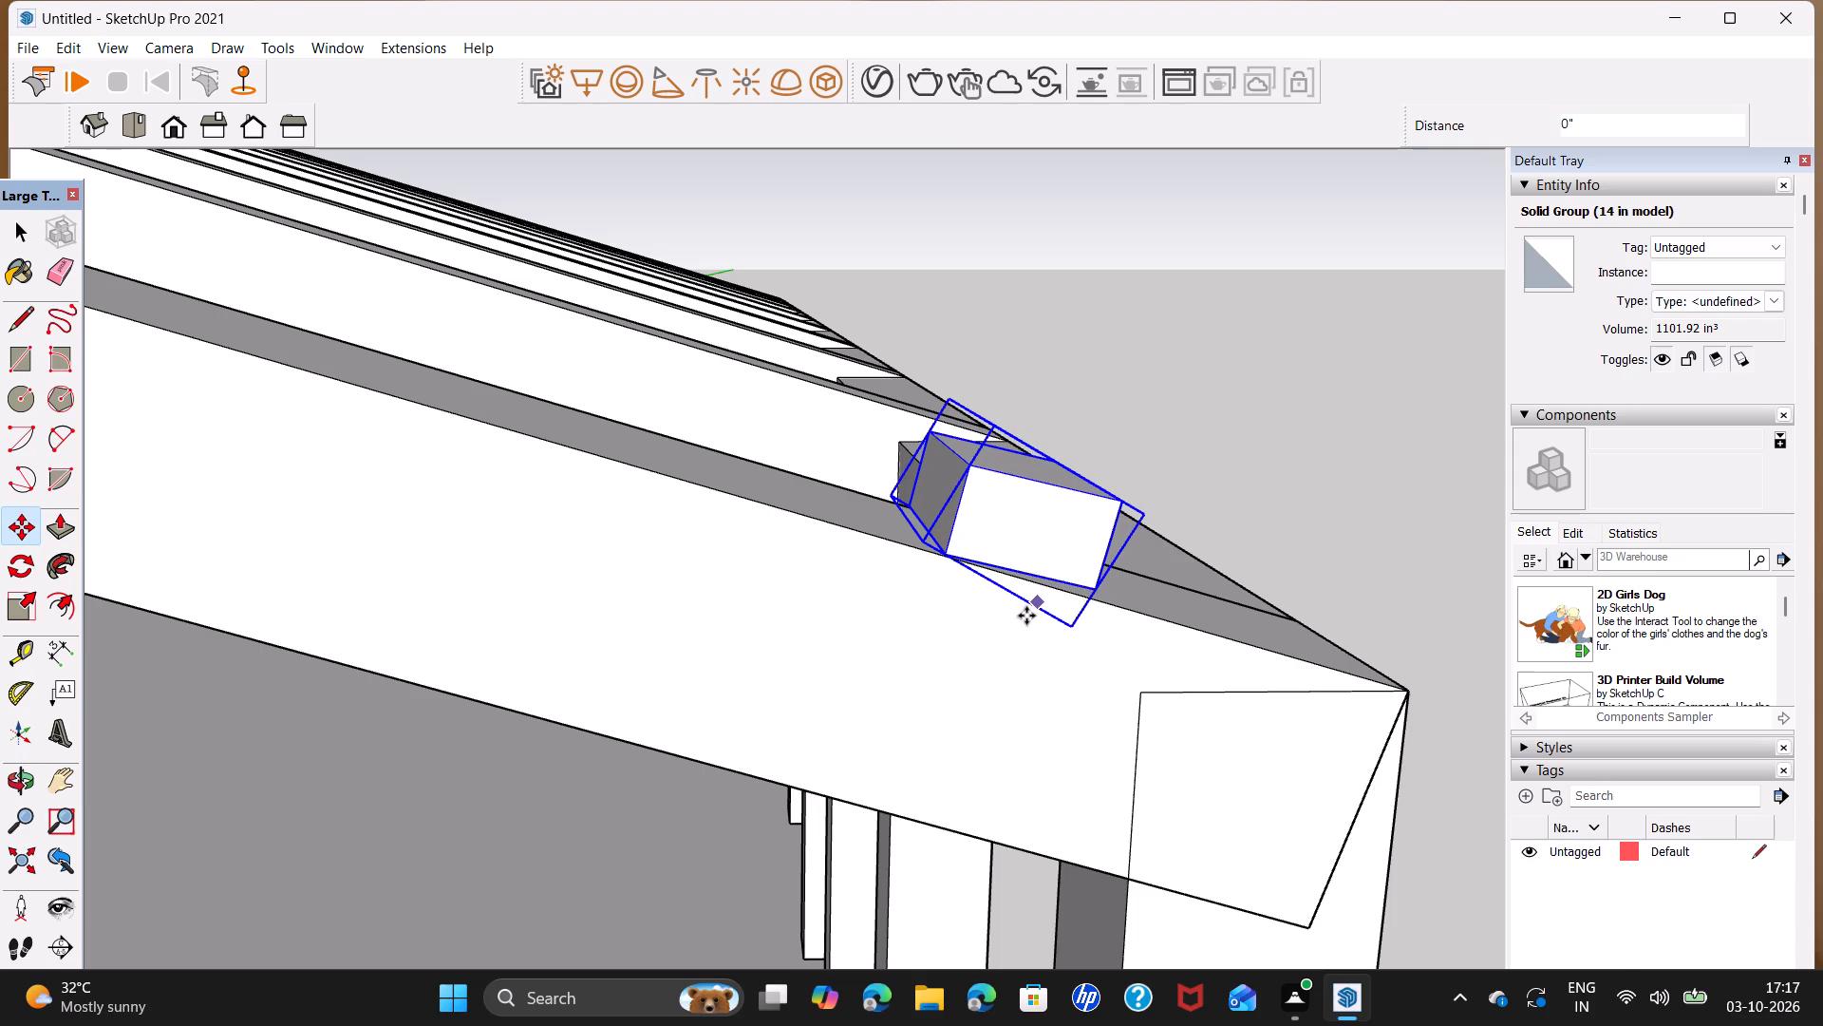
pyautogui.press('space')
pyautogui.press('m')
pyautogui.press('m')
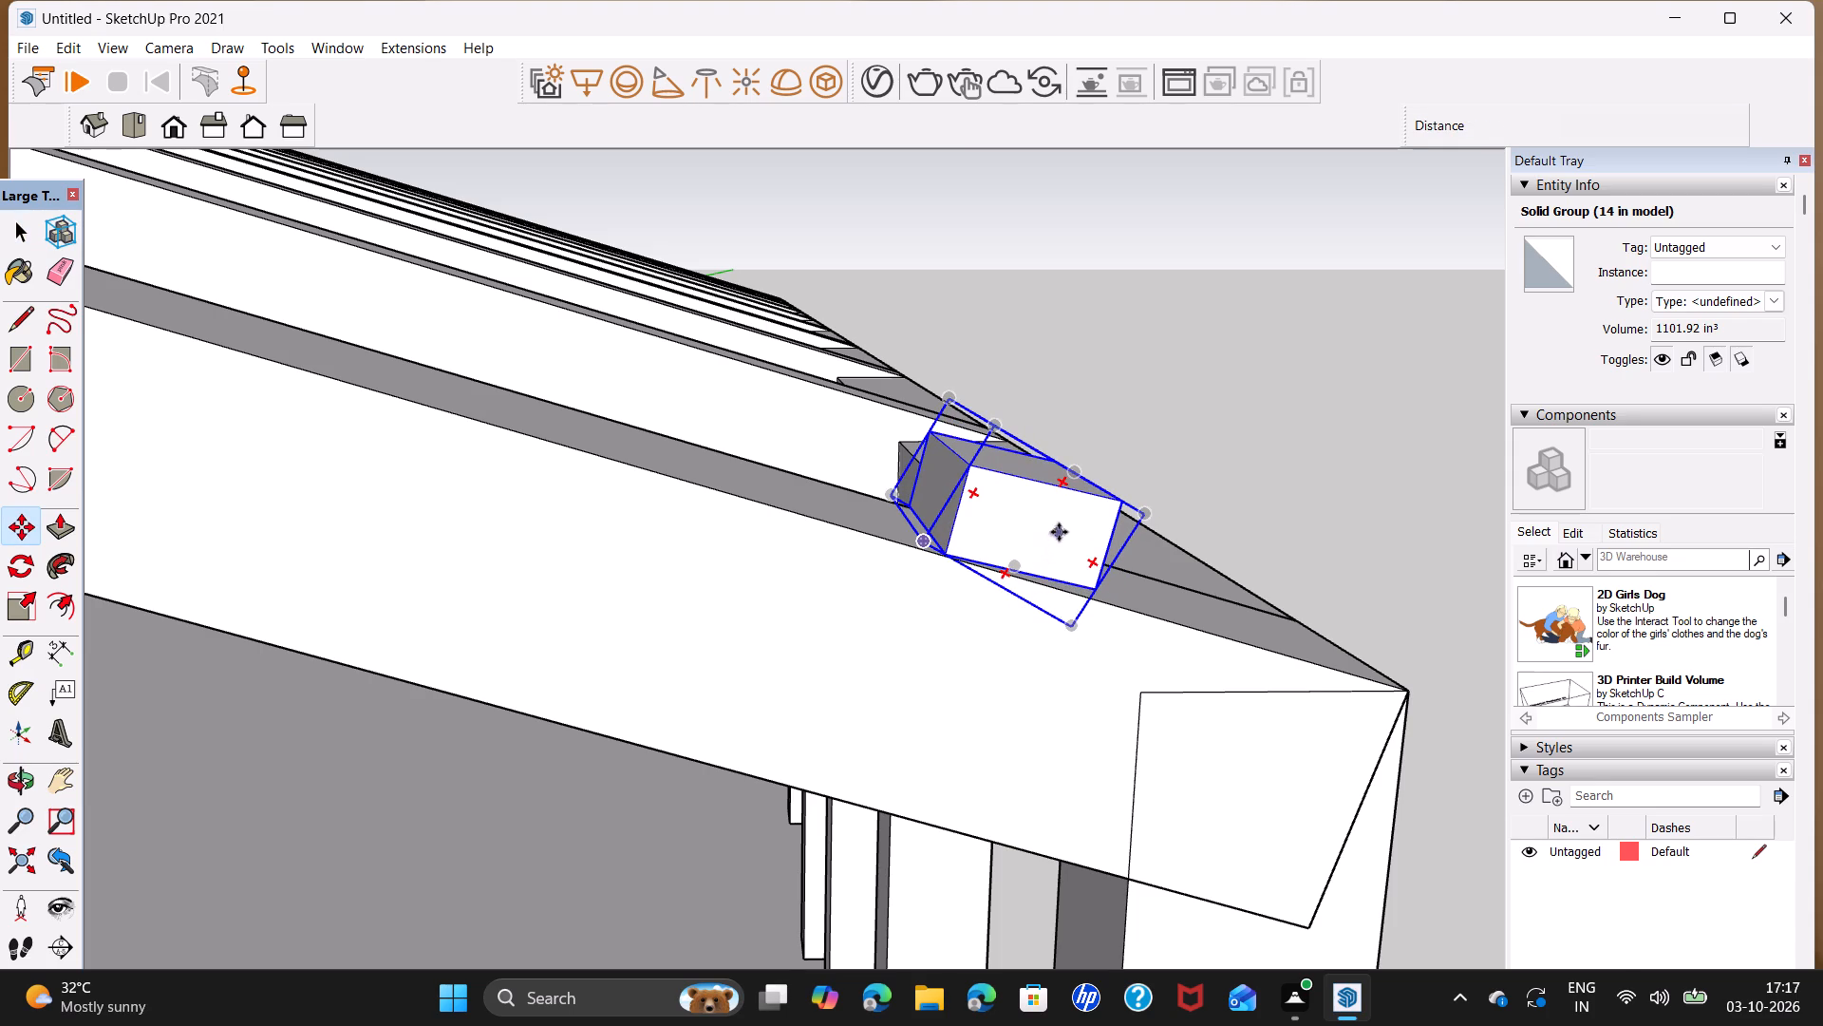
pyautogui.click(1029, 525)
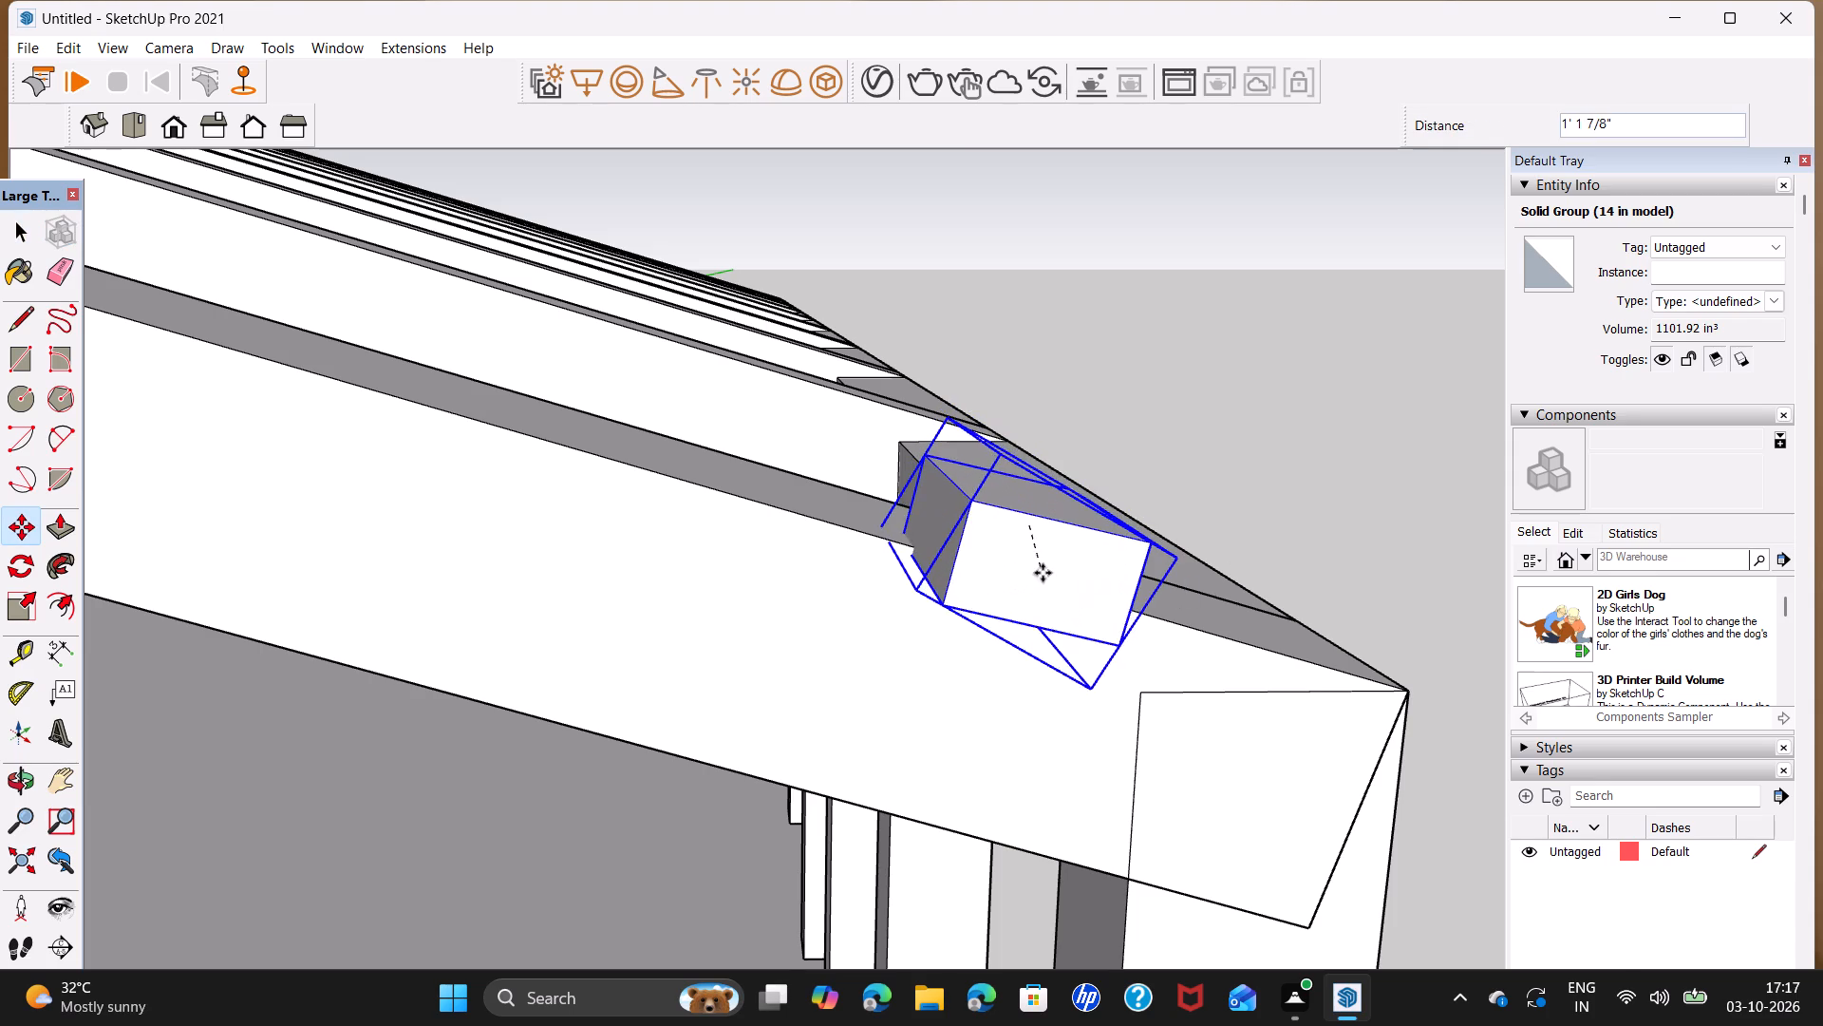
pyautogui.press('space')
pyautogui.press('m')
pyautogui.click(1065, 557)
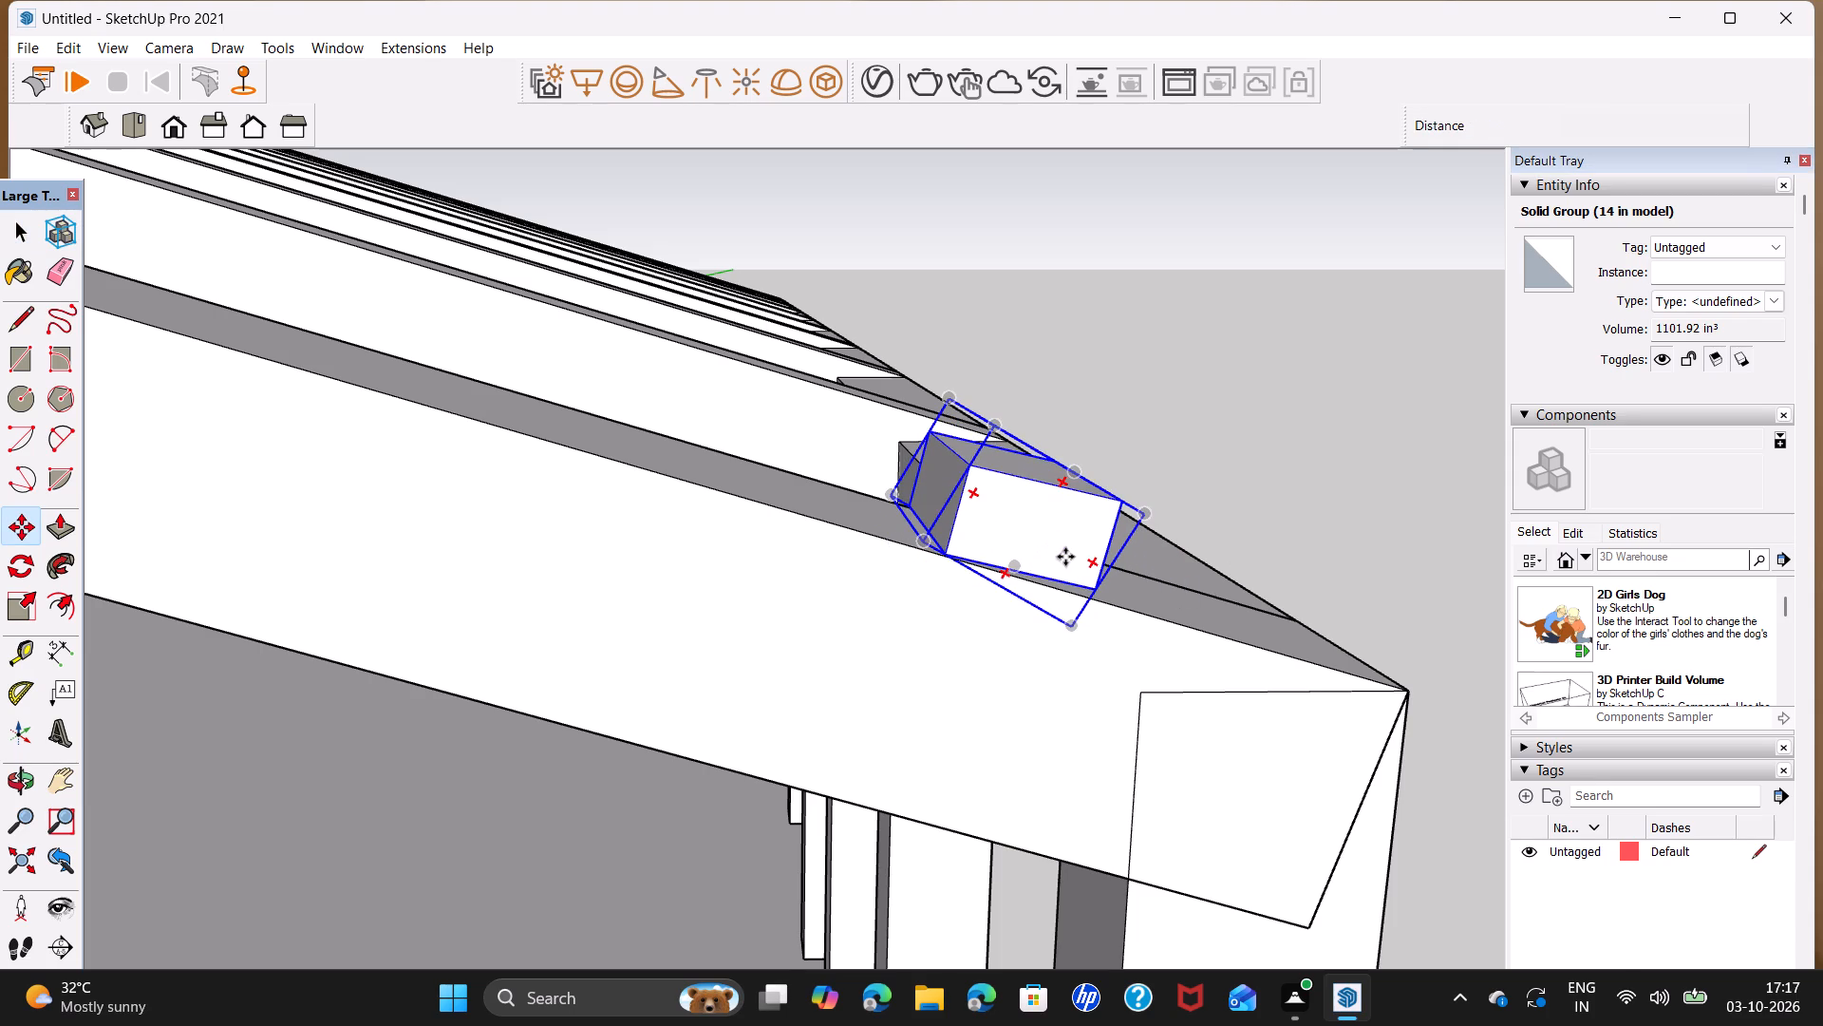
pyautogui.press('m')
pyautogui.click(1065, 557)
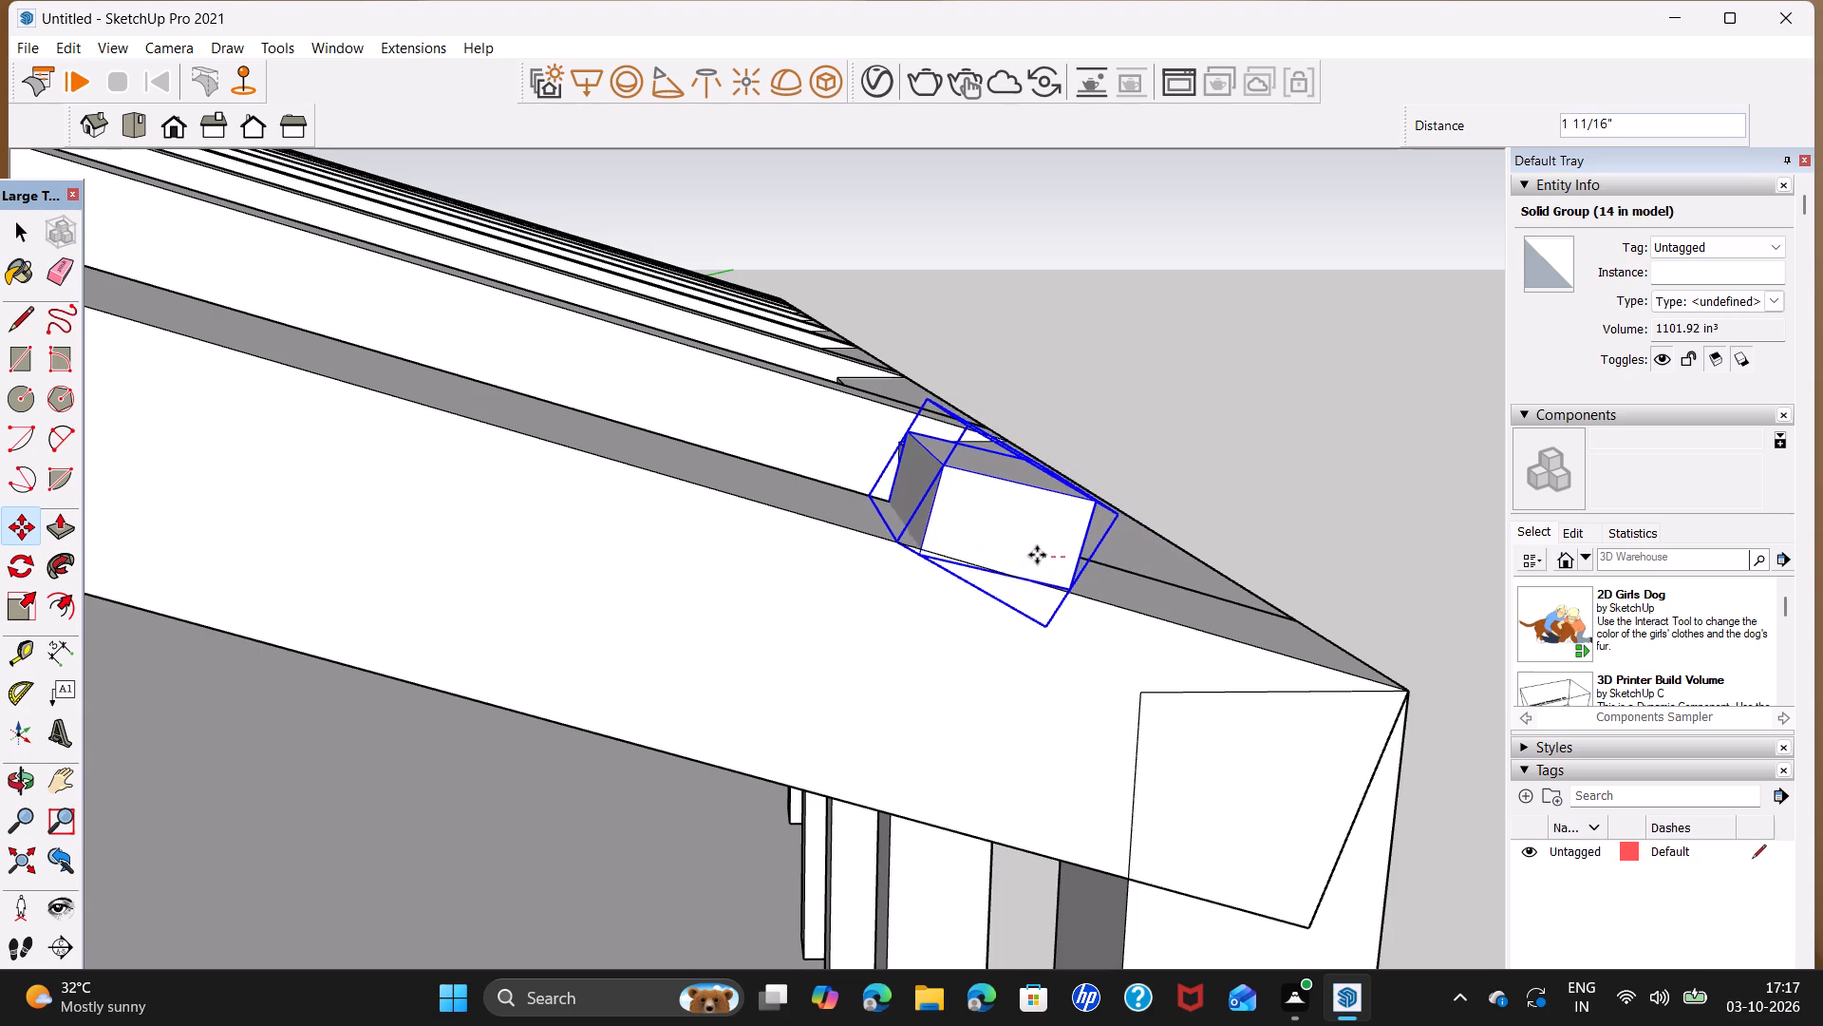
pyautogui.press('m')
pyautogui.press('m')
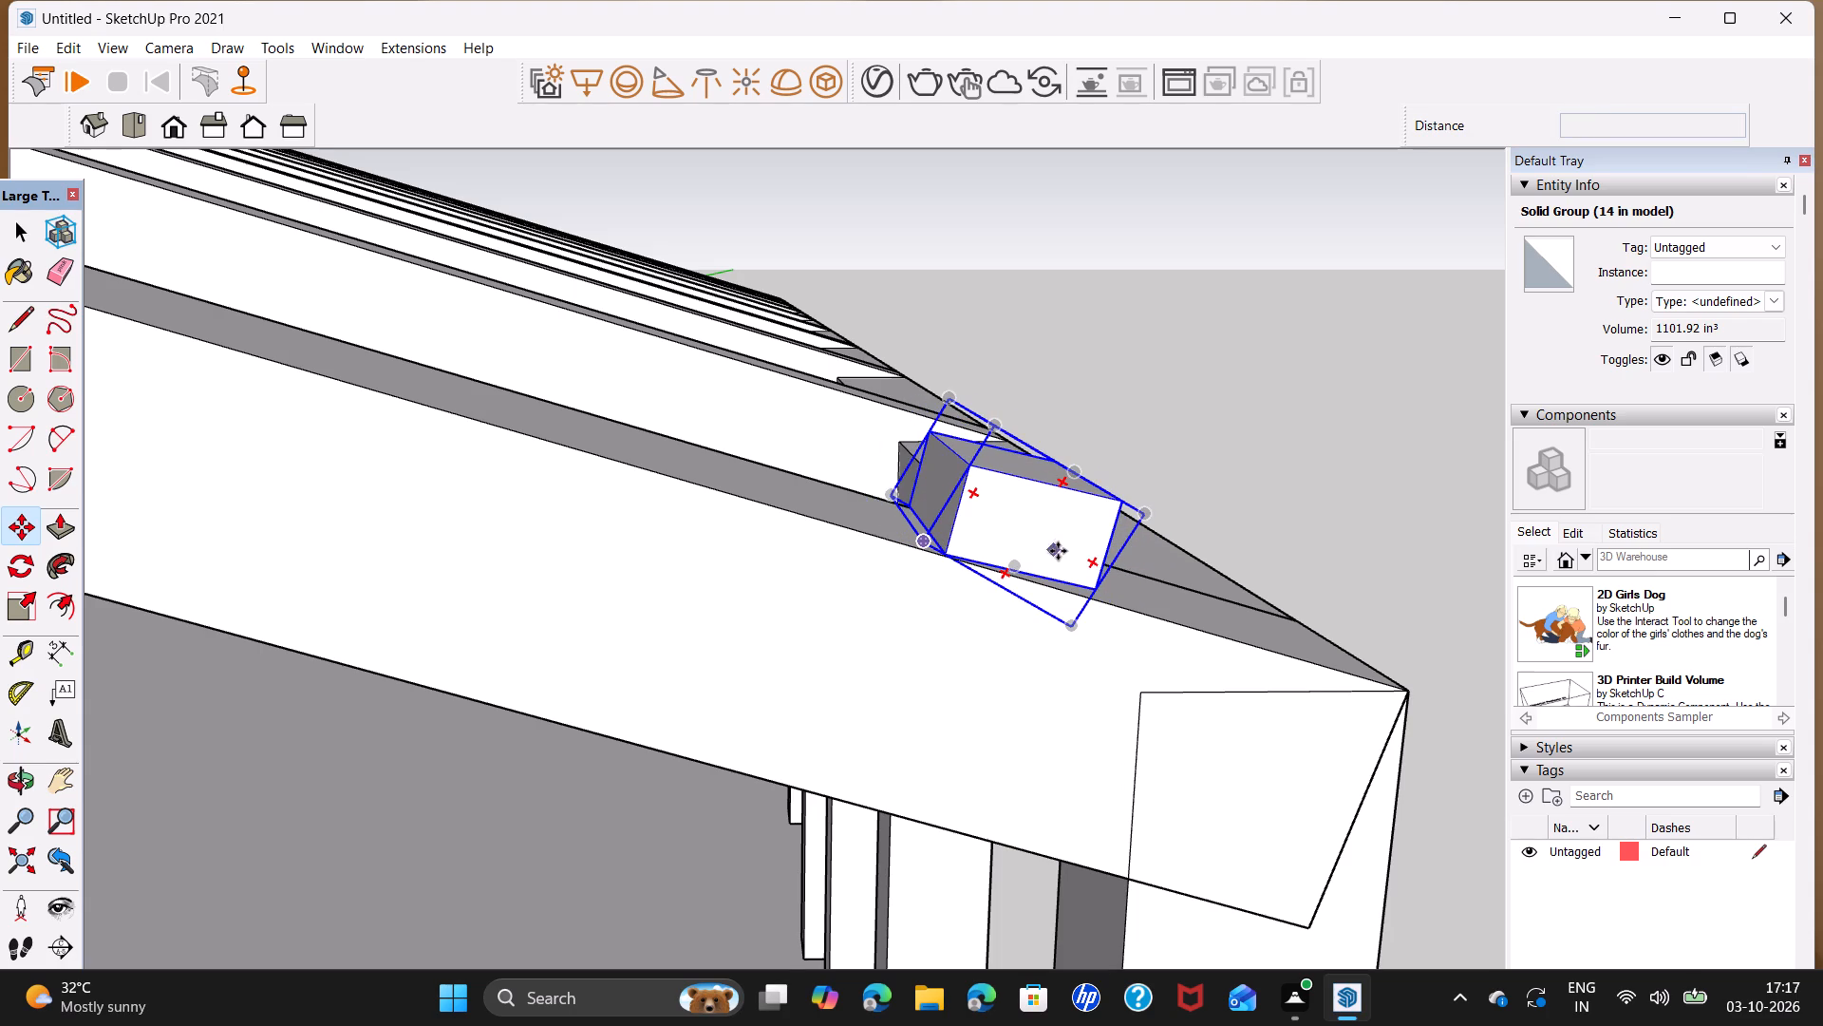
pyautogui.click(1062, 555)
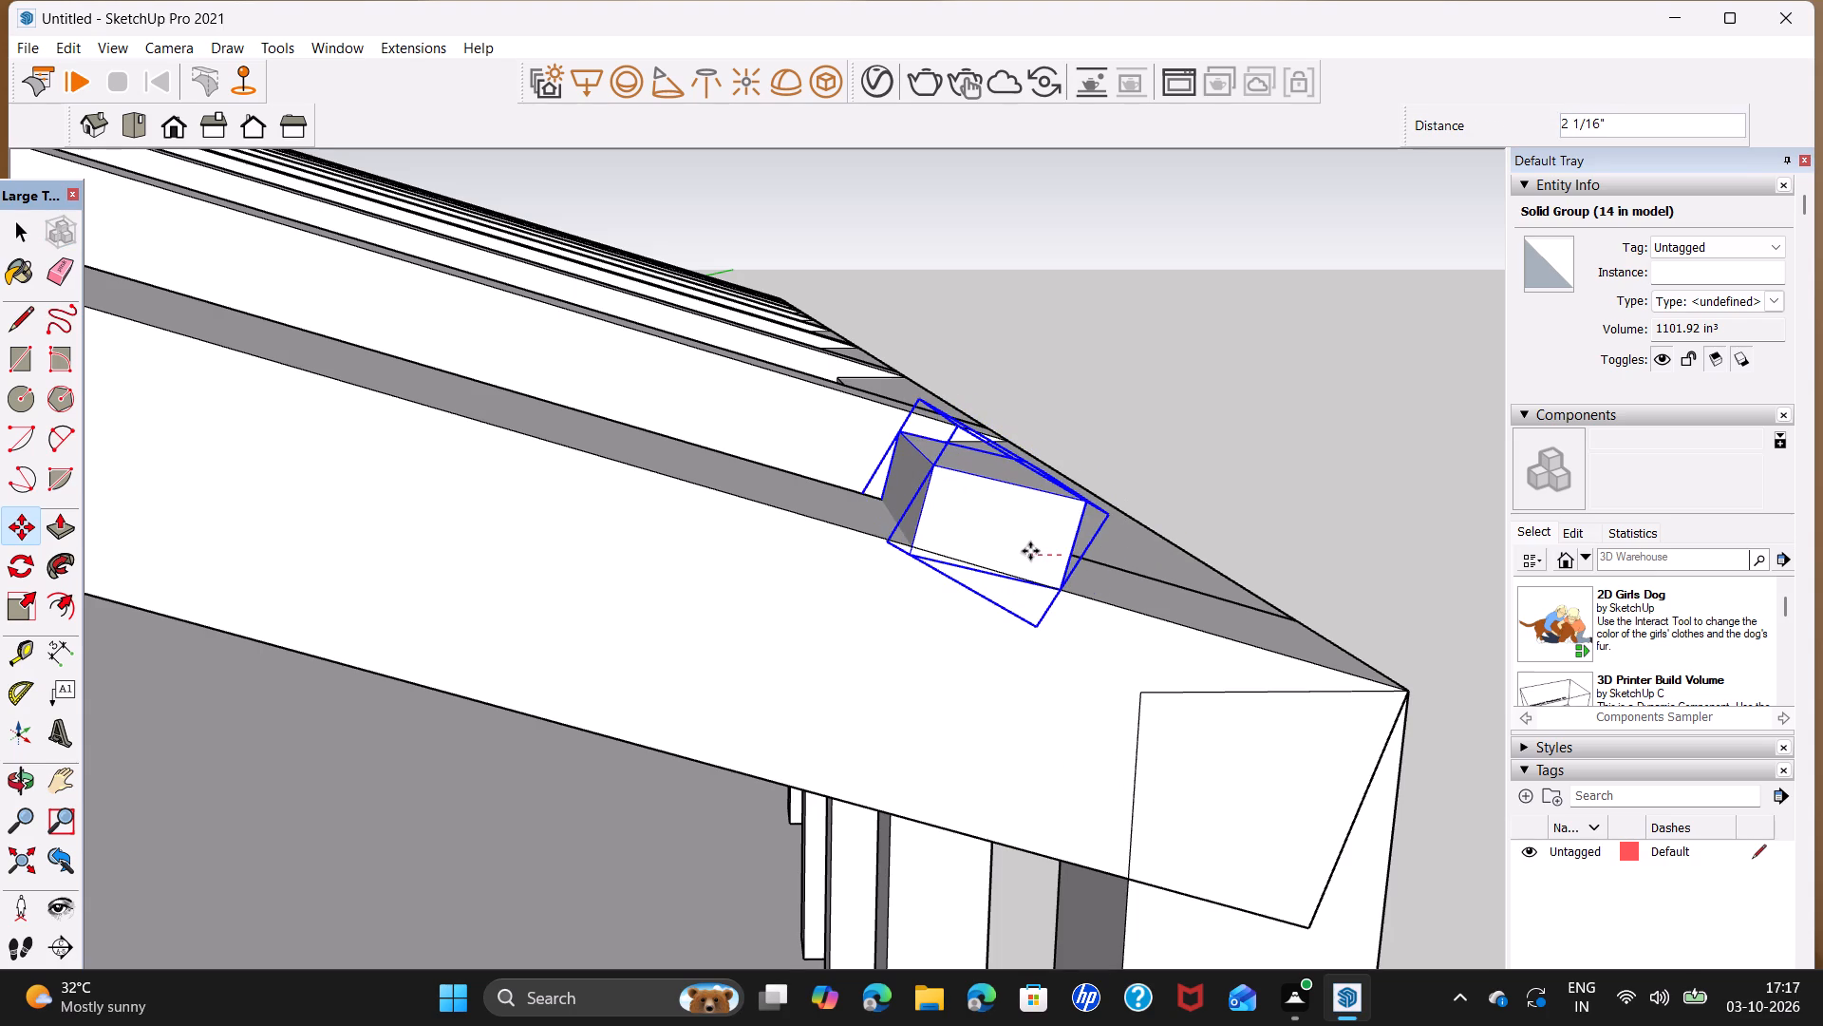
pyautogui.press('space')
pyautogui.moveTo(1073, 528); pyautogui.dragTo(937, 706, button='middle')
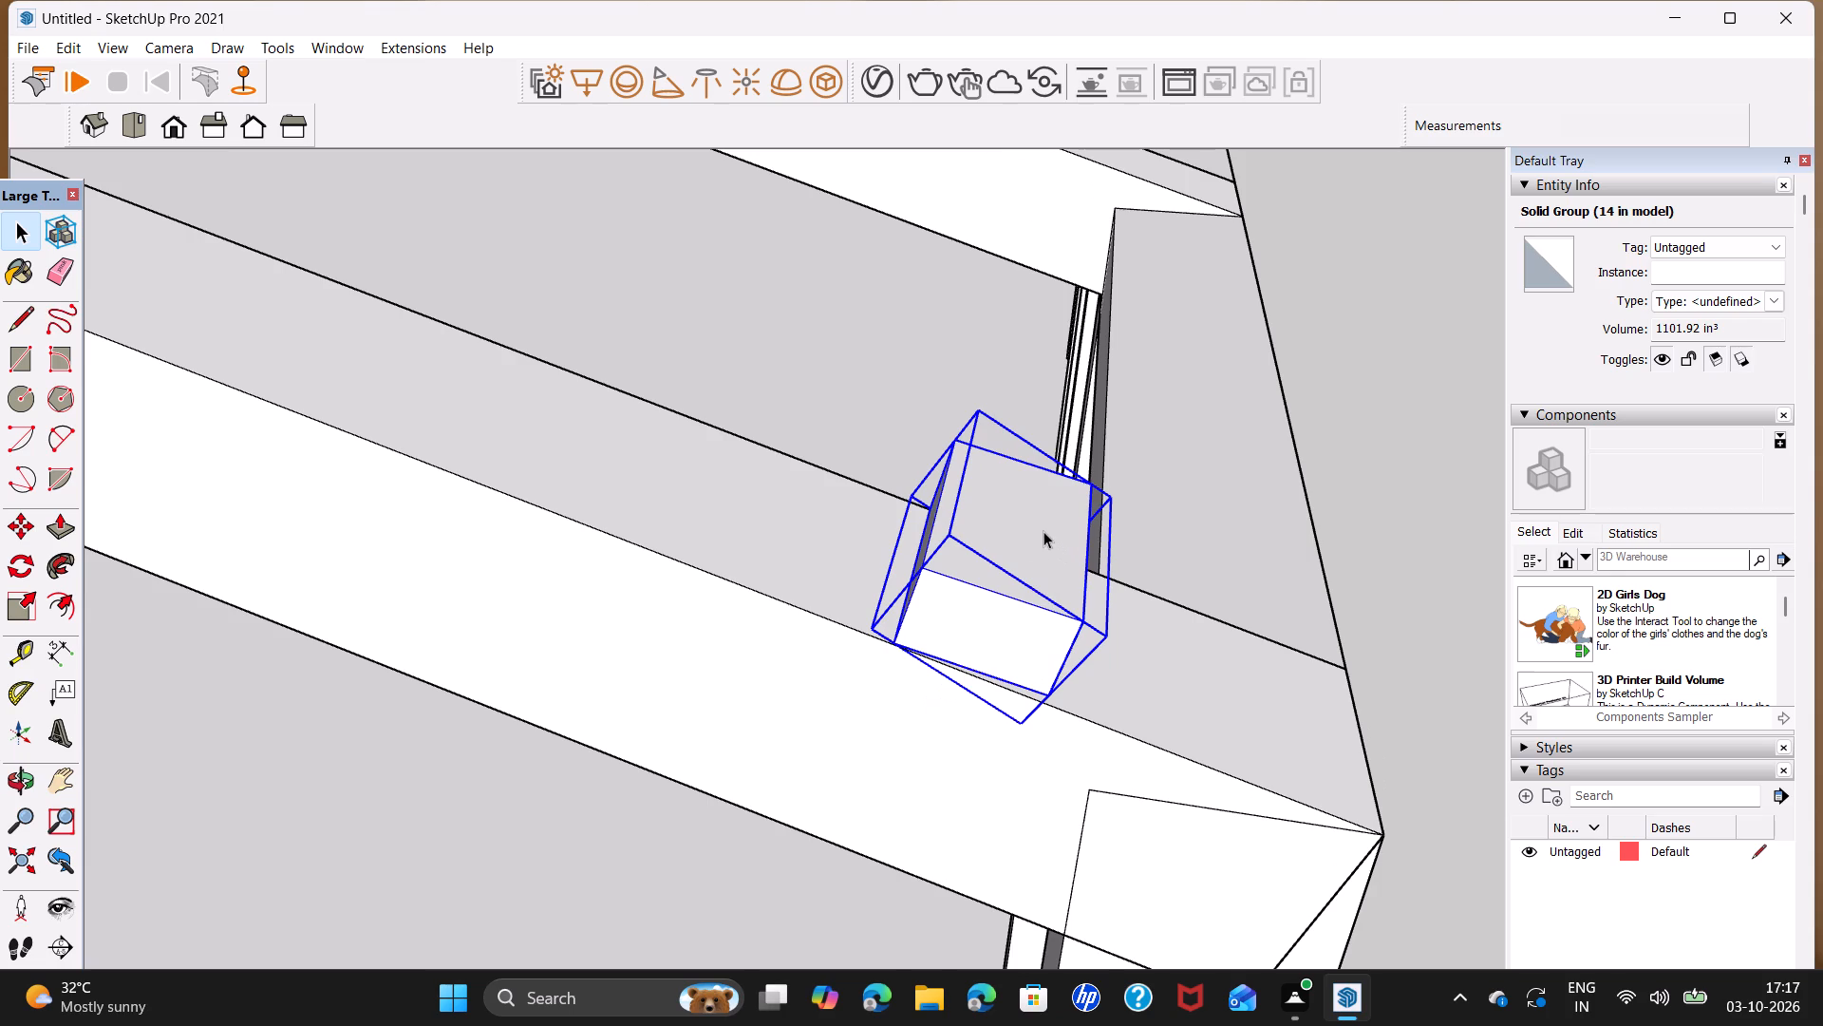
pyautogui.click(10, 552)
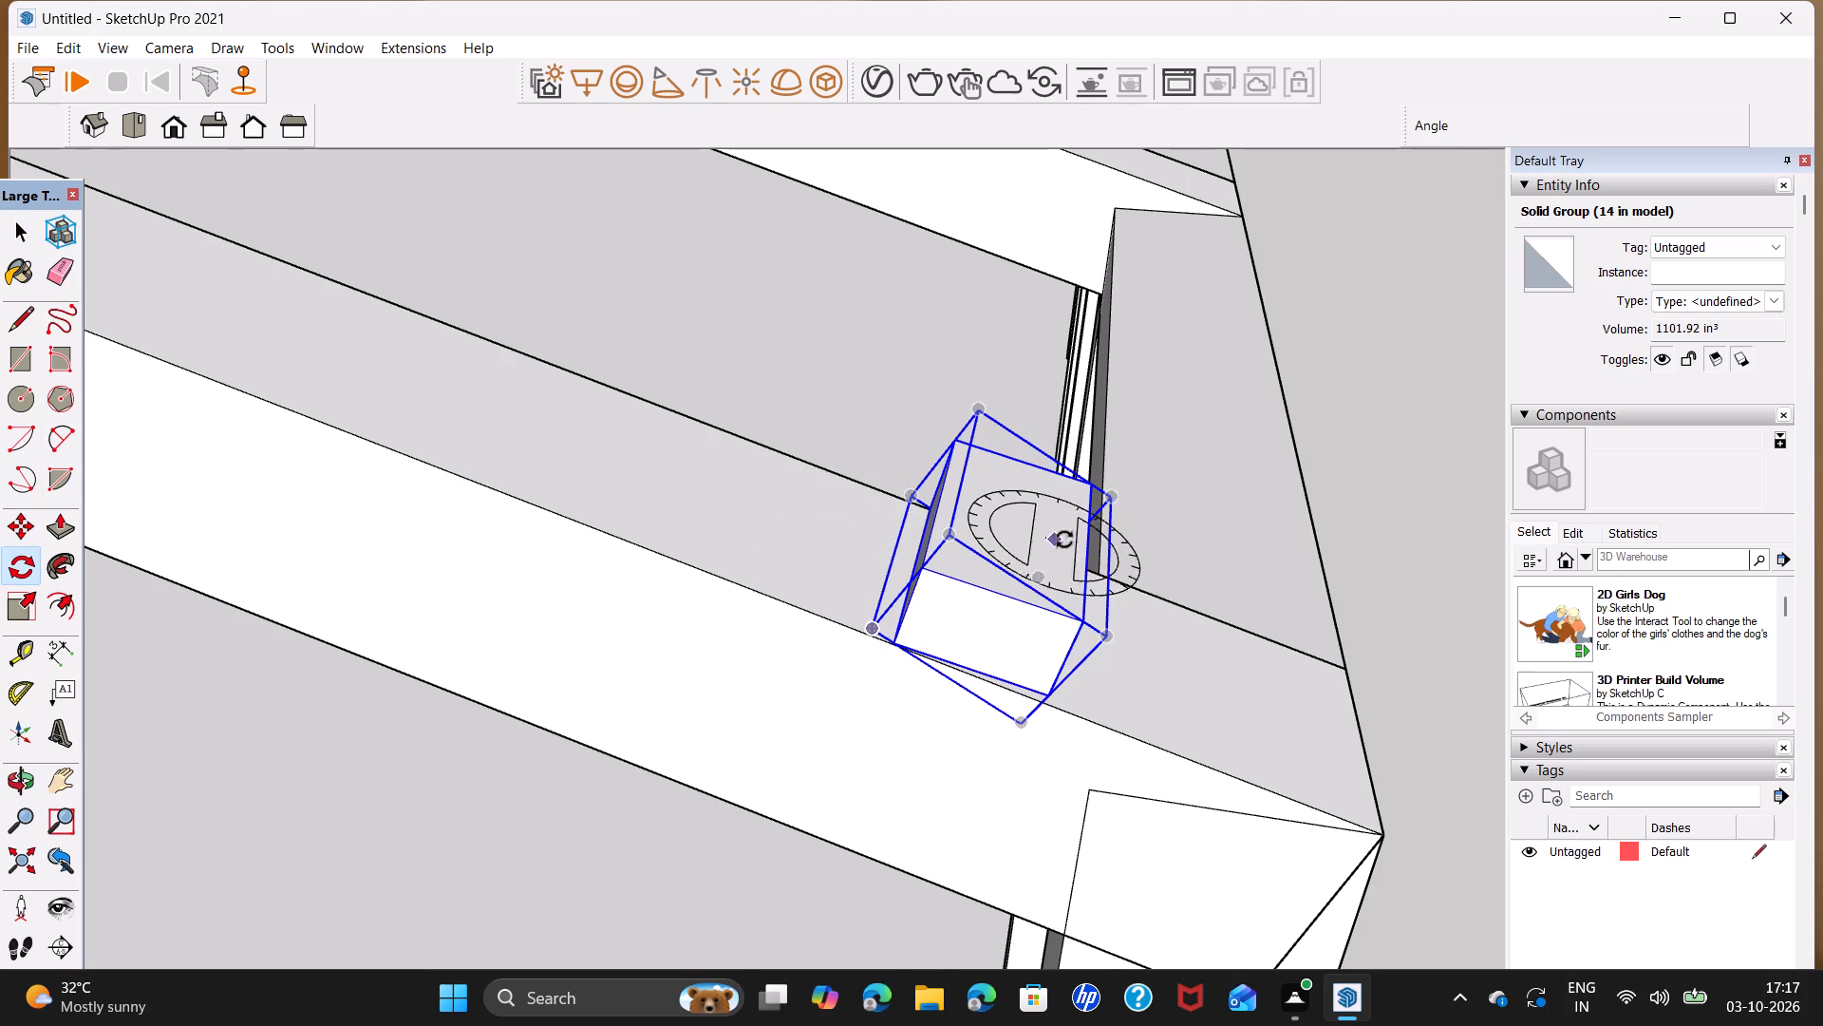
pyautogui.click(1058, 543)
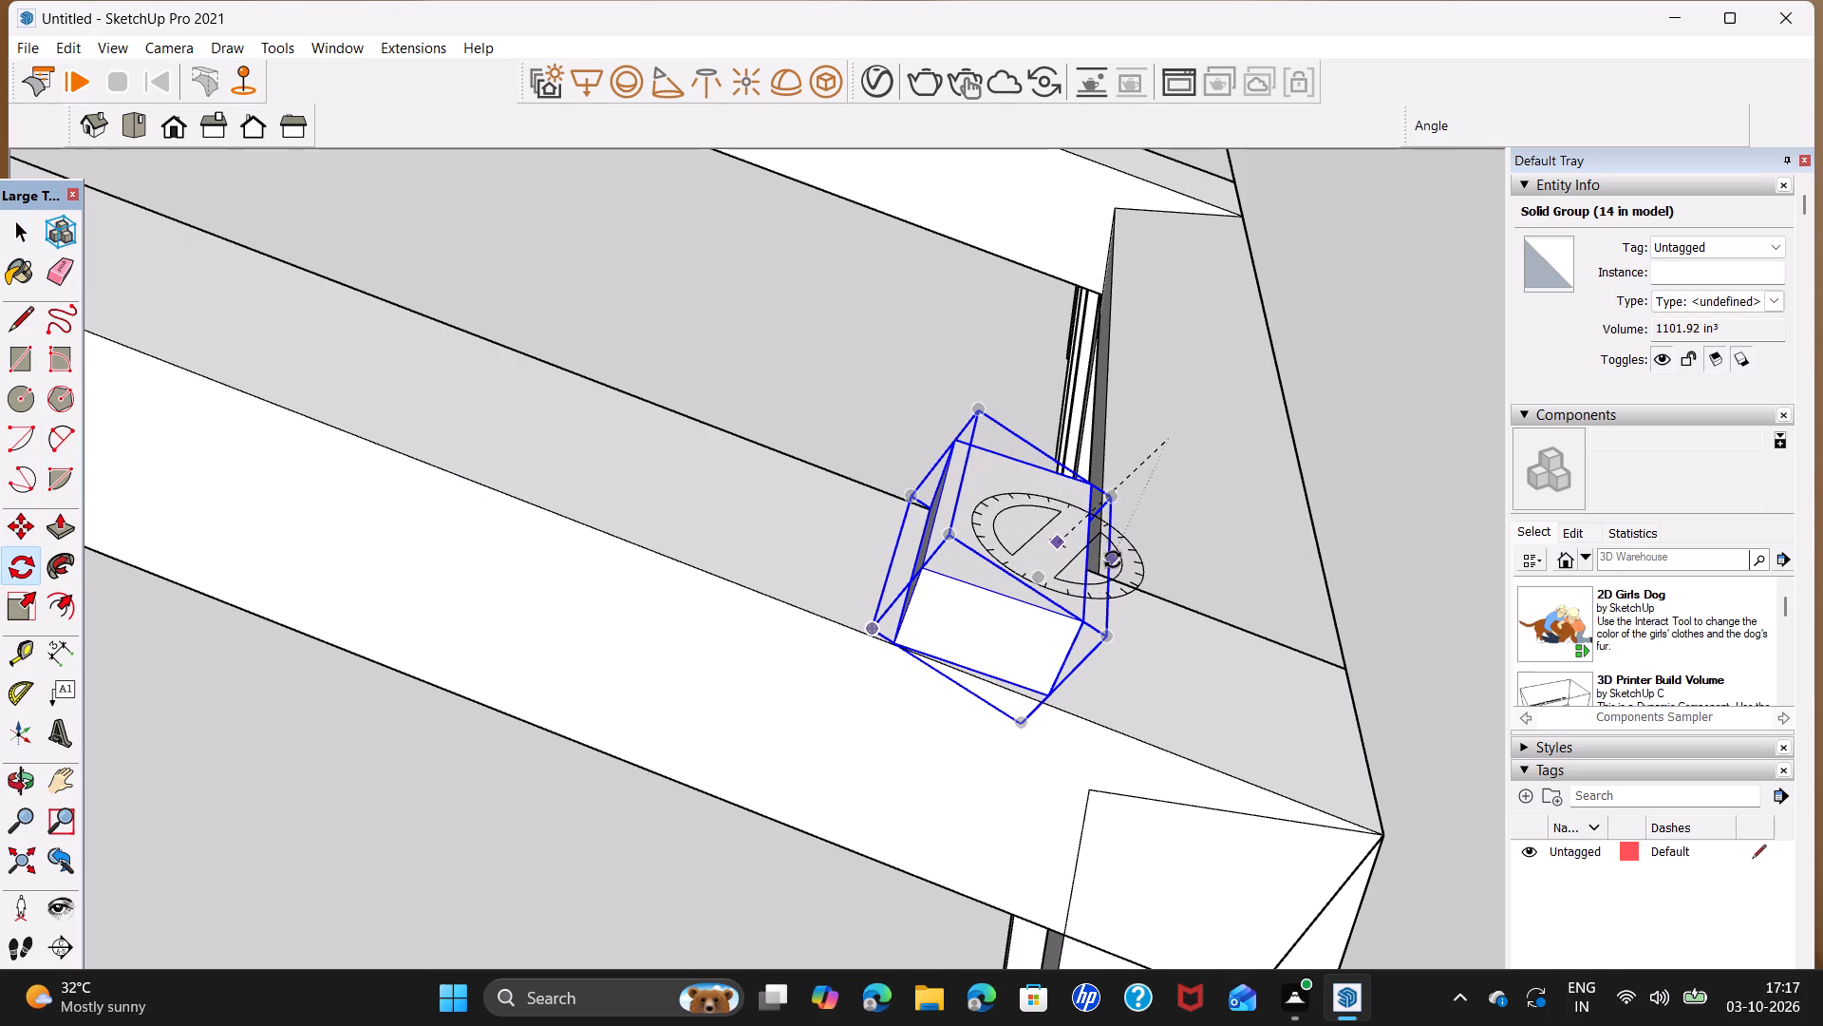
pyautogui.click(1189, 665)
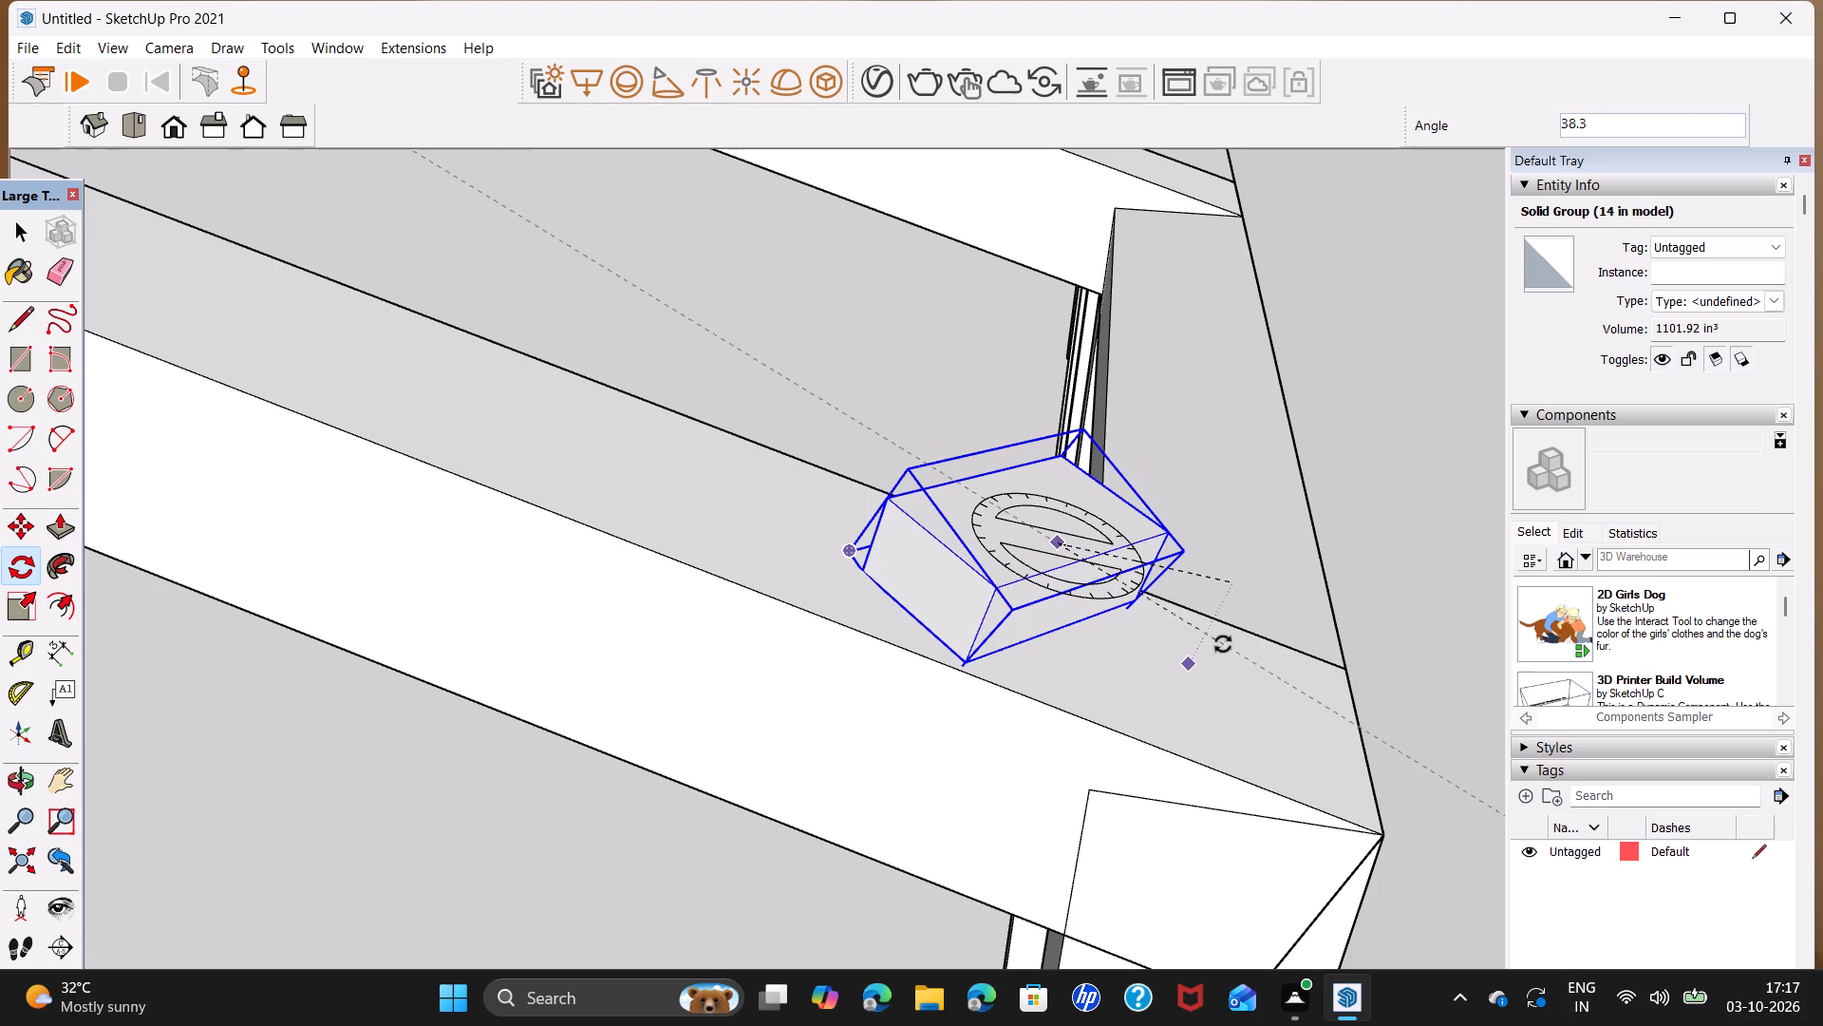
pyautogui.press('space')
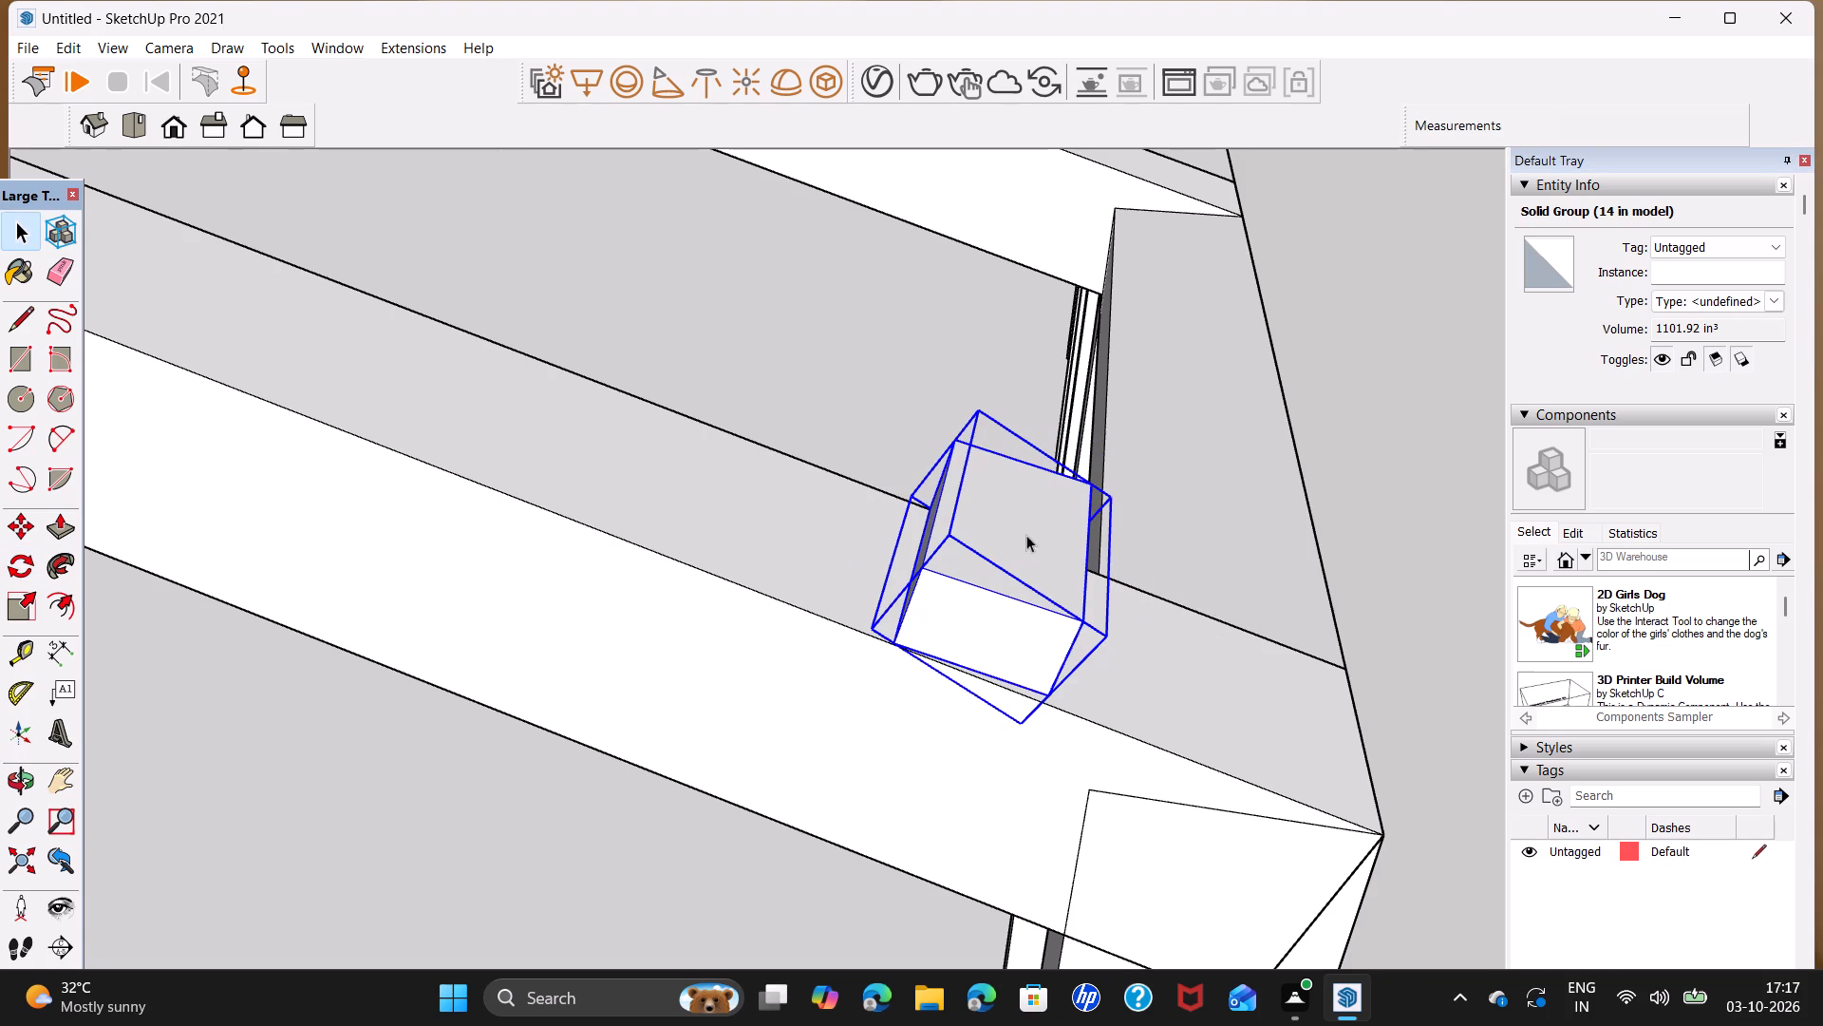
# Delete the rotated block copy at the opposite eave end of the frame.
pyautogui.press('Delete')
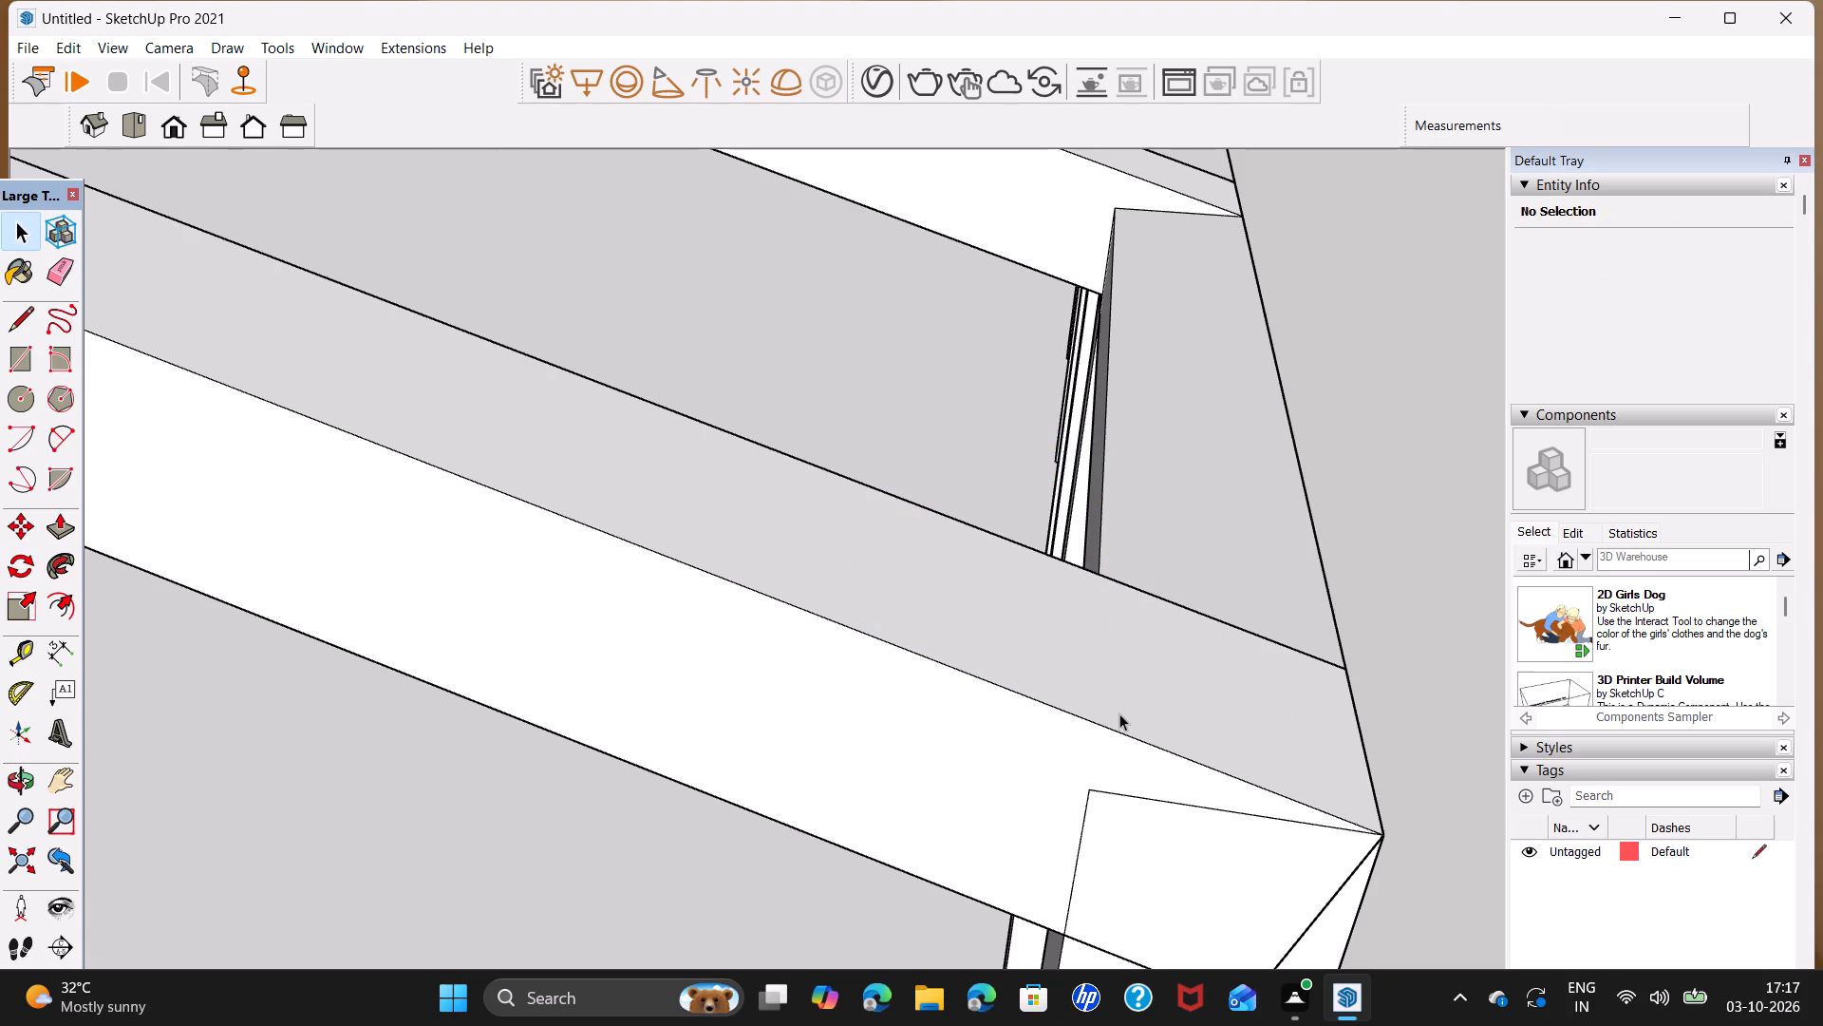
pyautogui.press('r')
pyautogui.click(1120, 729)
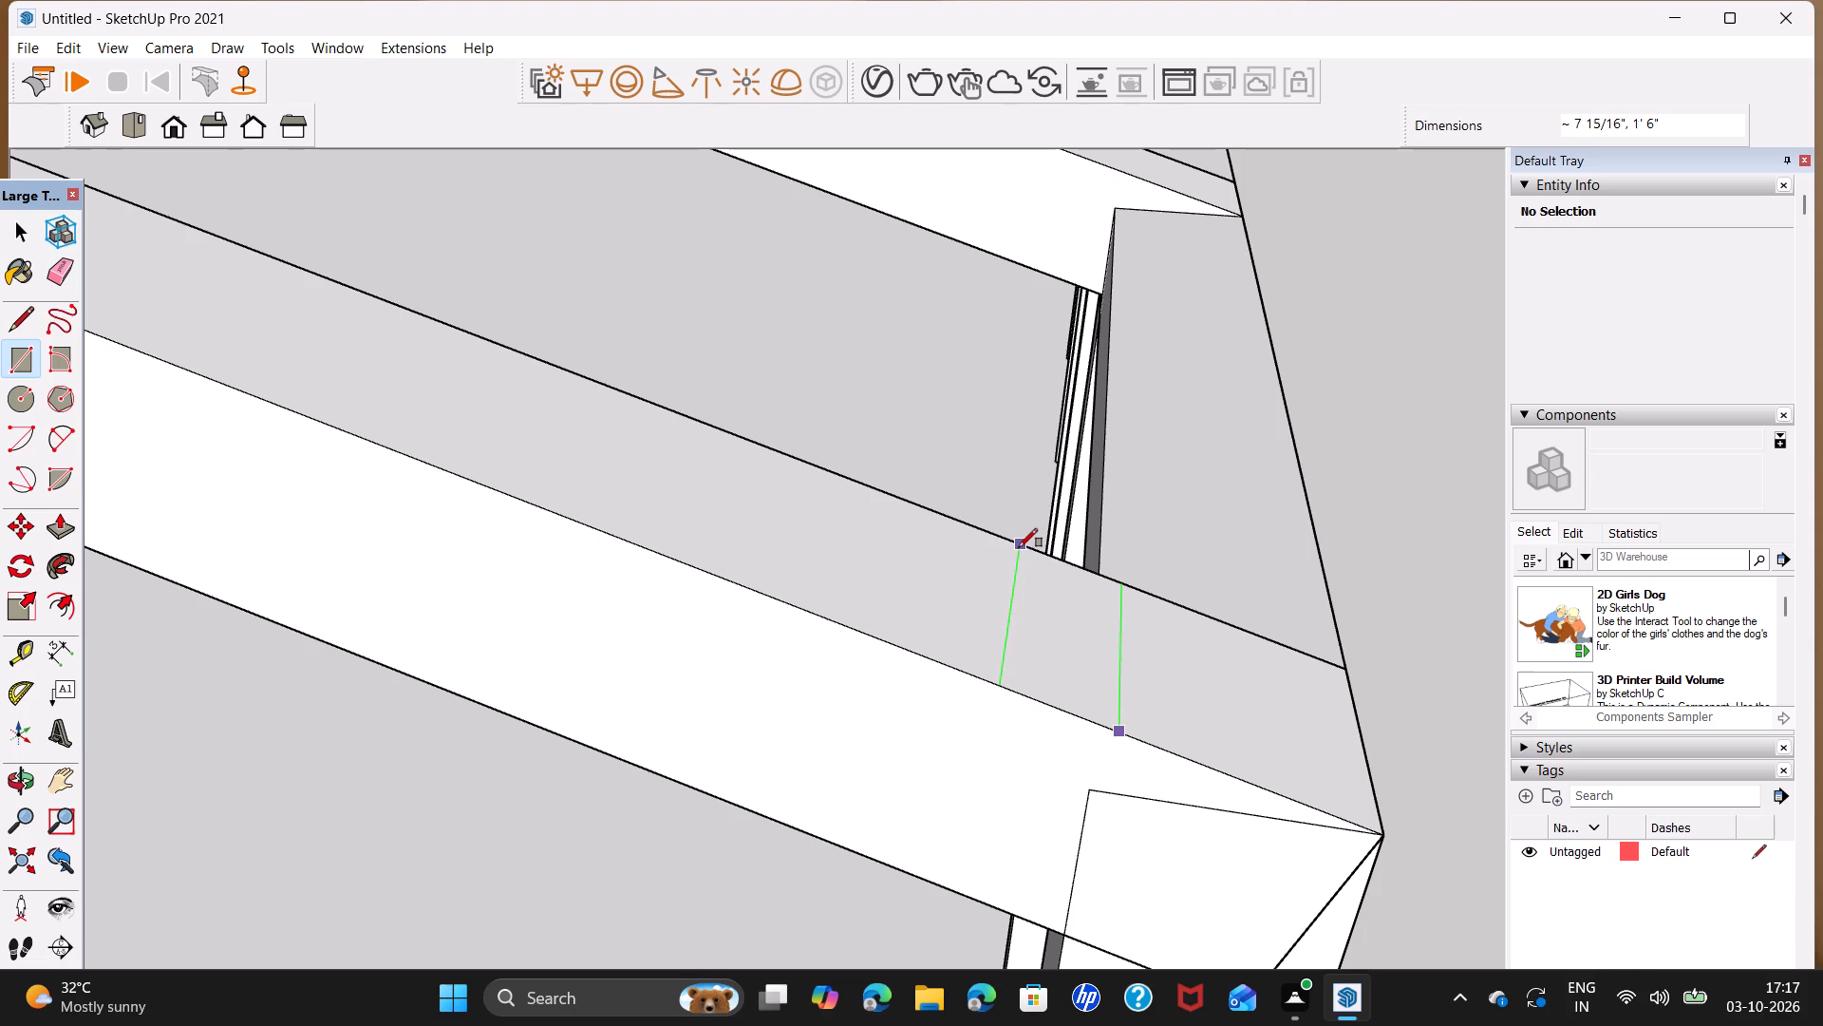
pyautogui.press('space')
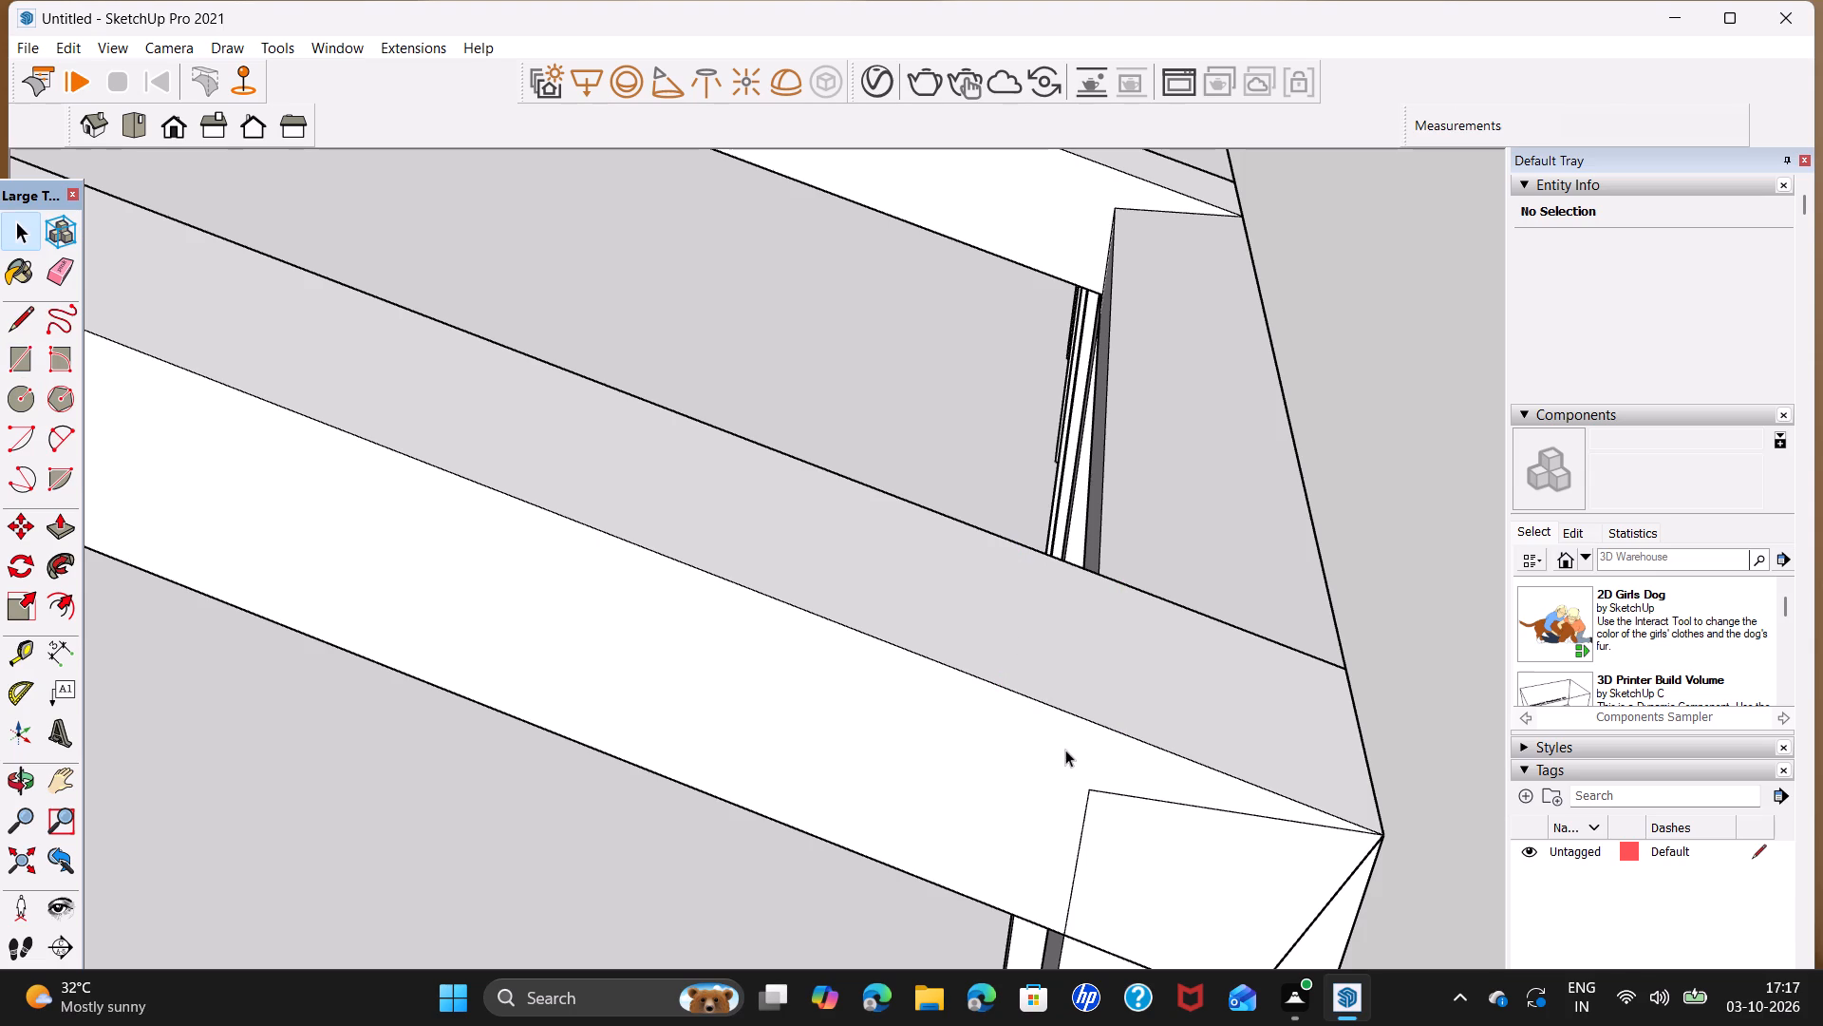
# Build a block on the end rafter's top face near the opposite eave: rectangle about 7 11/16" by 1' 6", extruded 6".
pyautogui.press('r')
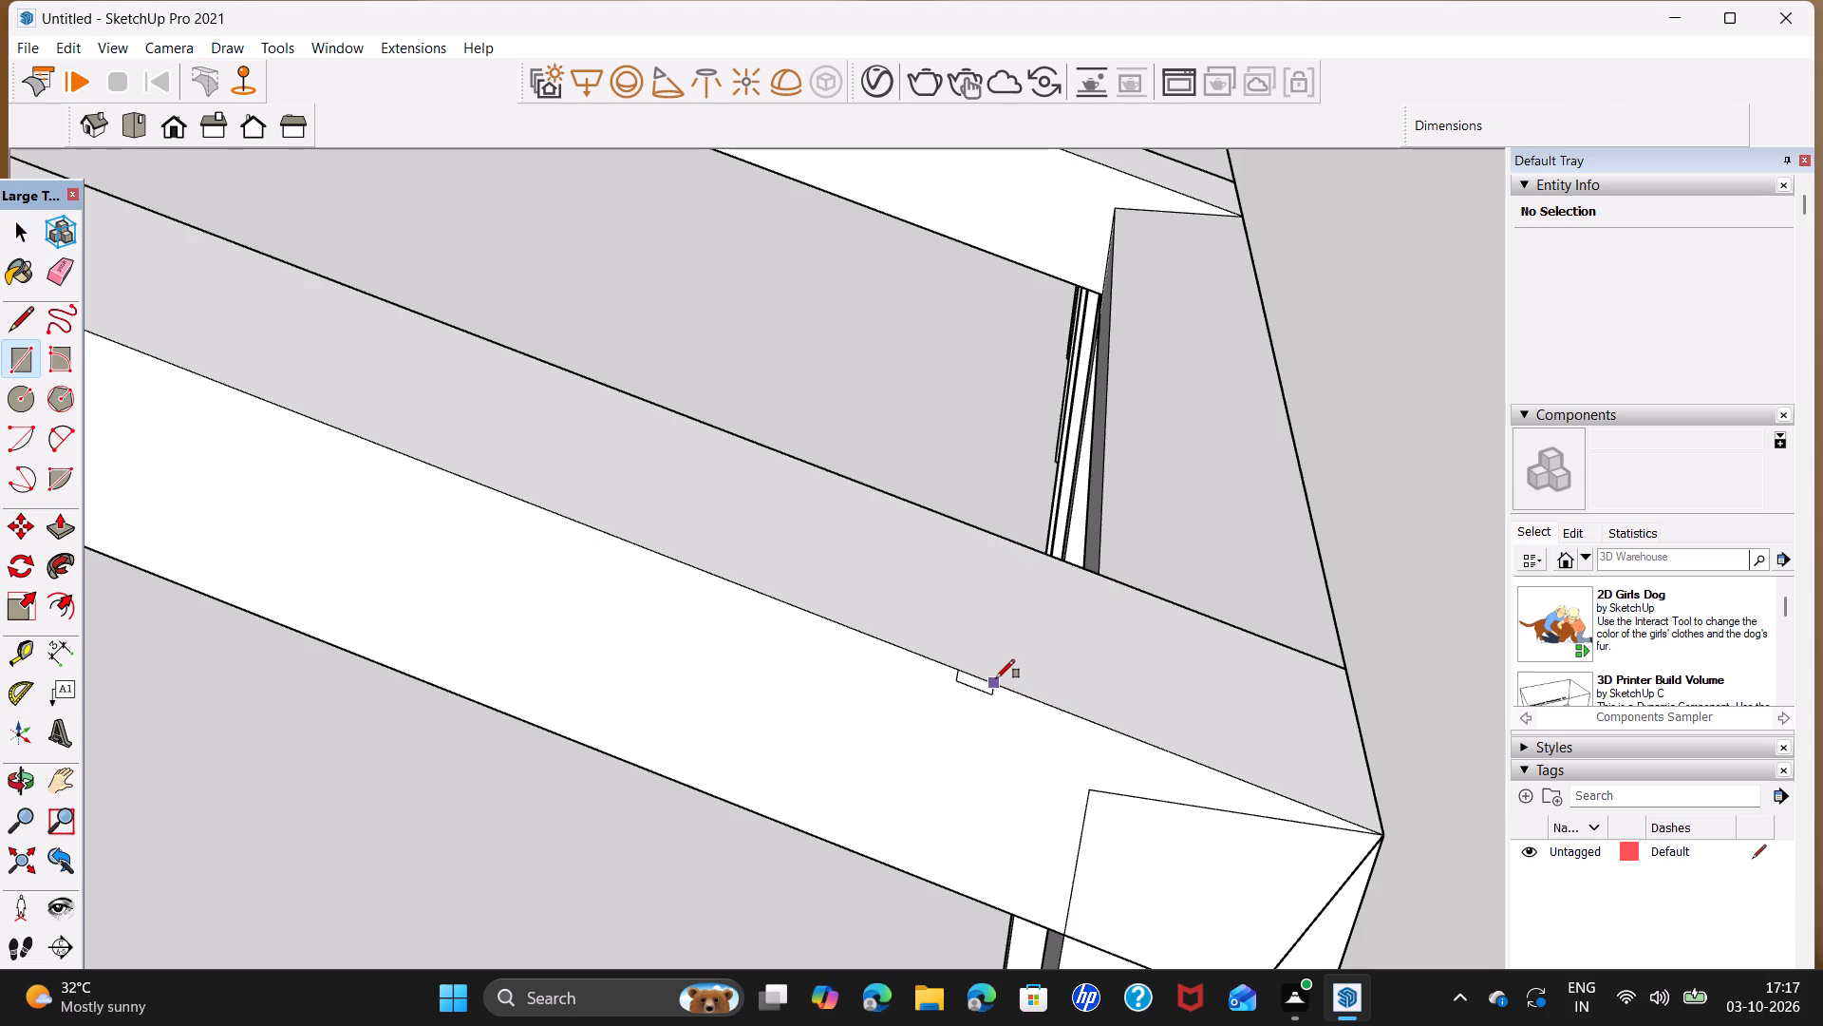
pyautogui.click(996, 678)
pyautogui.click(920, 502)
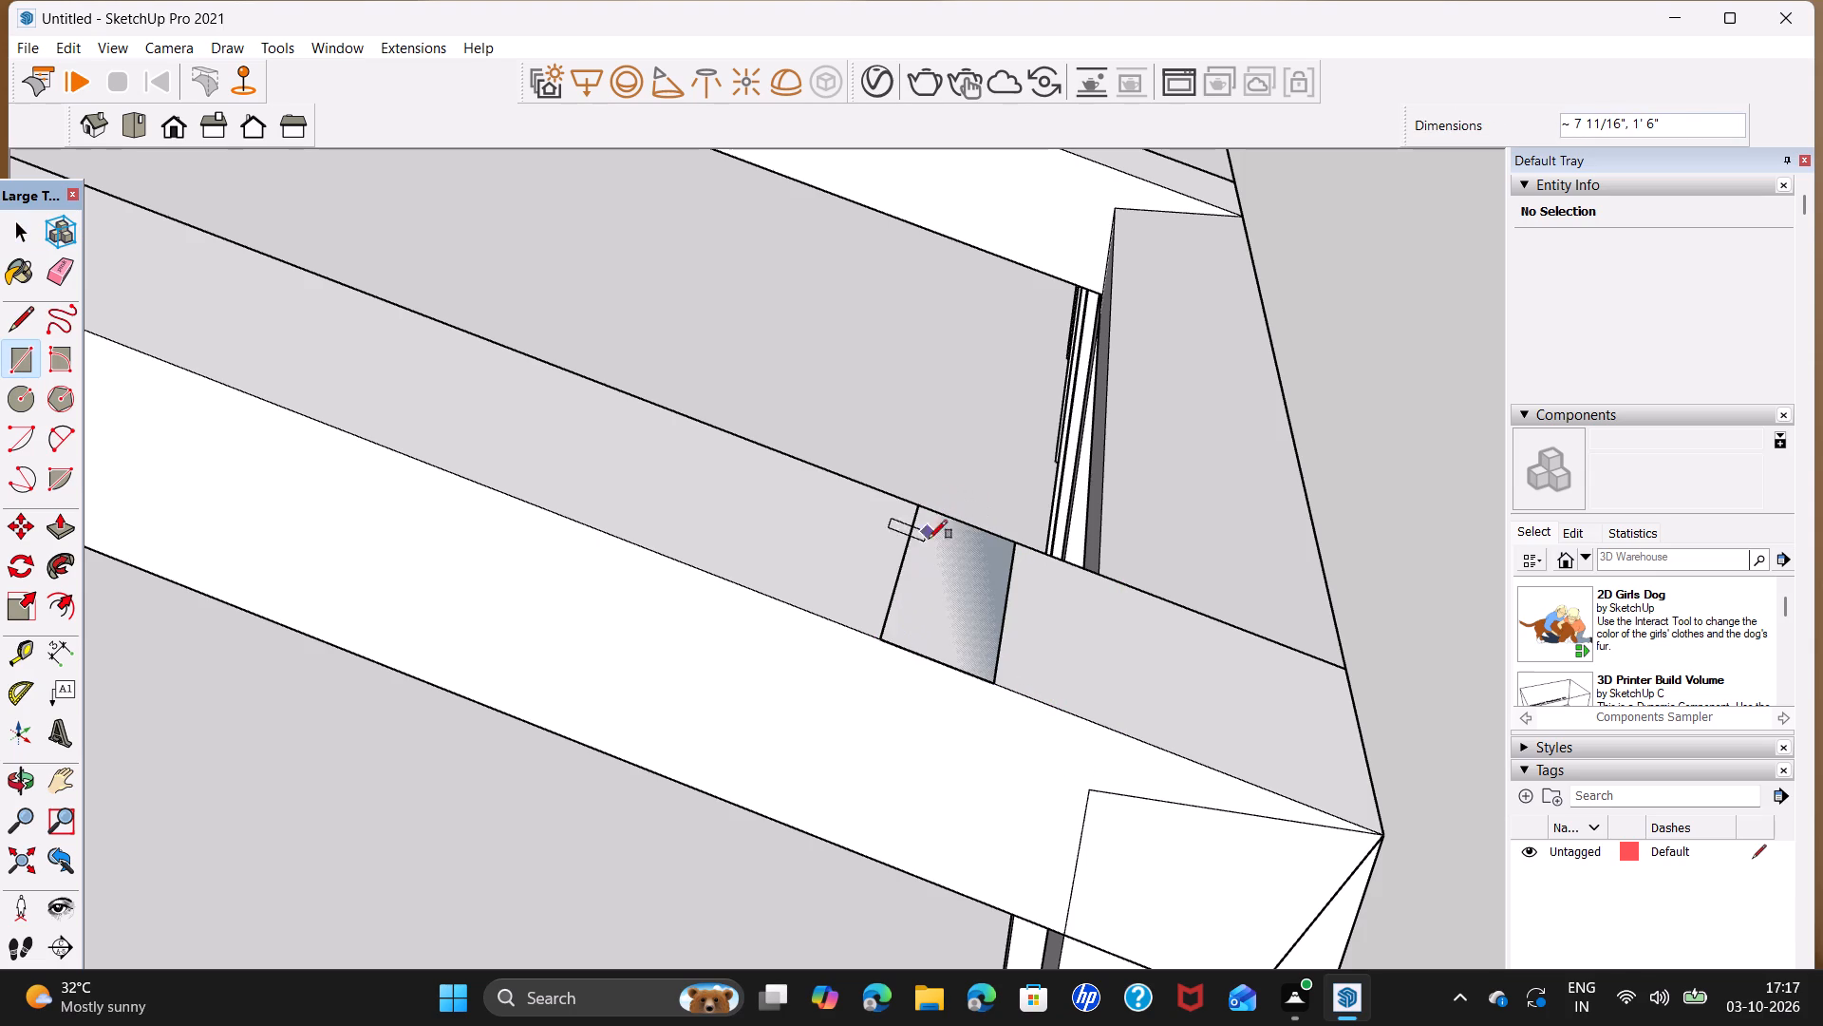
pyautogui.press('space')
pyautogui.press('p')
pyautogui.click(946, 630)
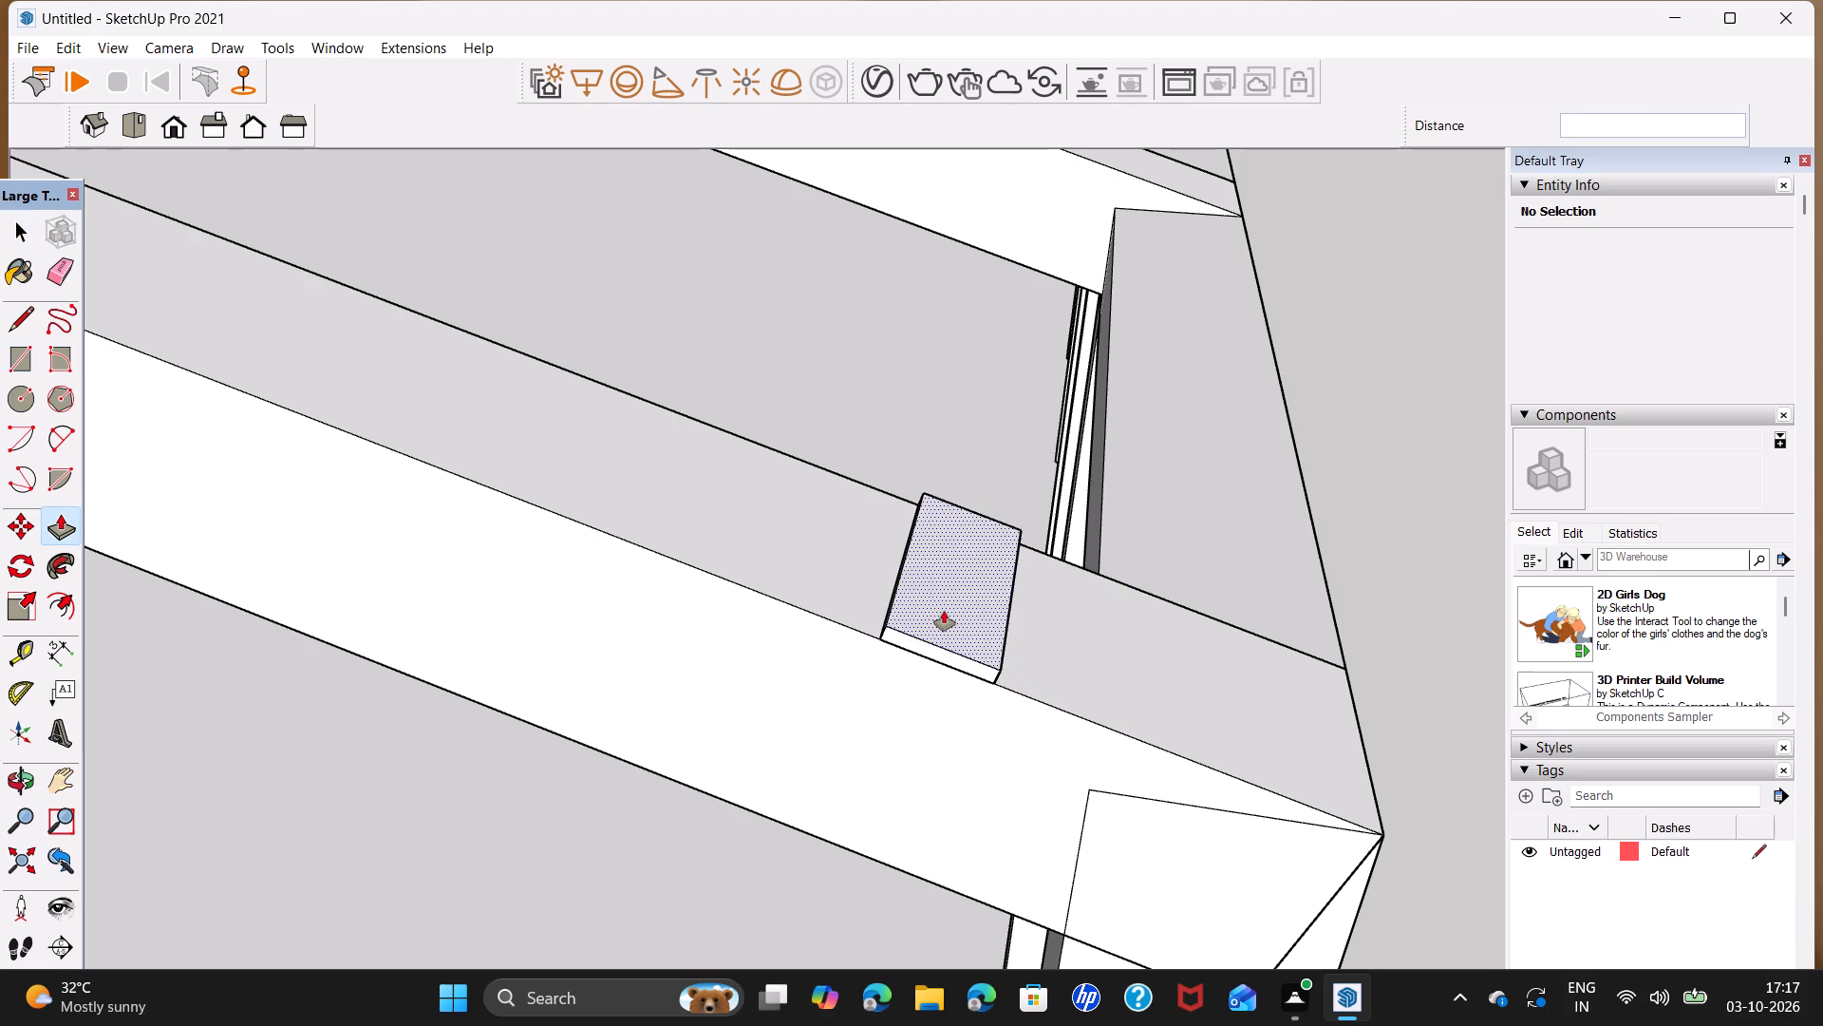
pyautogui.press('6')
pyautogui.press('Return')
# Select the whole new block on the end rafter and make it a group.
pyautogui.press('space')
pyautogui.tripleClick(963, 602)
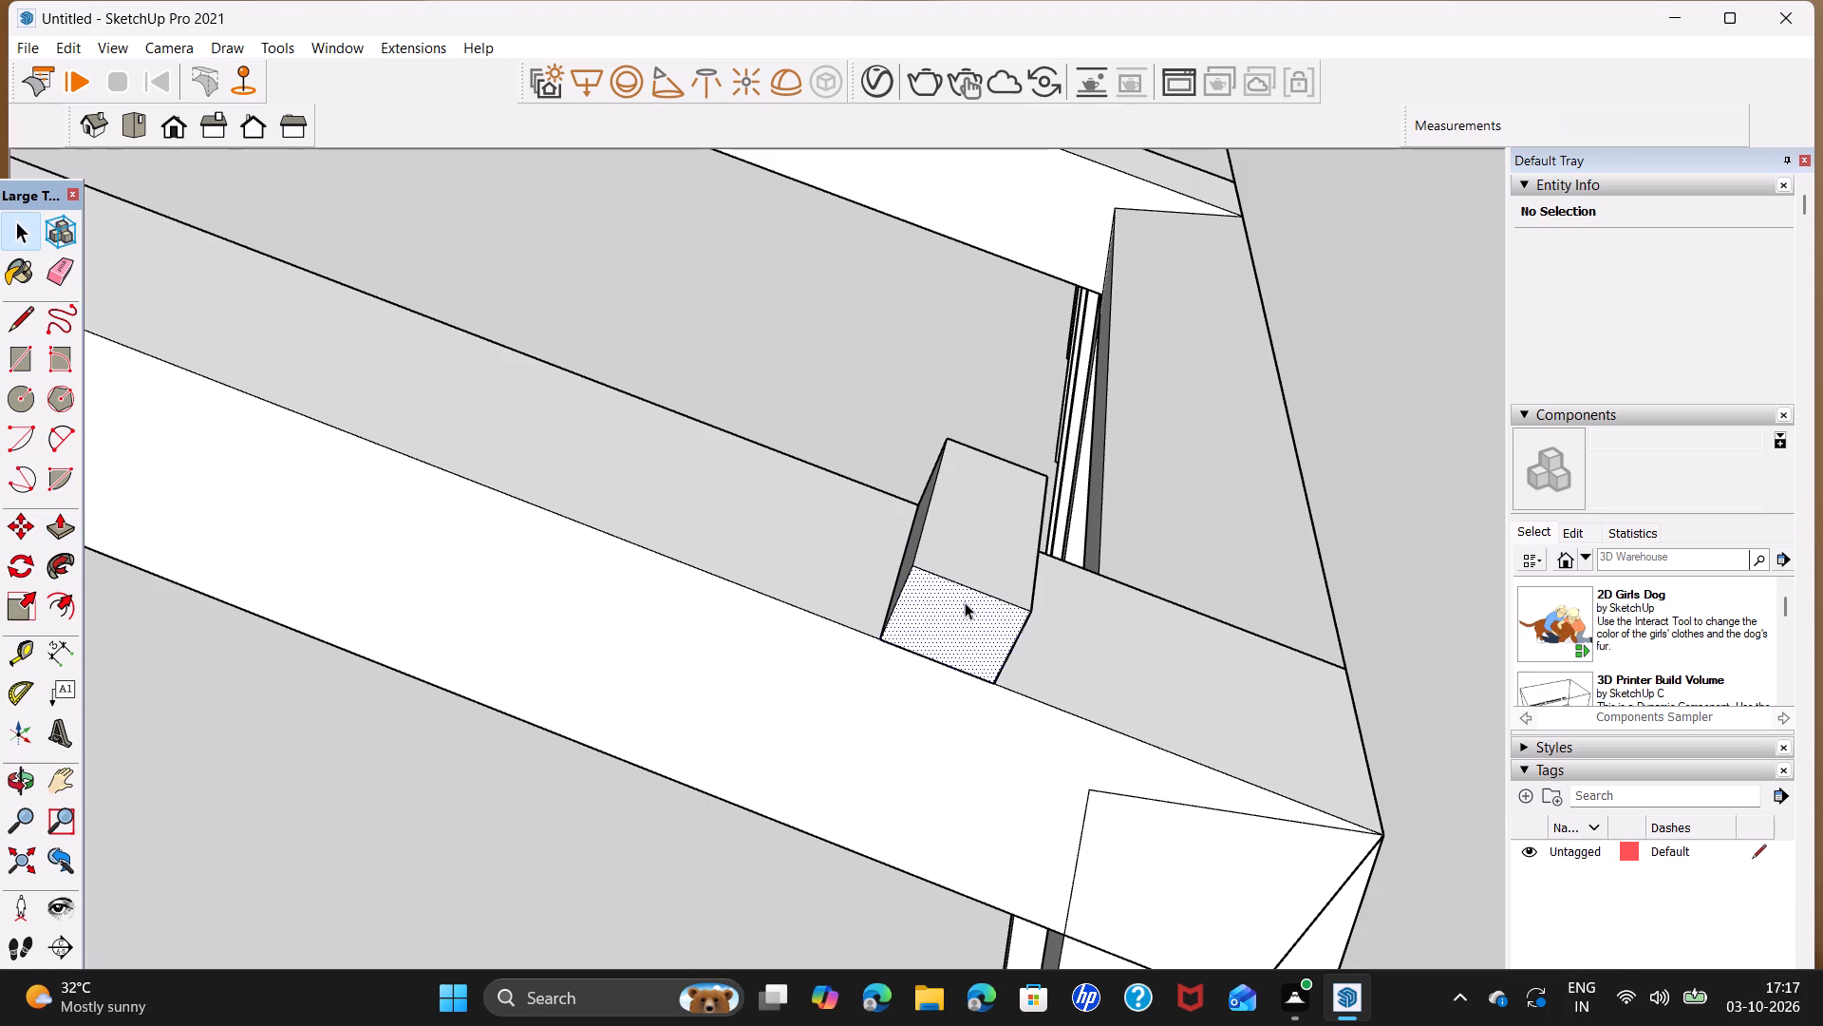
pyautogui.rightClick(965, 602)
pyautogui.tripleClick(953, 635)
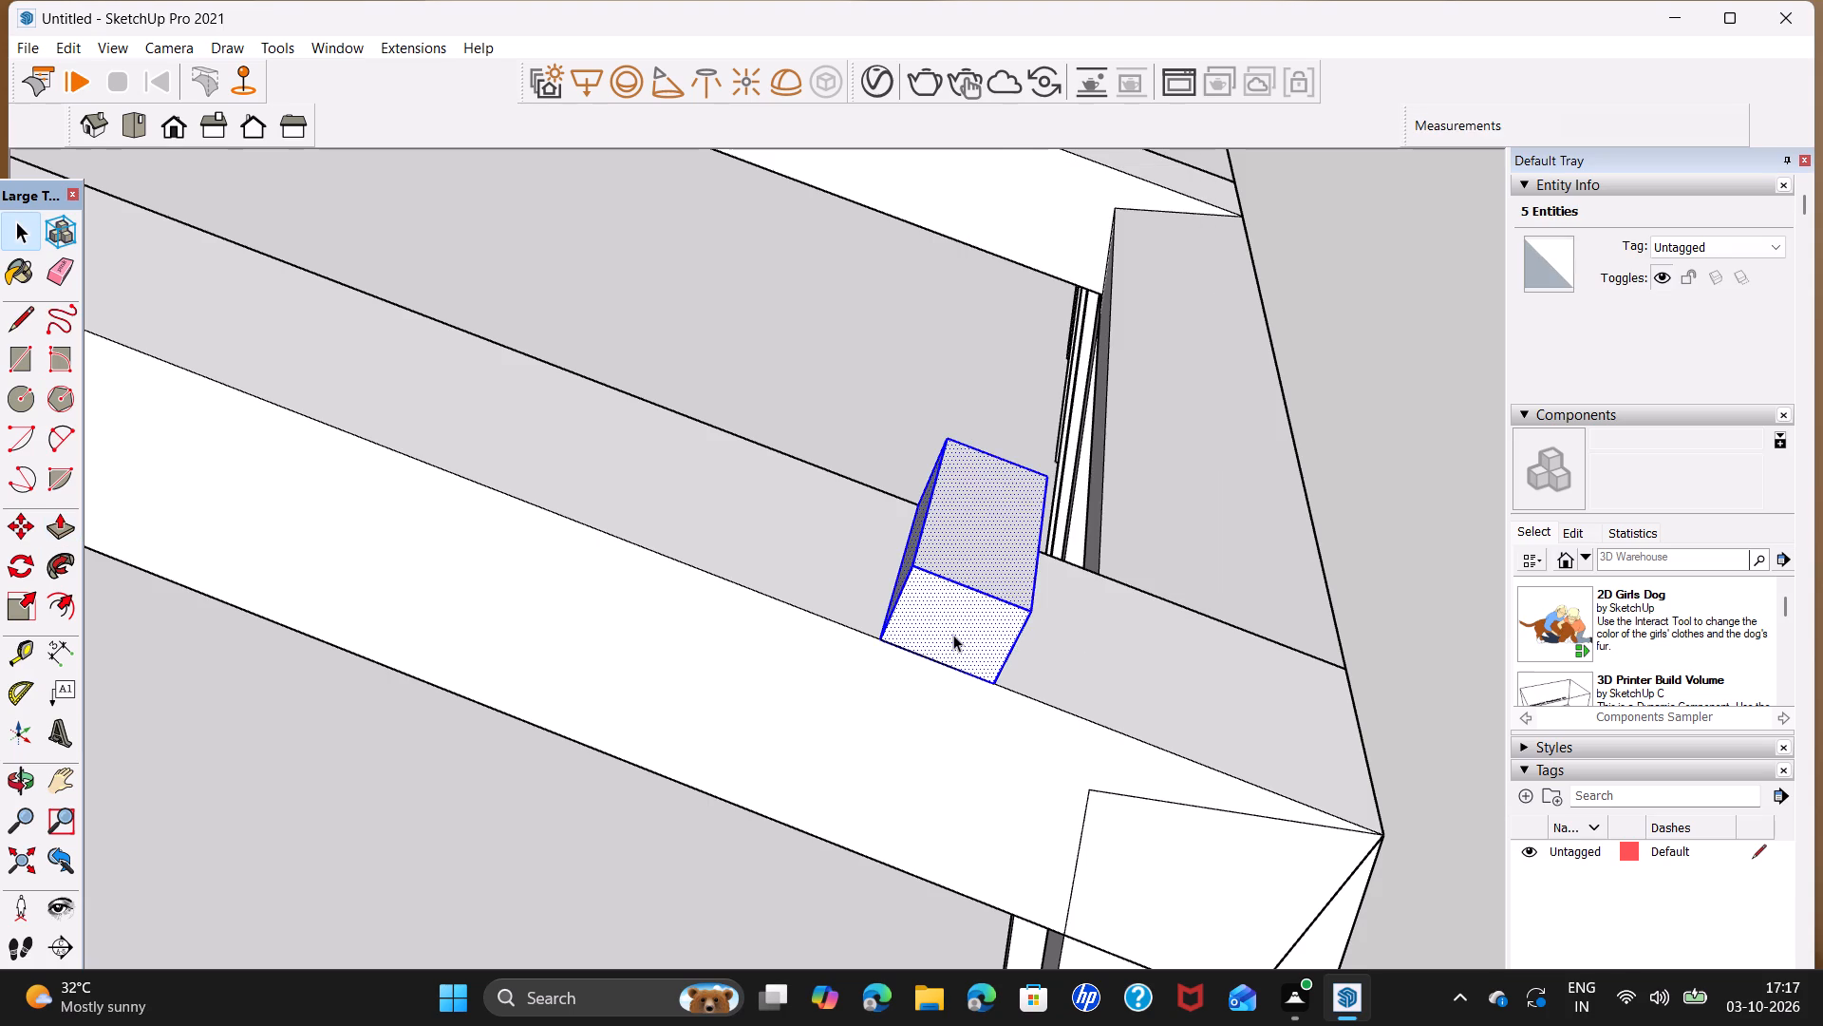
pyautogui.rightClick(953, 635)
pyautogui.click(1027, 407)
# Copy the block group up the end rafter's slope twice, each copy 4' beyond the previous one.
pyautogui.press('m')
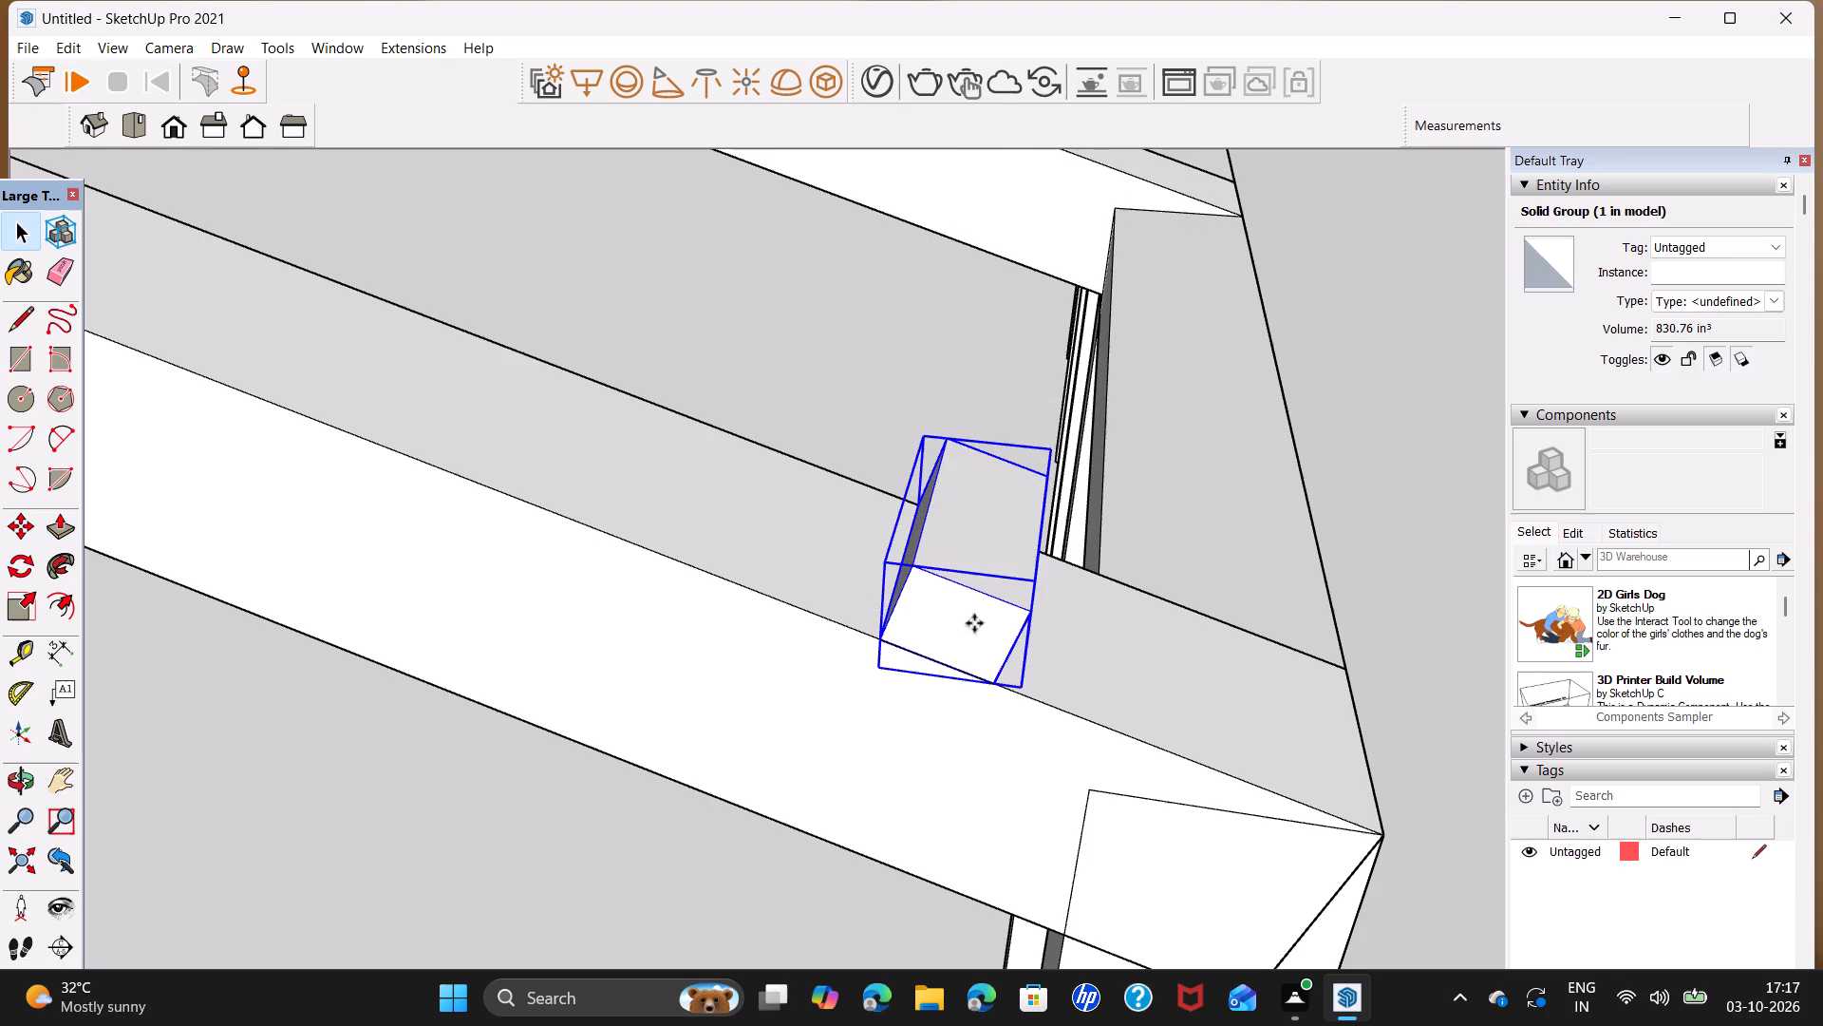
pyautogui.click(877, 636)
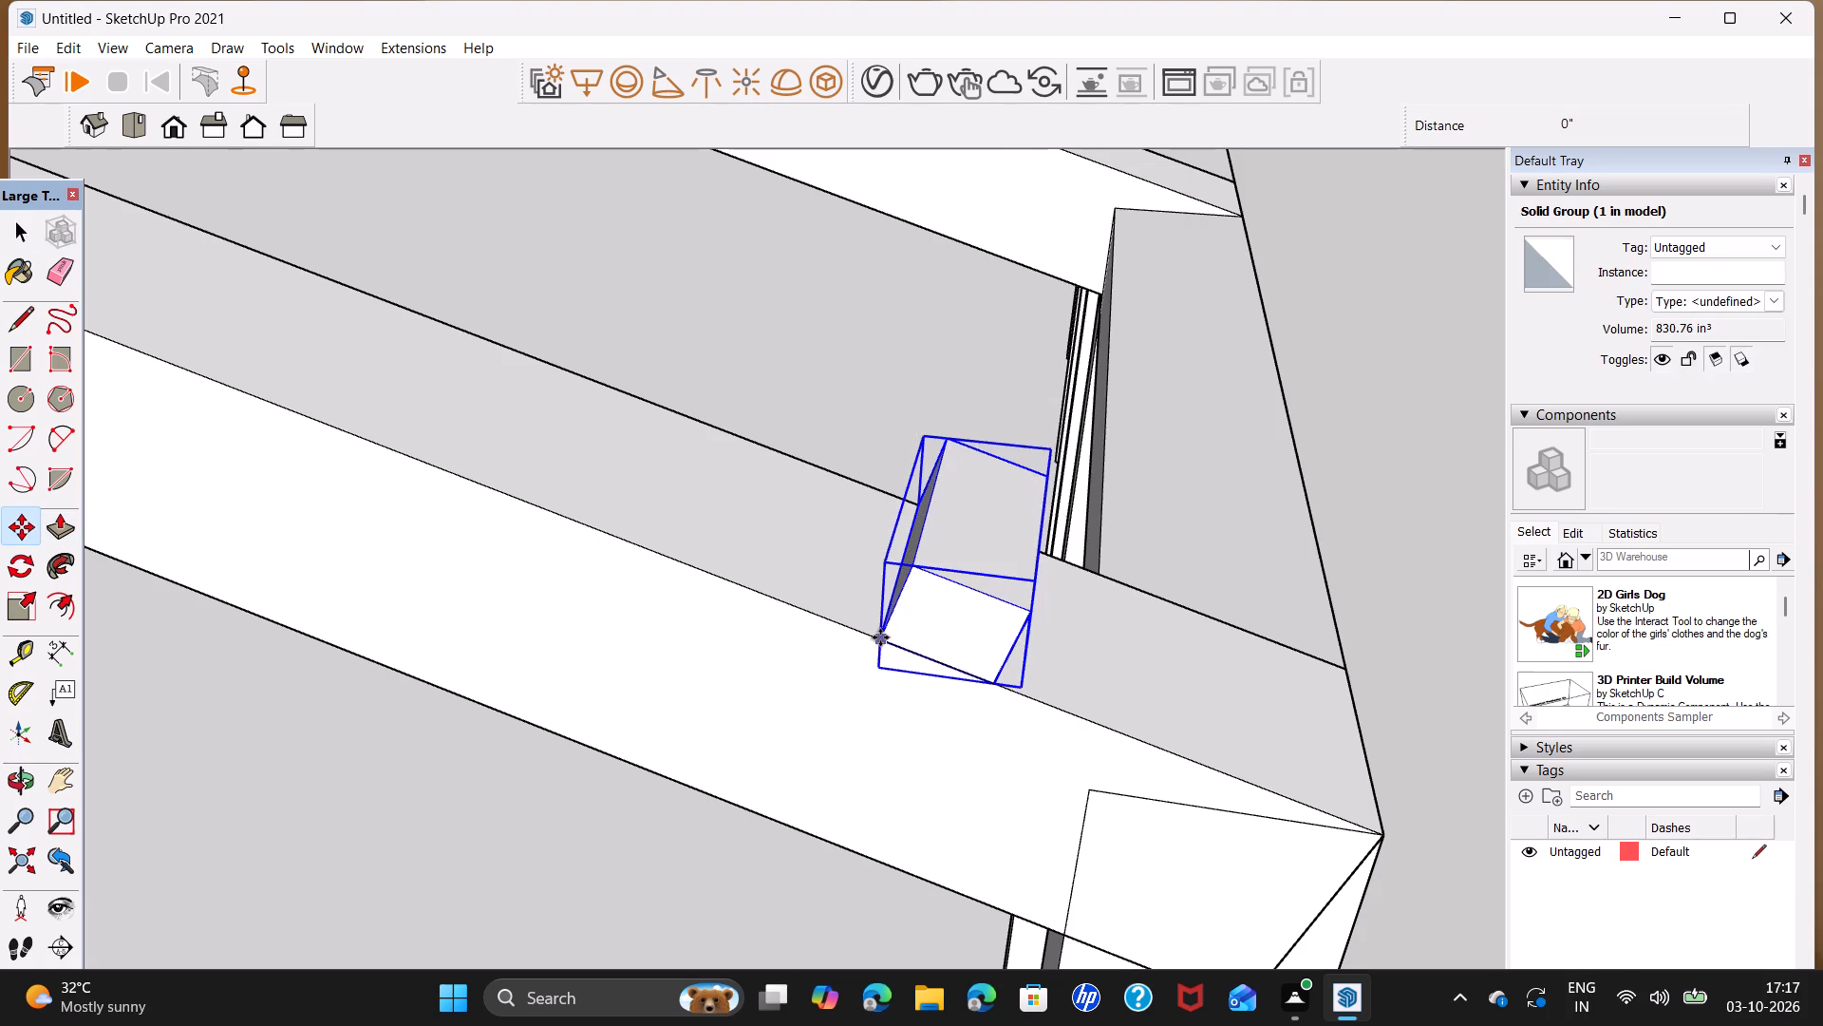
pyautogui.scroll(-2, 676, 588)
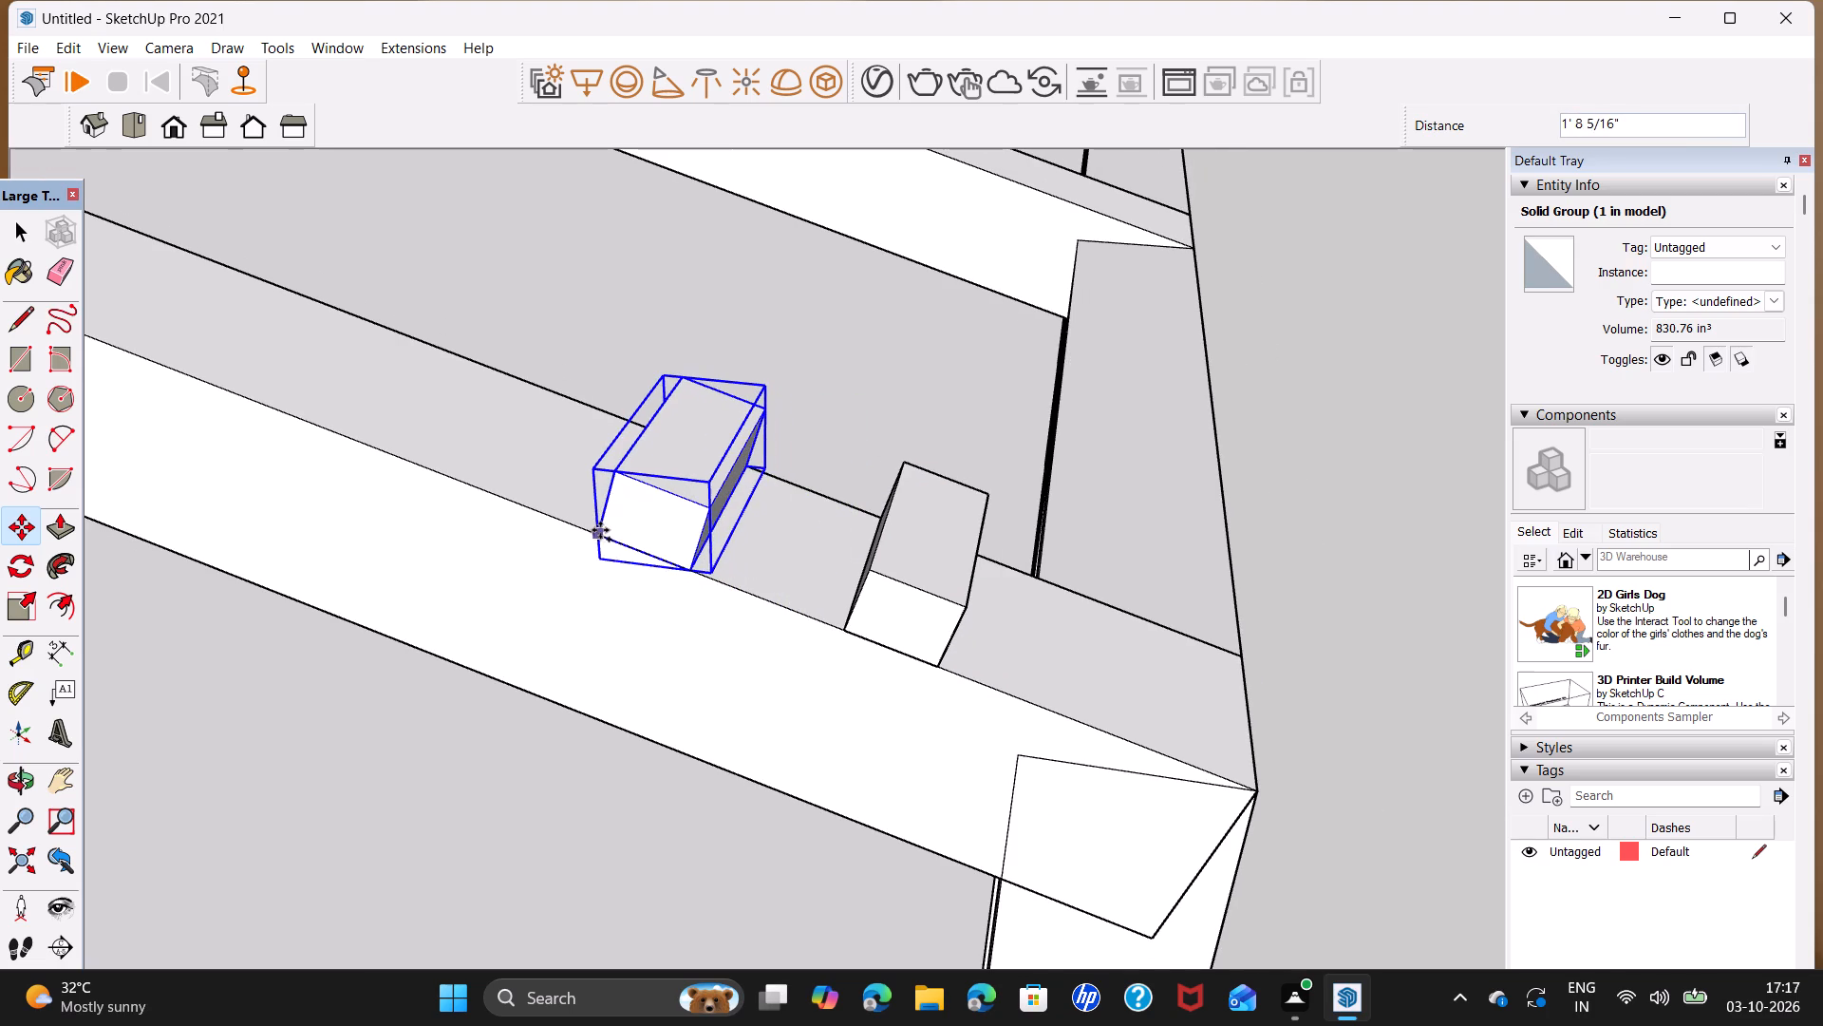
pyautogui.keyDown('shift'); pyautogui.moveTo(596, 527); pyautogui.dragTo(1363, 829, button='middle'); pyautogui.keyUp('shift')
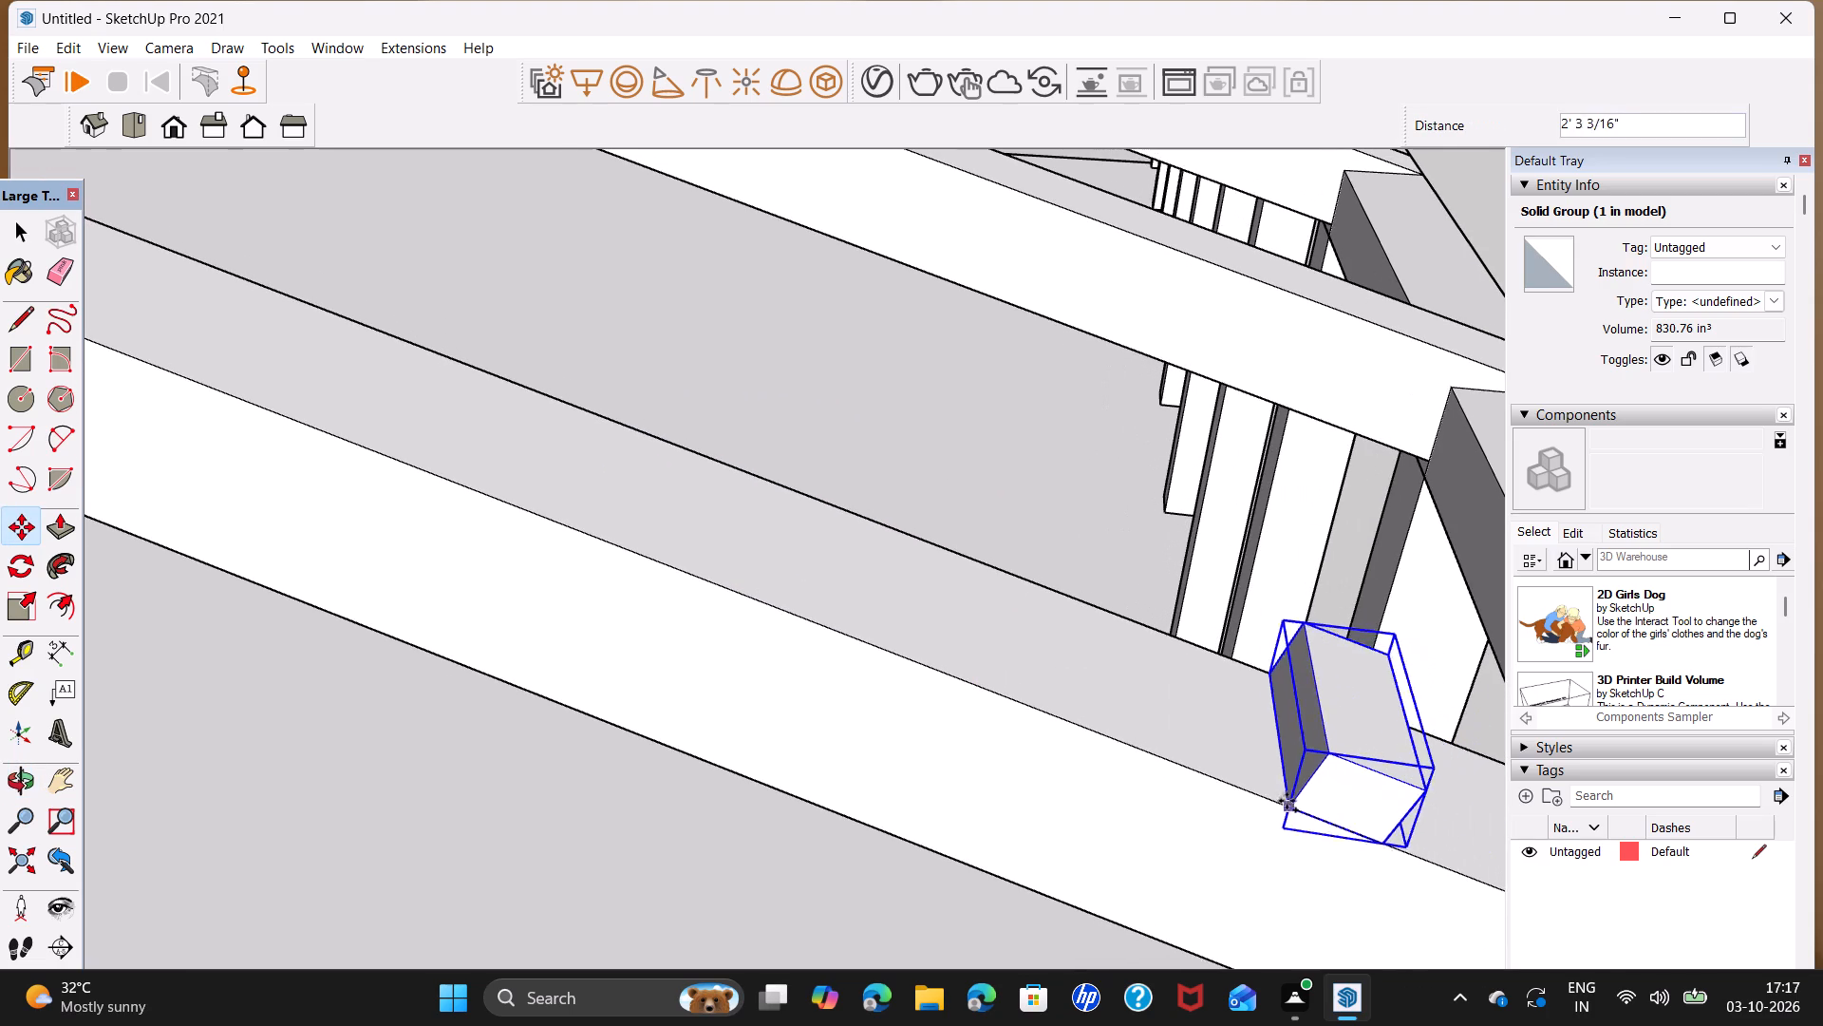
pyautogui.write("4'")
pyautogui.press('Return')
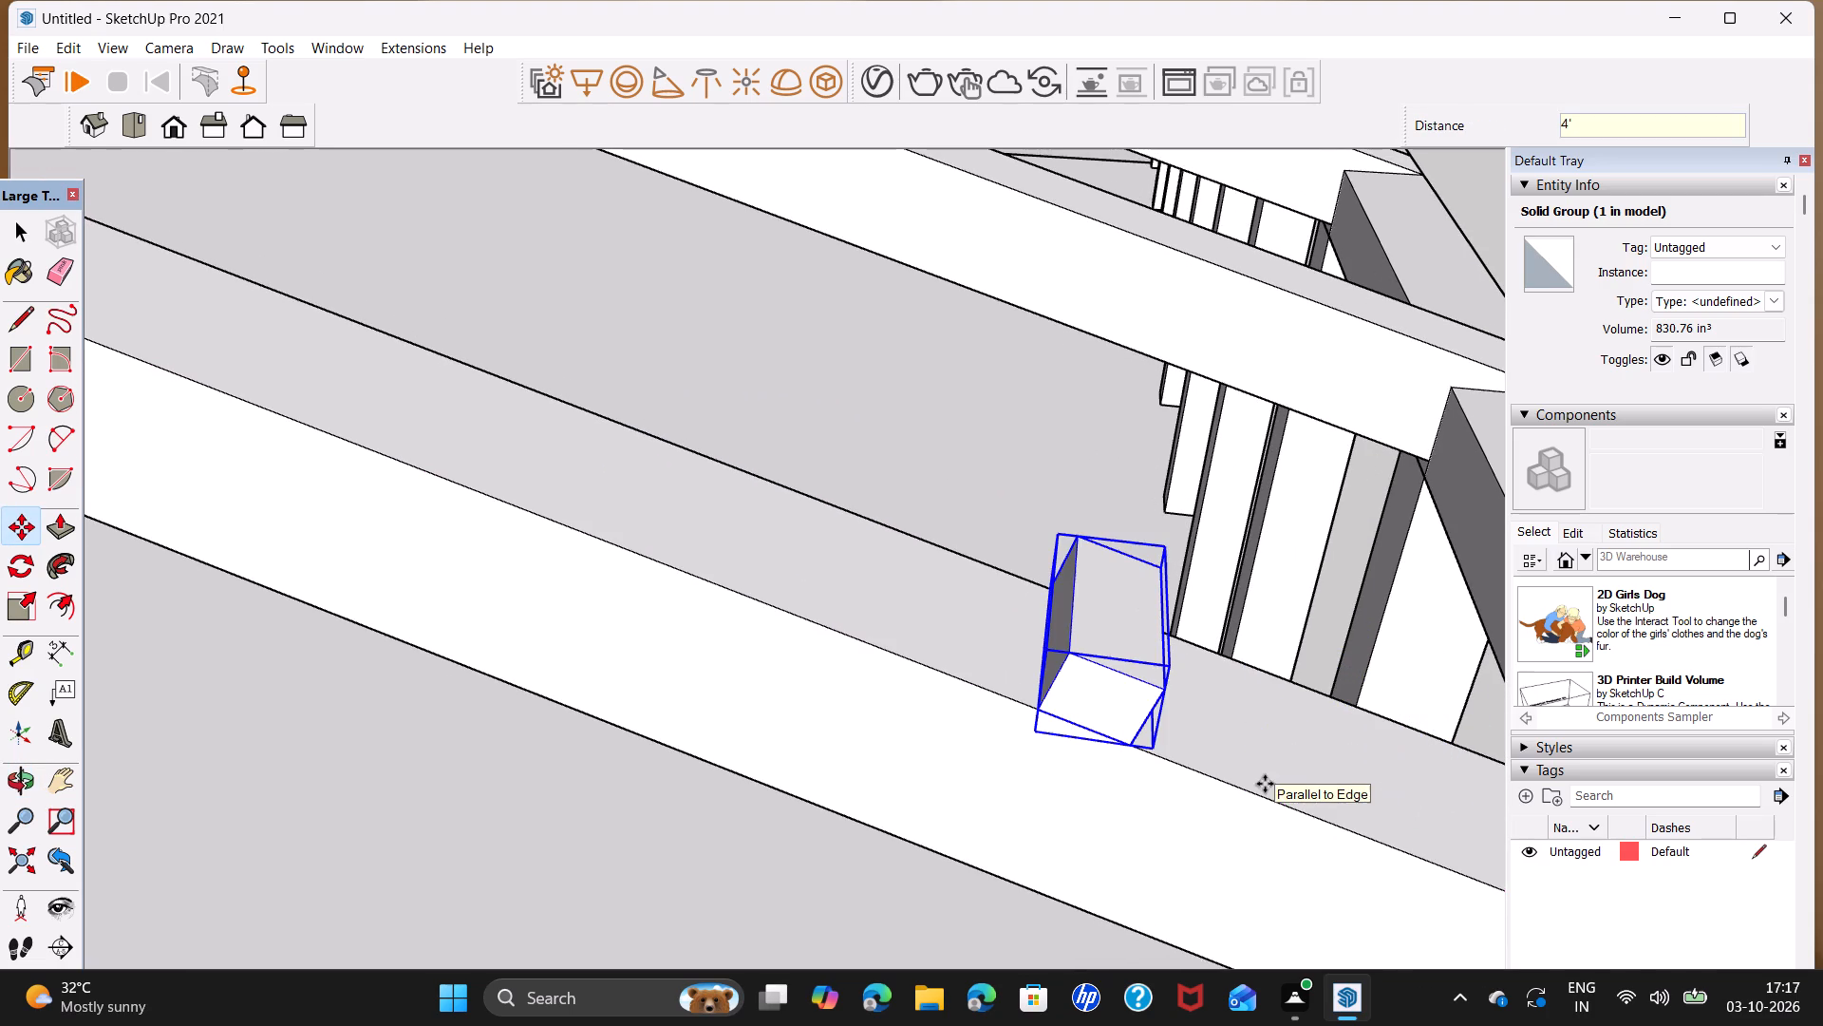
pyautogui.click(1040, 707)
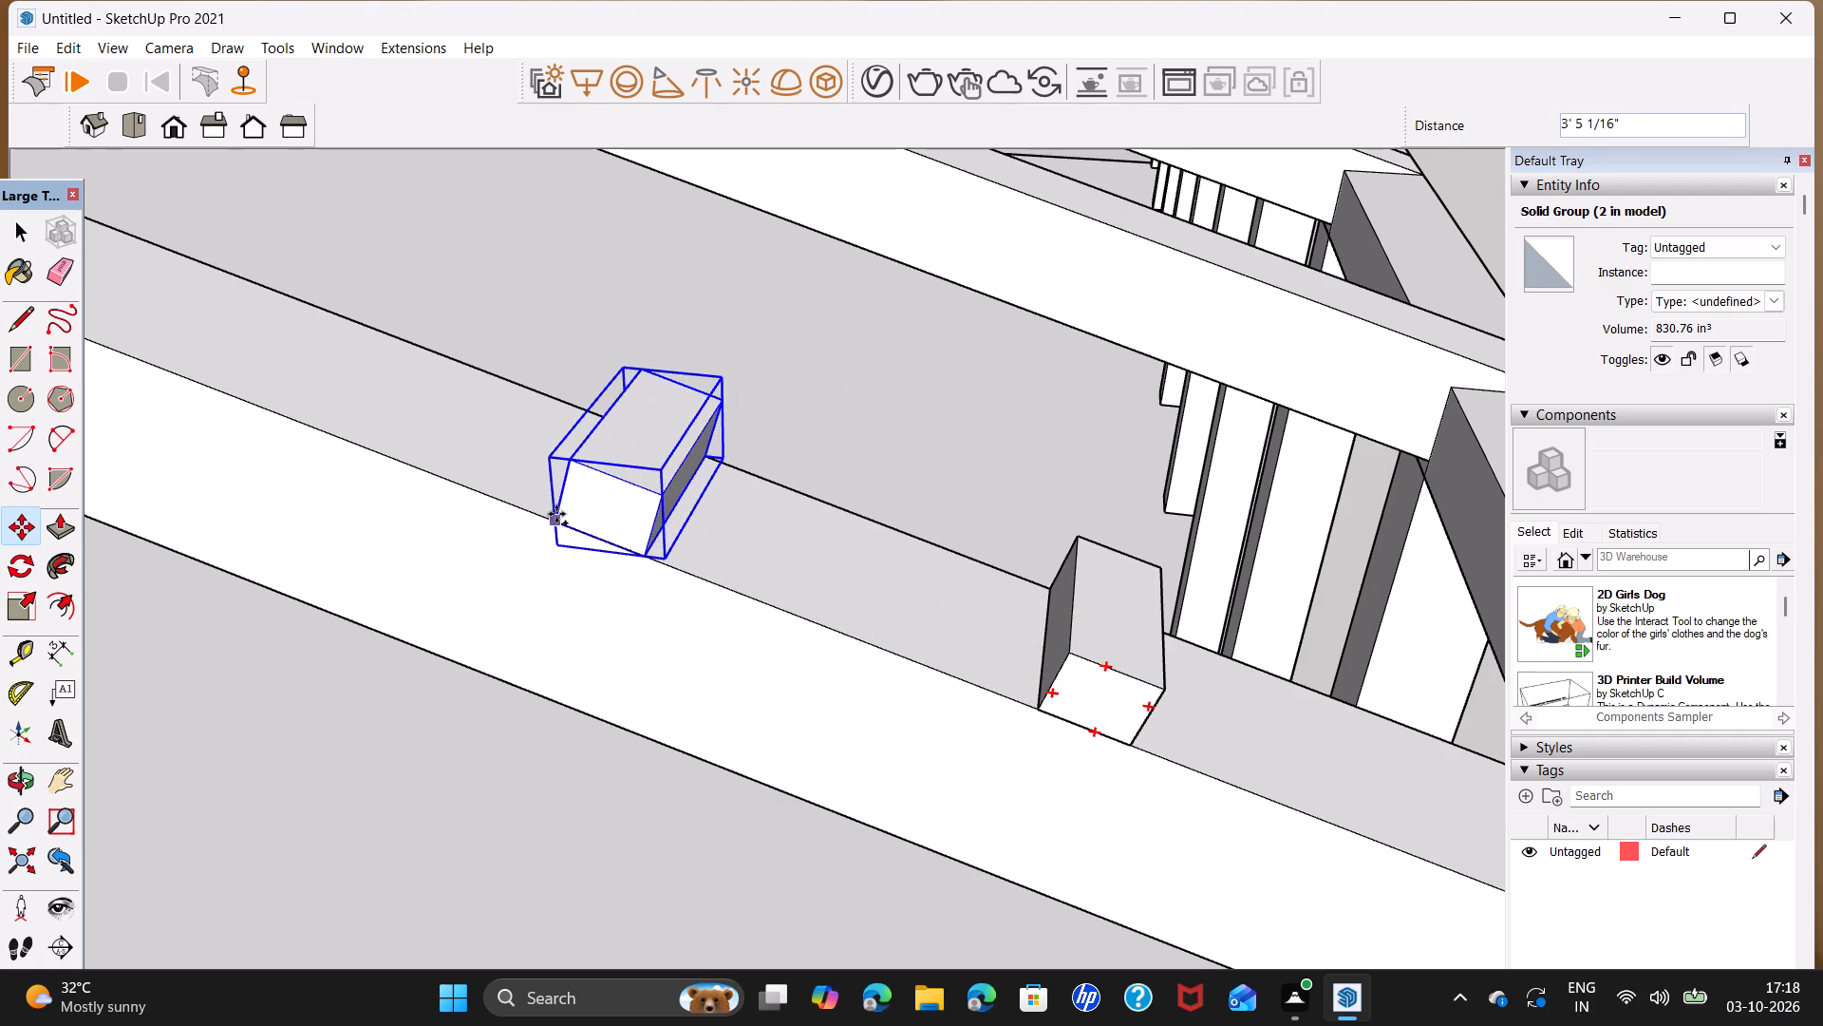
pyautogui.write("4'")
pyautogui.press('Return')
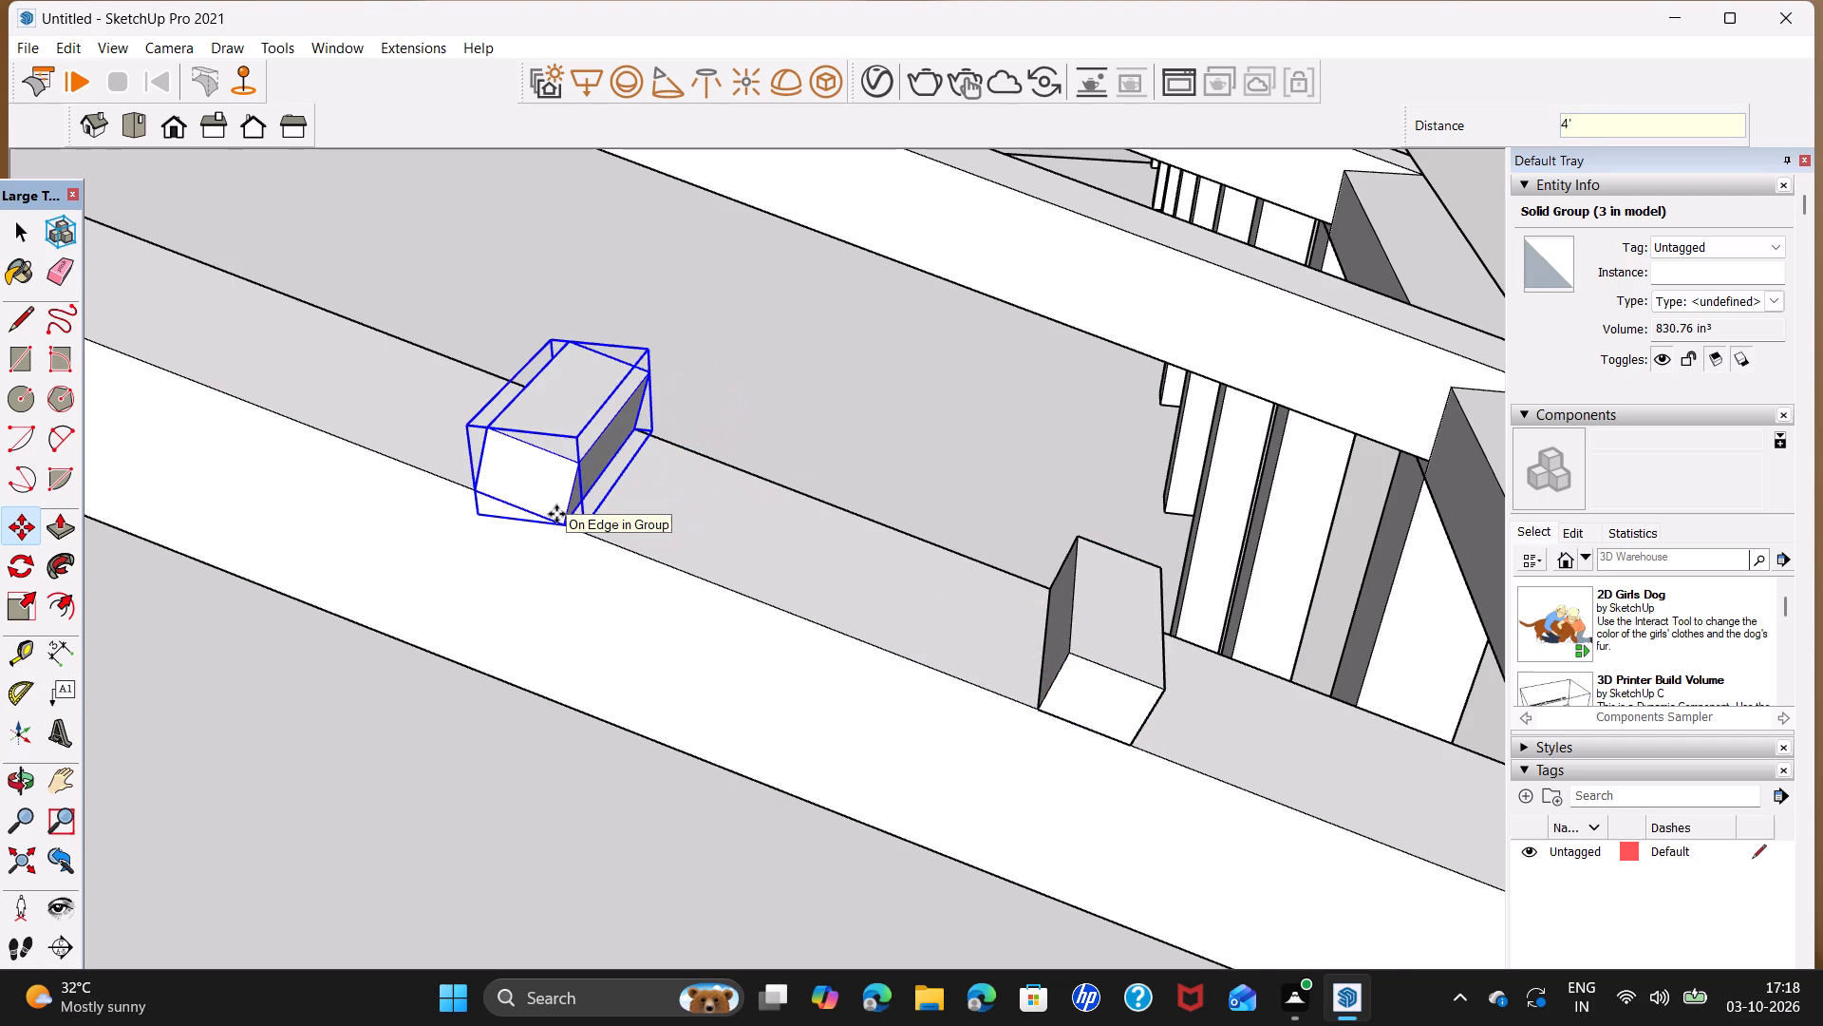
# Add two more block copies up the end rafter, each 4' beyond the last one.
pyautogui.scroll(-9, 555, 512)
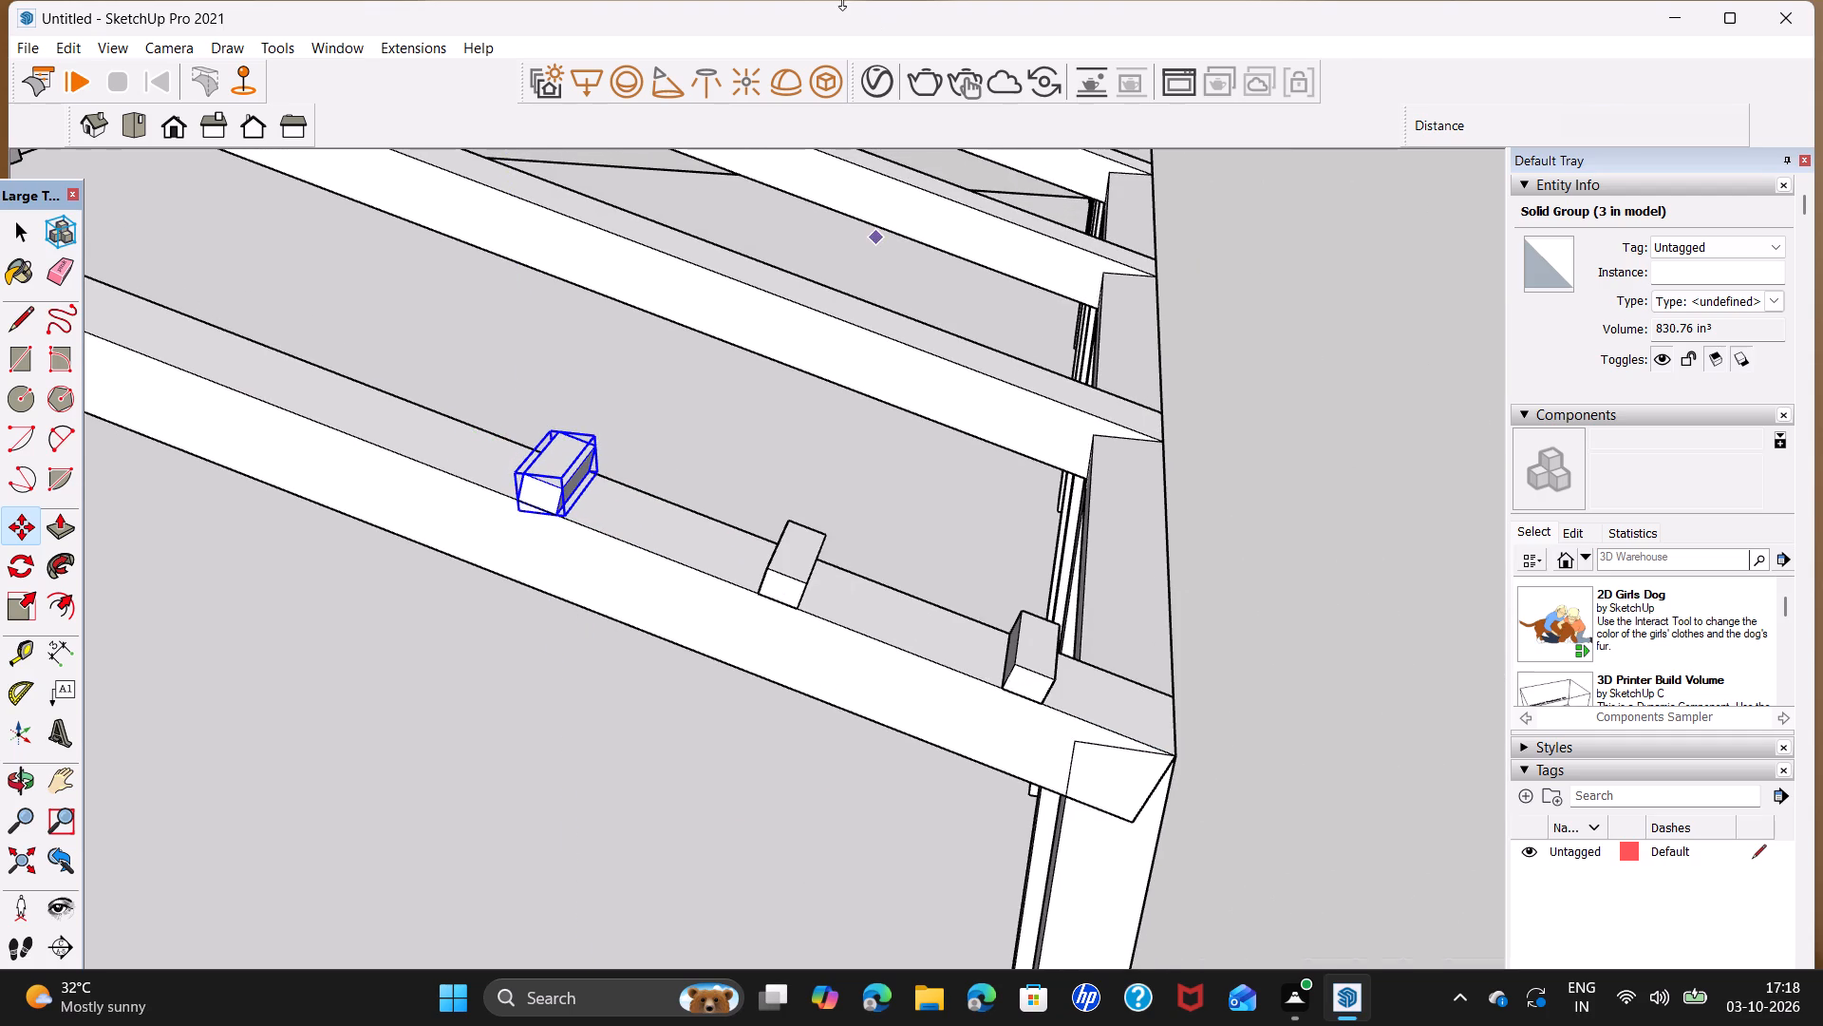
pyautogui.moveTo(527, 465); pyautogui.dragTo(1051, 692, button='middle')
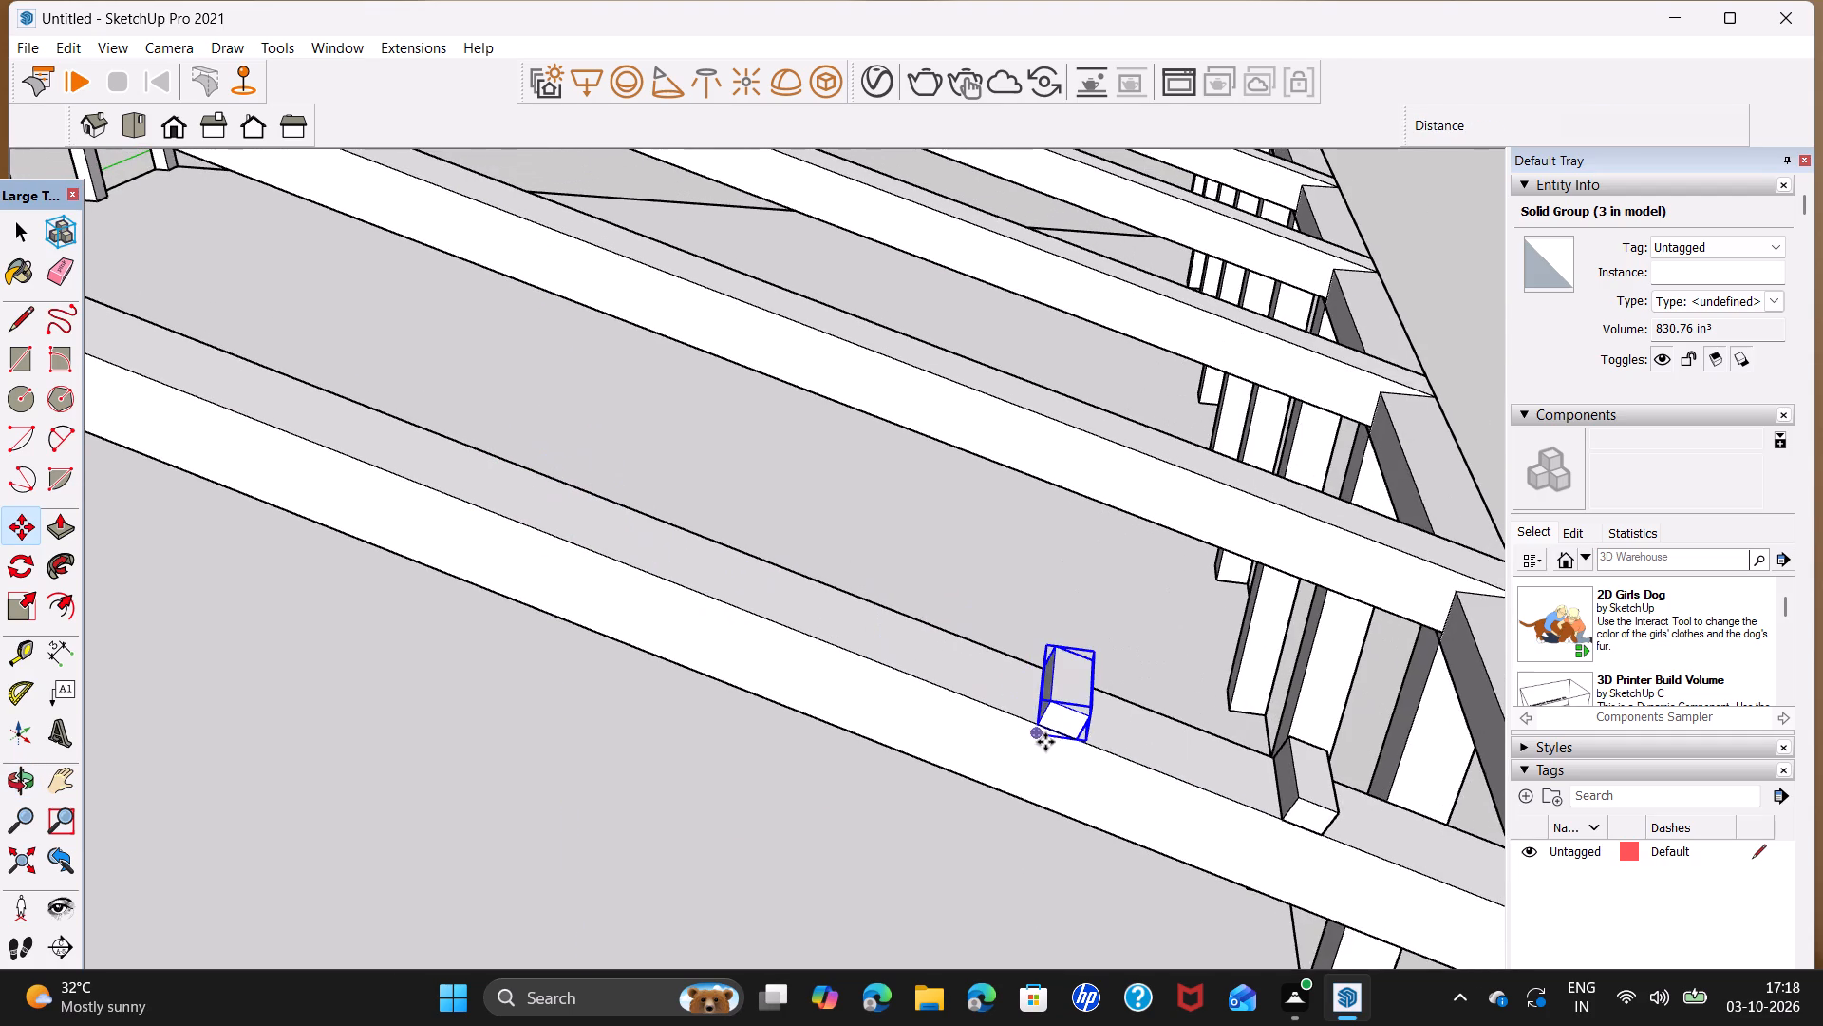
pyautogui.scroll(4, 1043, 739)
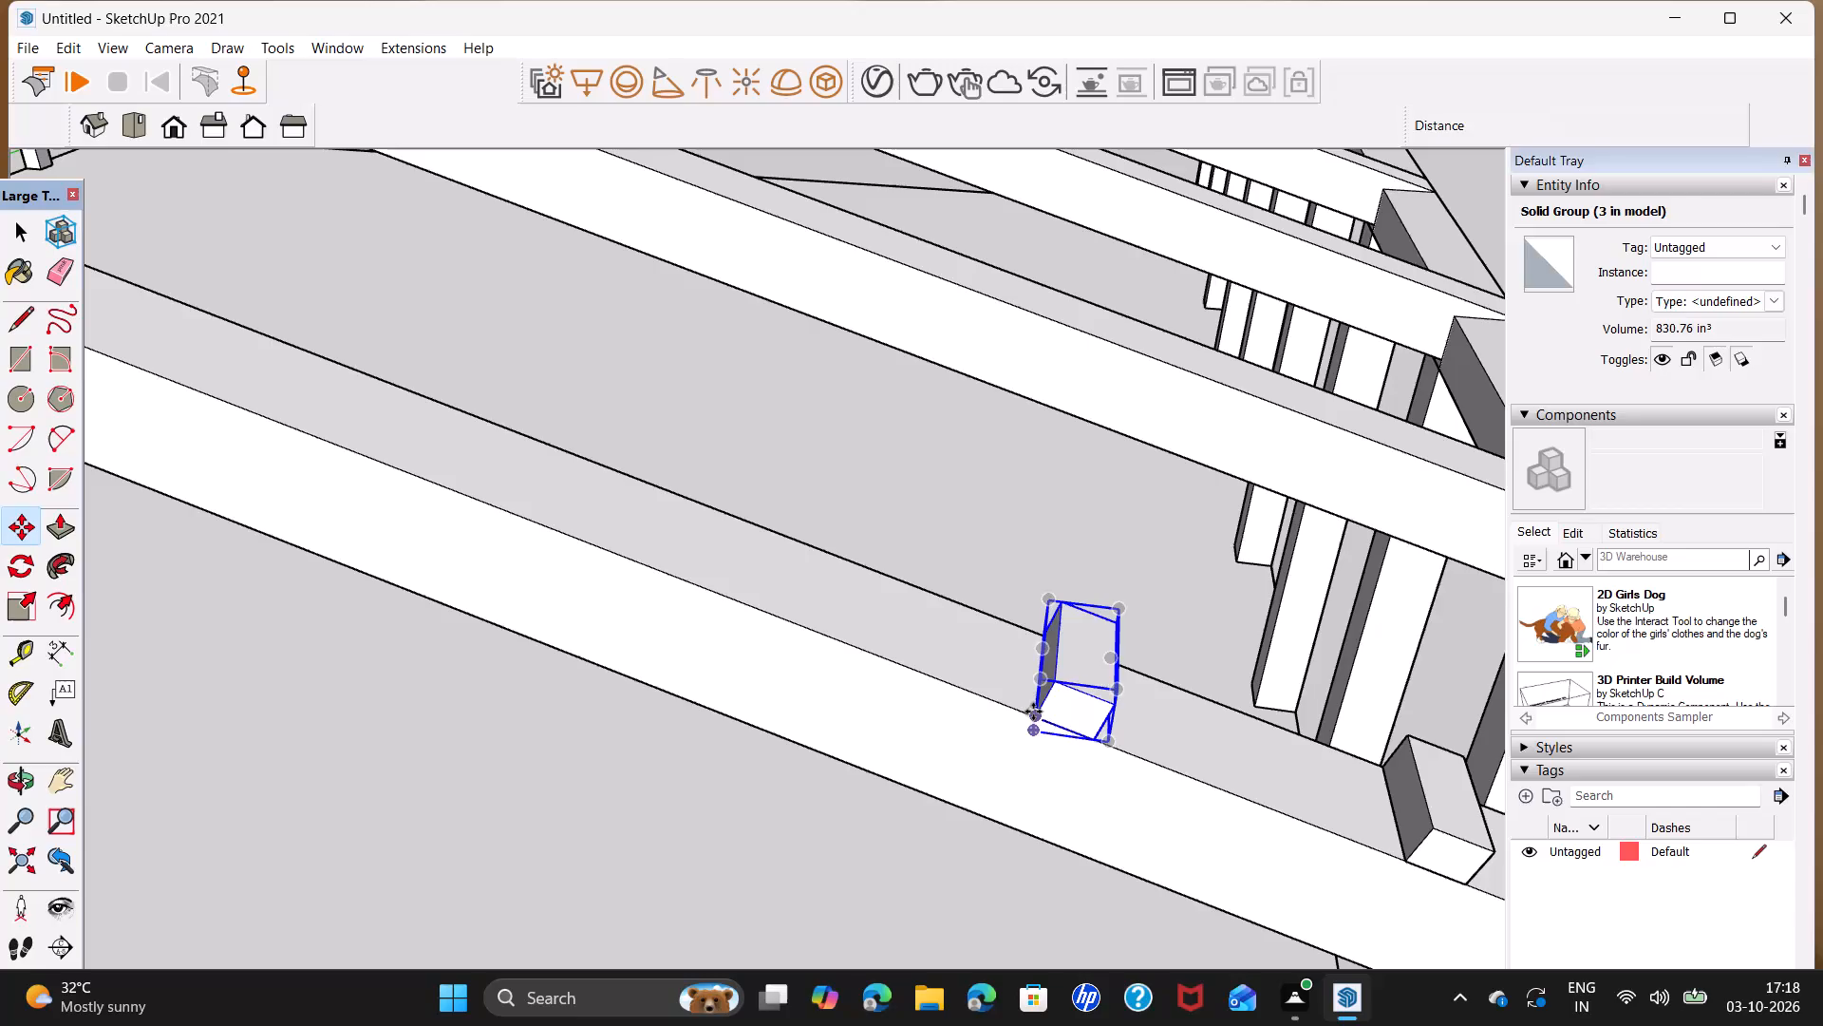
pyautogui.click(1033, 712)
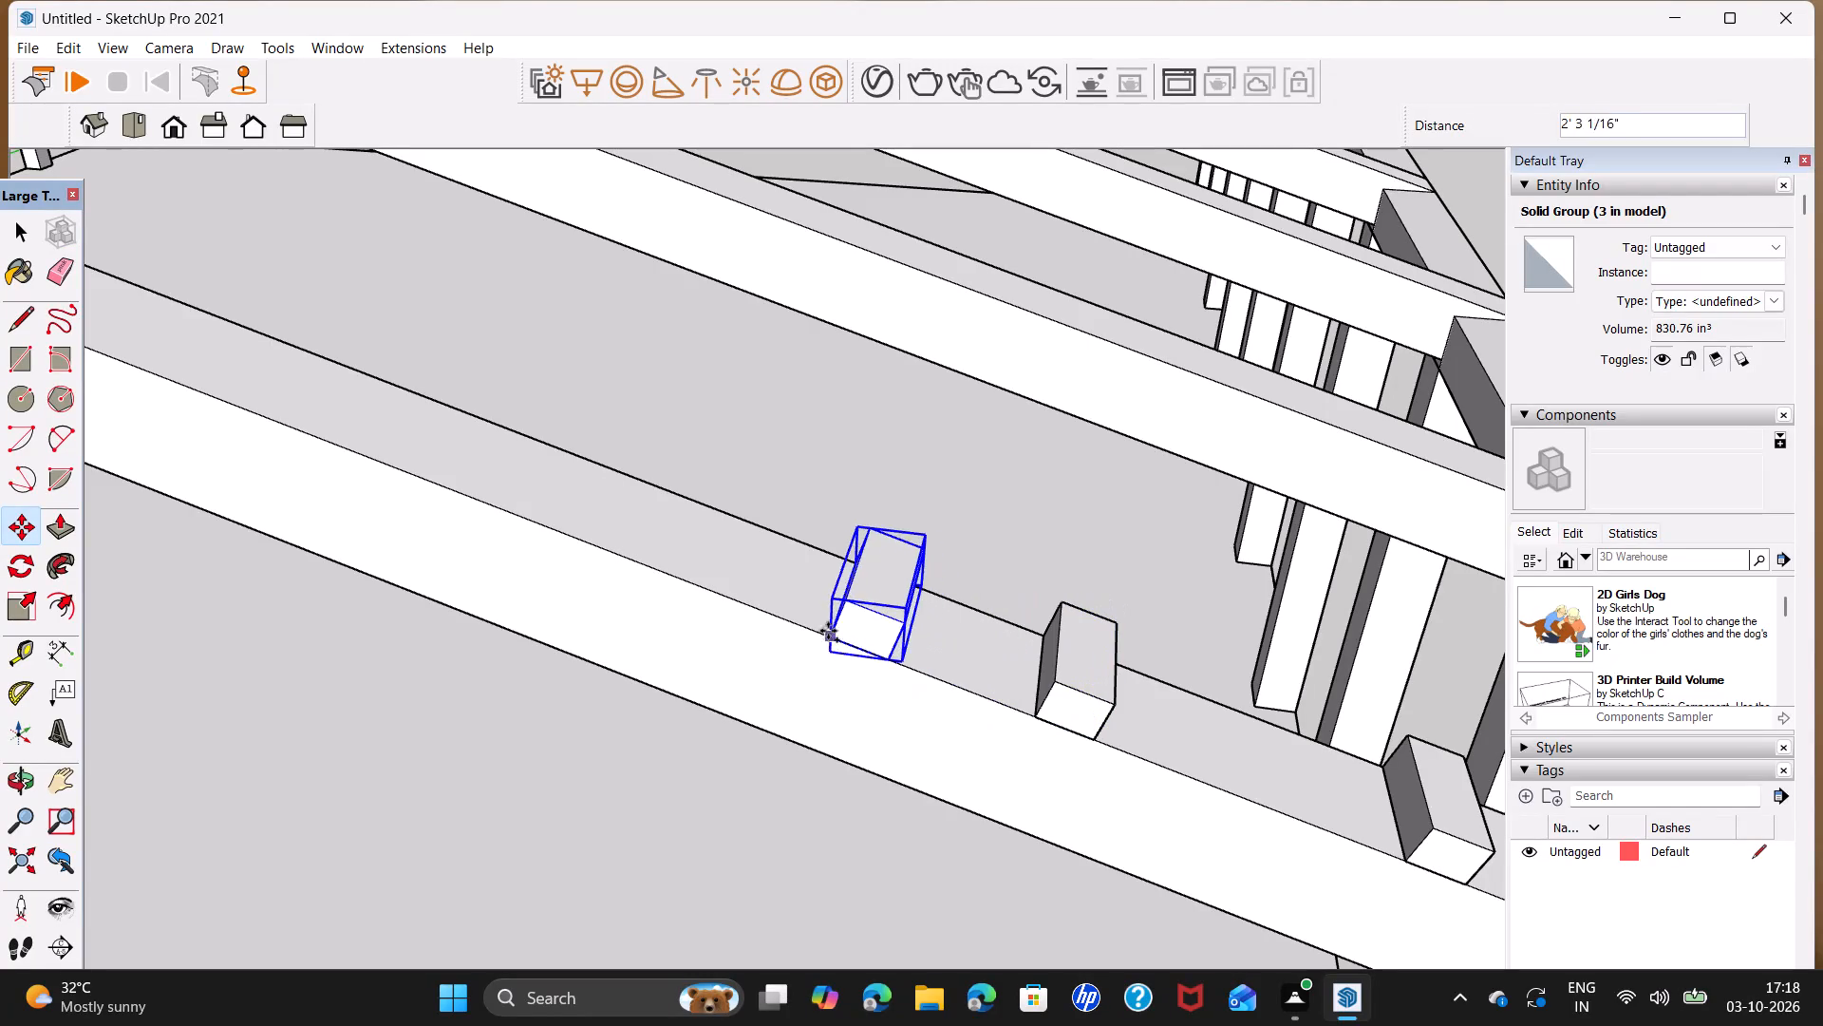
pyautogui.write("4'")
pyautogui.press('Return')
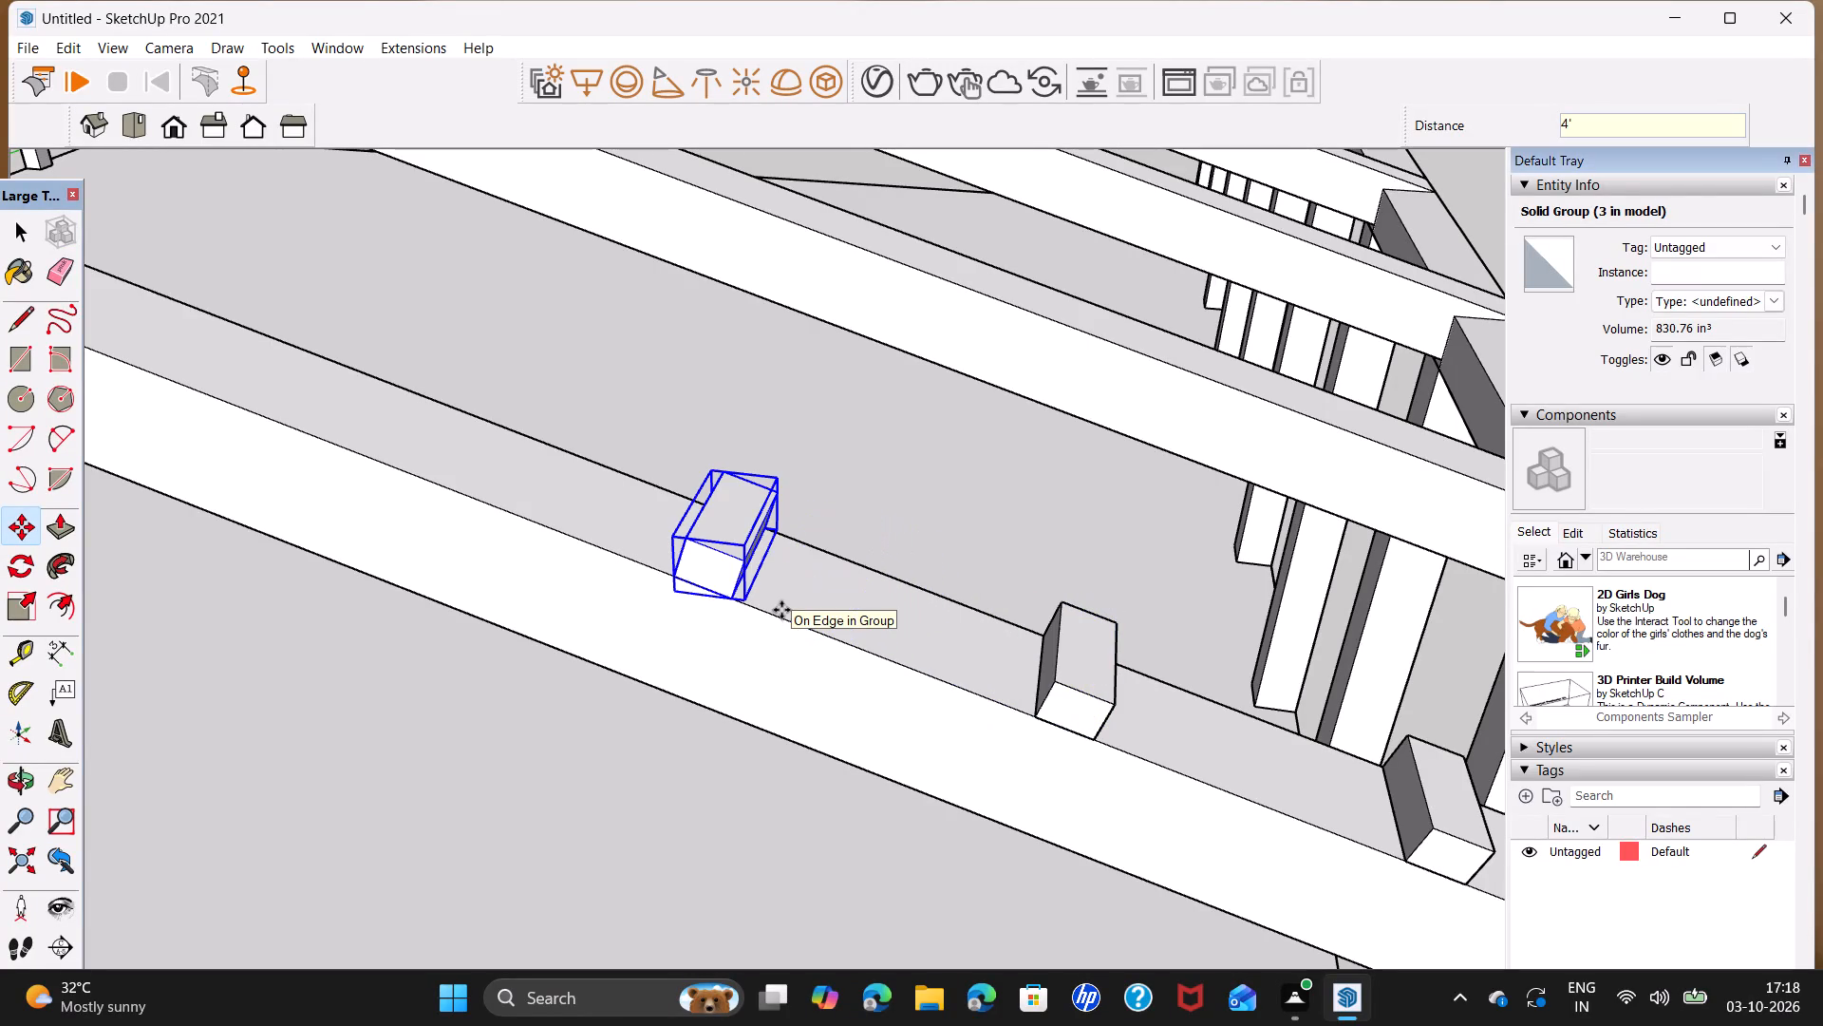
pyautogui.click(670, 571)
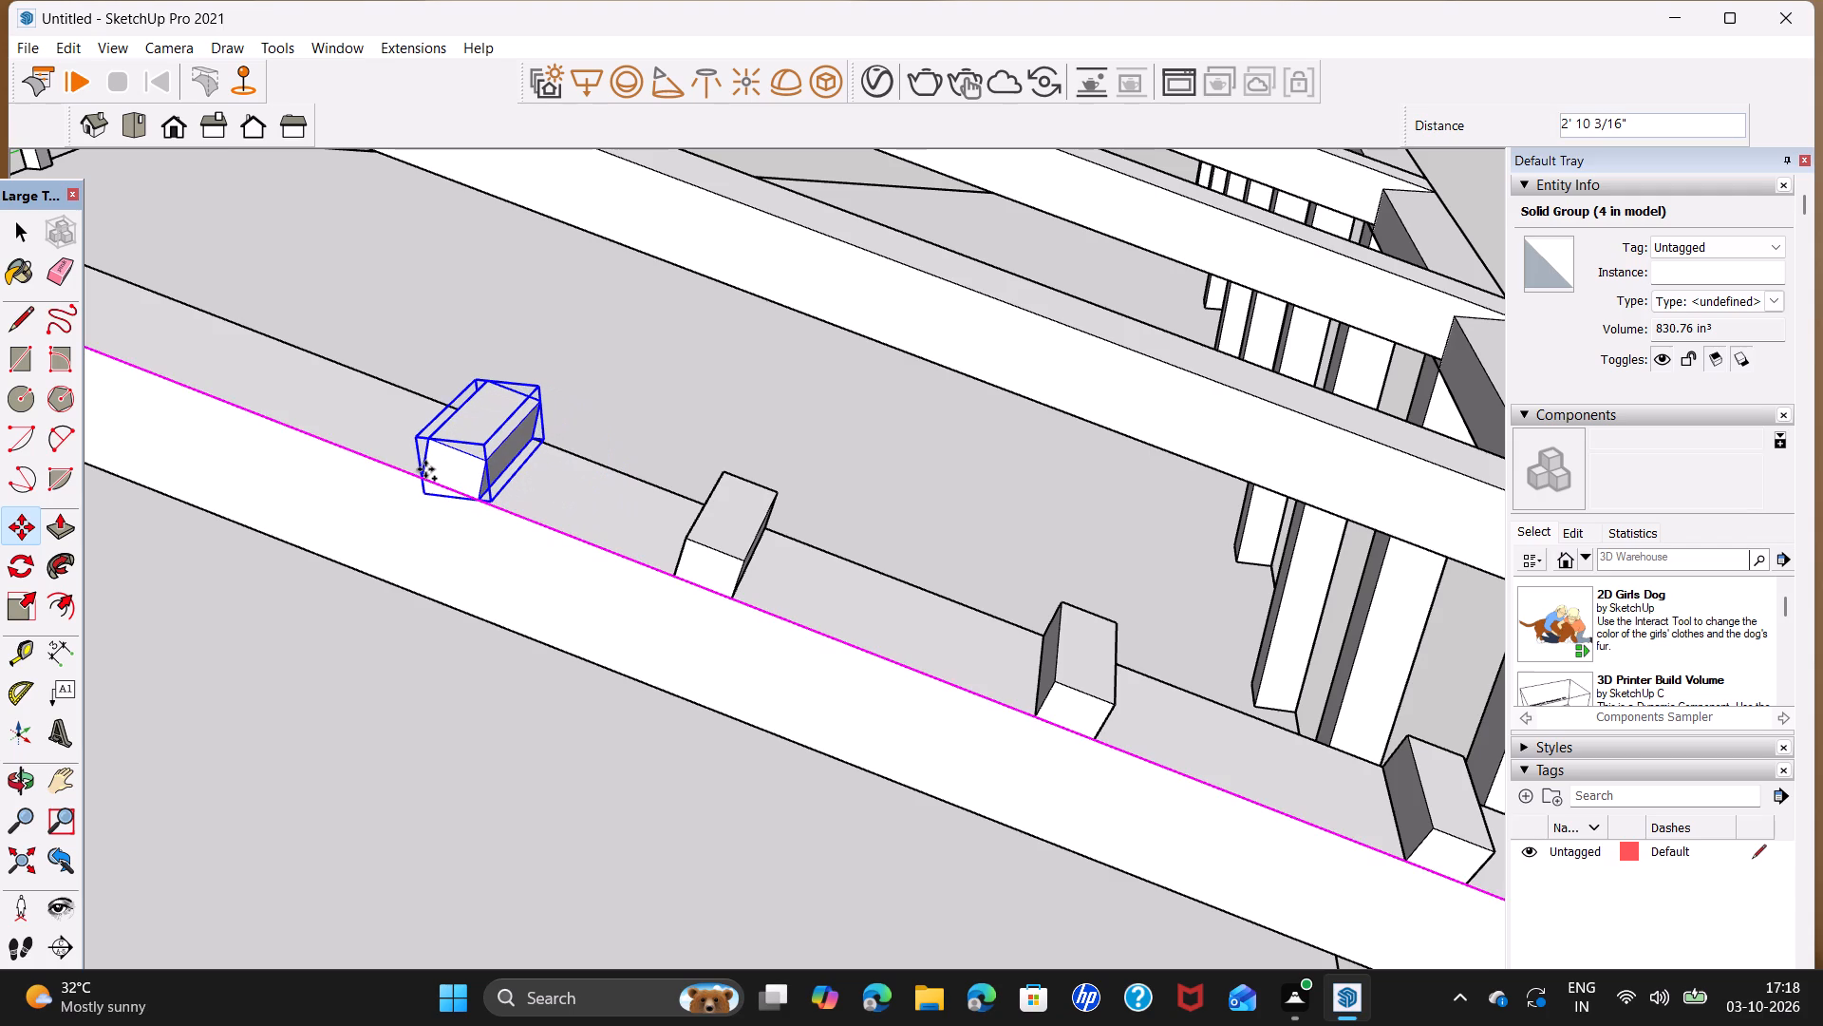
pyautogui.write("4'")
pyautogui.press('Return')
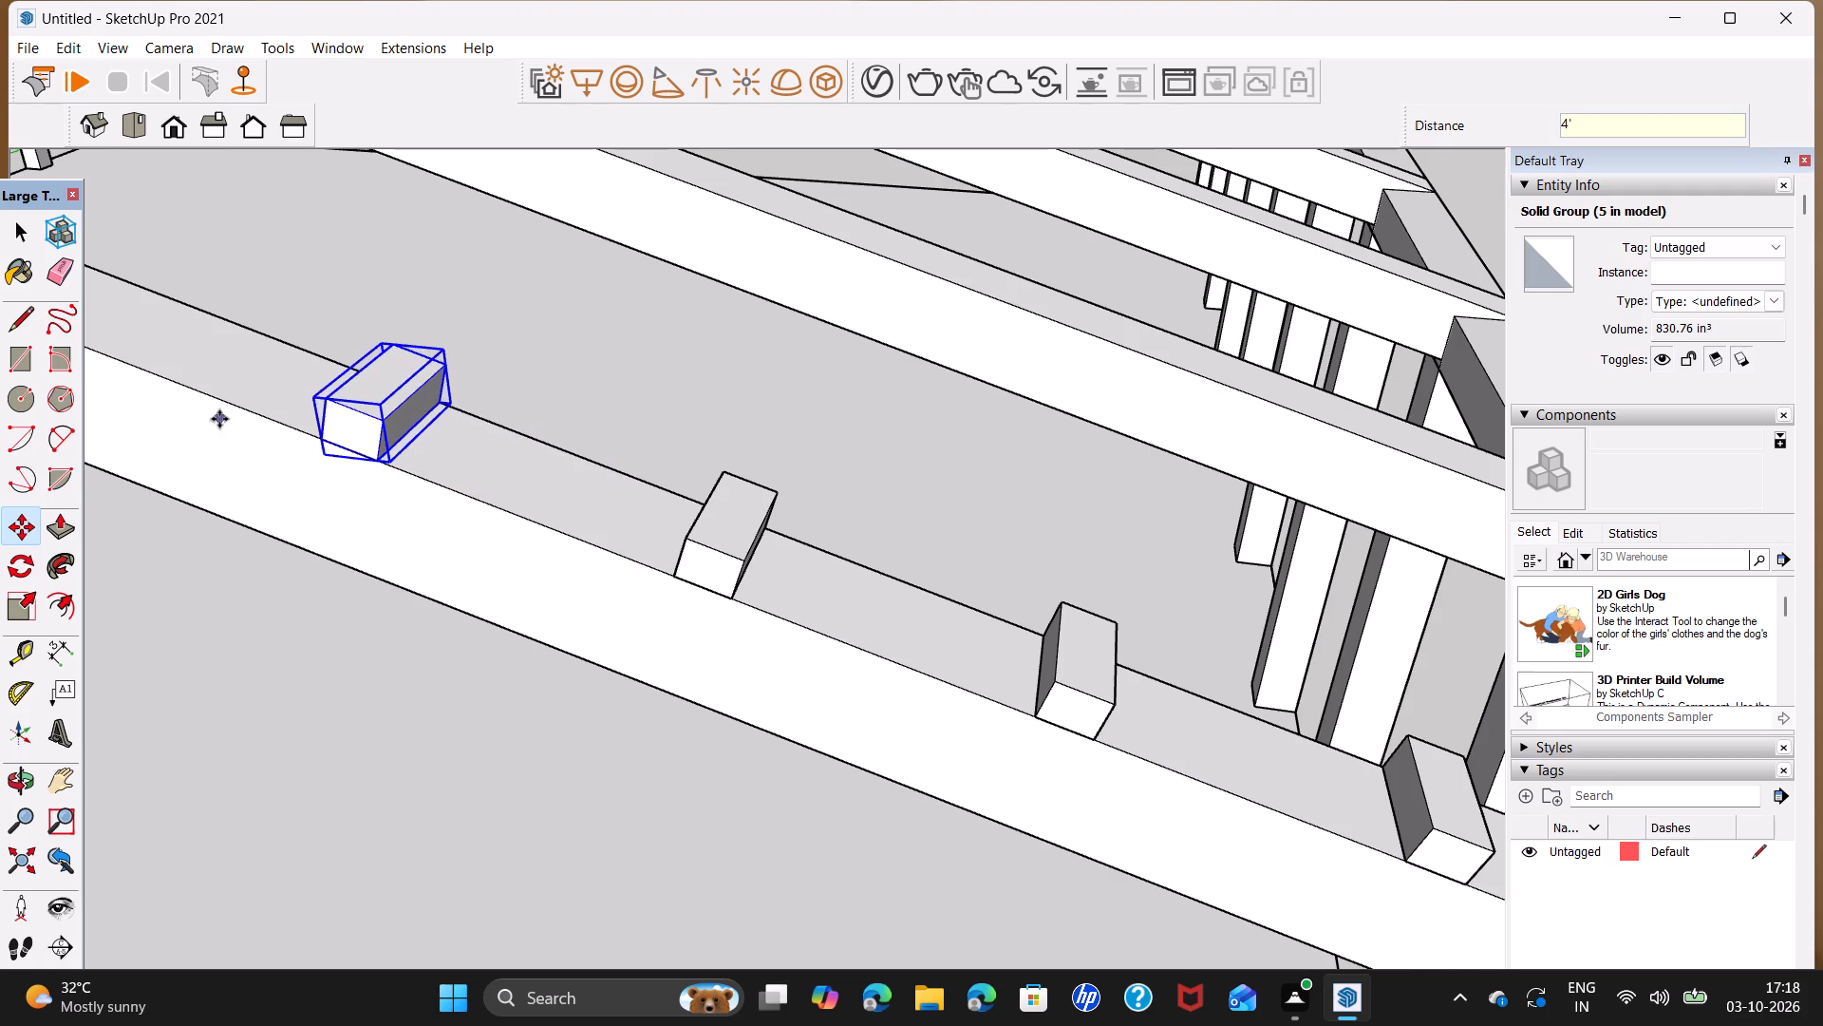
# Copy the uppermost block of this row another 4' up the end rafter along its edge.
pyautogui.scroll(-4, 197, 436)
pyautogui.keyDown('shift'); pyautogui.moveTo(197, 437); pyautogui.dragTo(1015, 759, button='middle'); pyautogui.keyUp('shift')
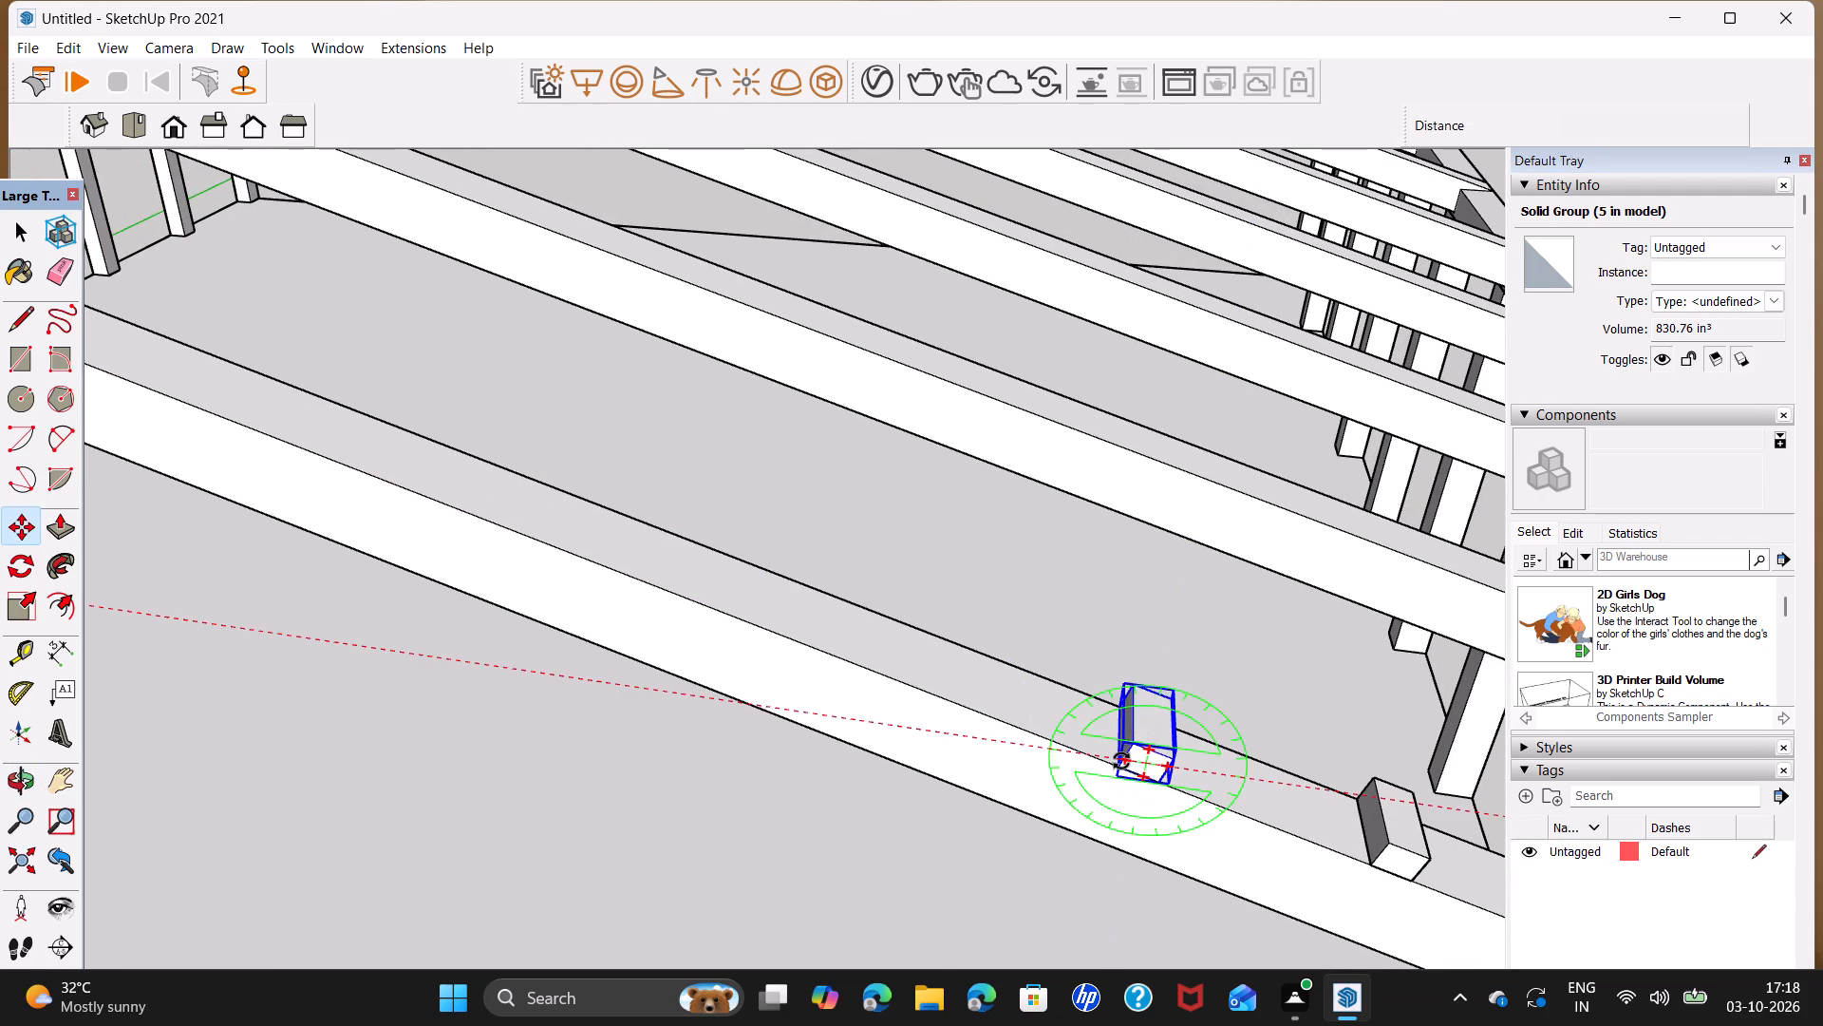
pyautogui.scroll(8, 1121, 769)
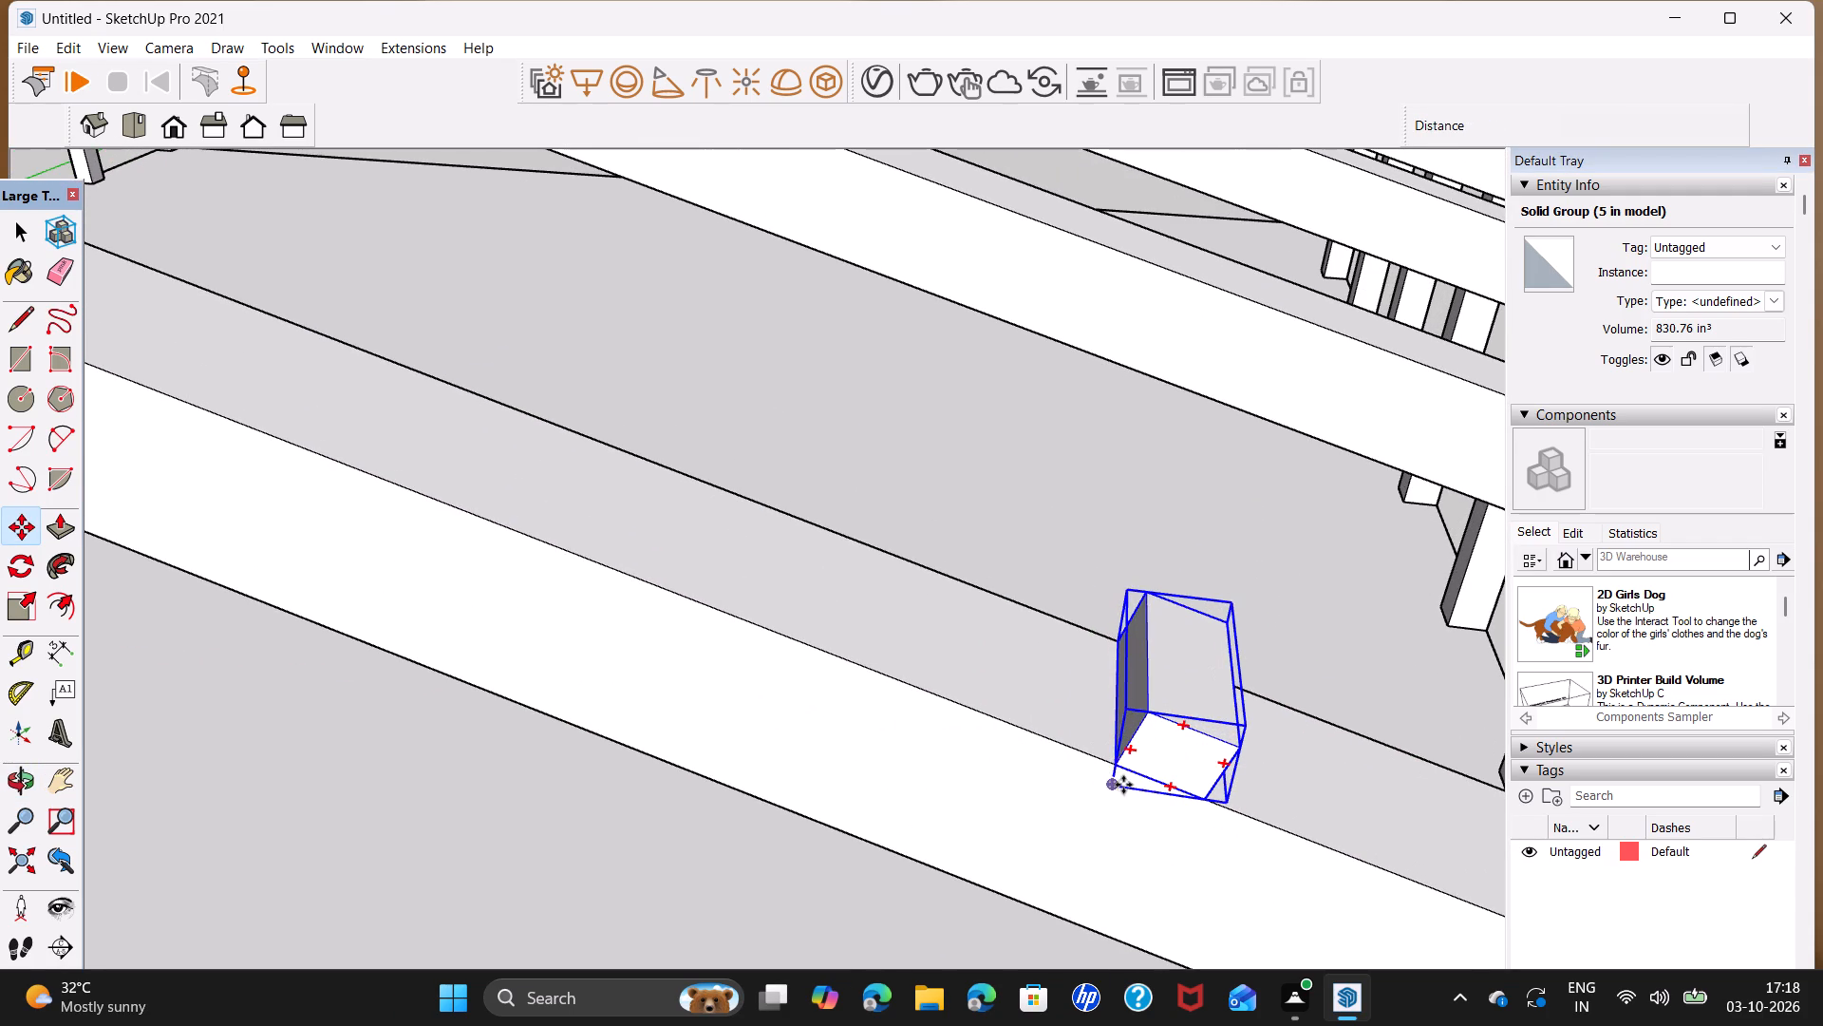
pyautogui.click(1114, 767)
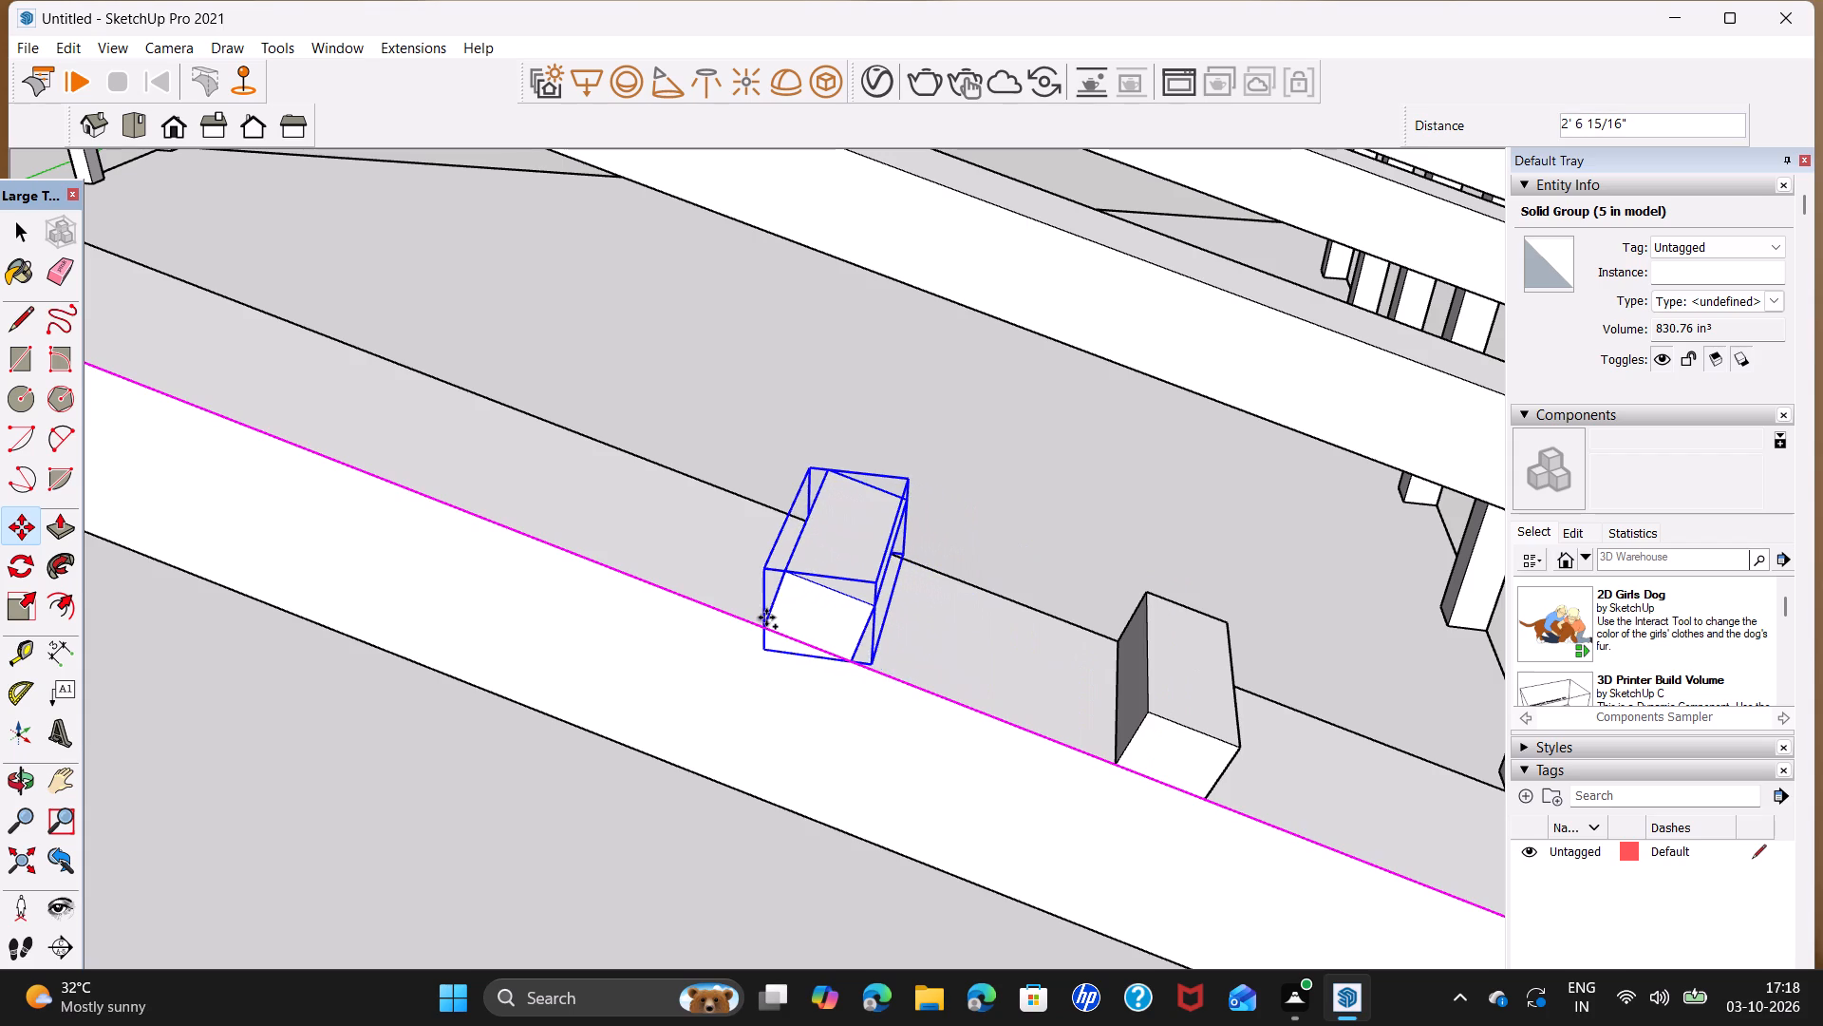
pyautogui.write("4'")
pyautogui.press('Return')
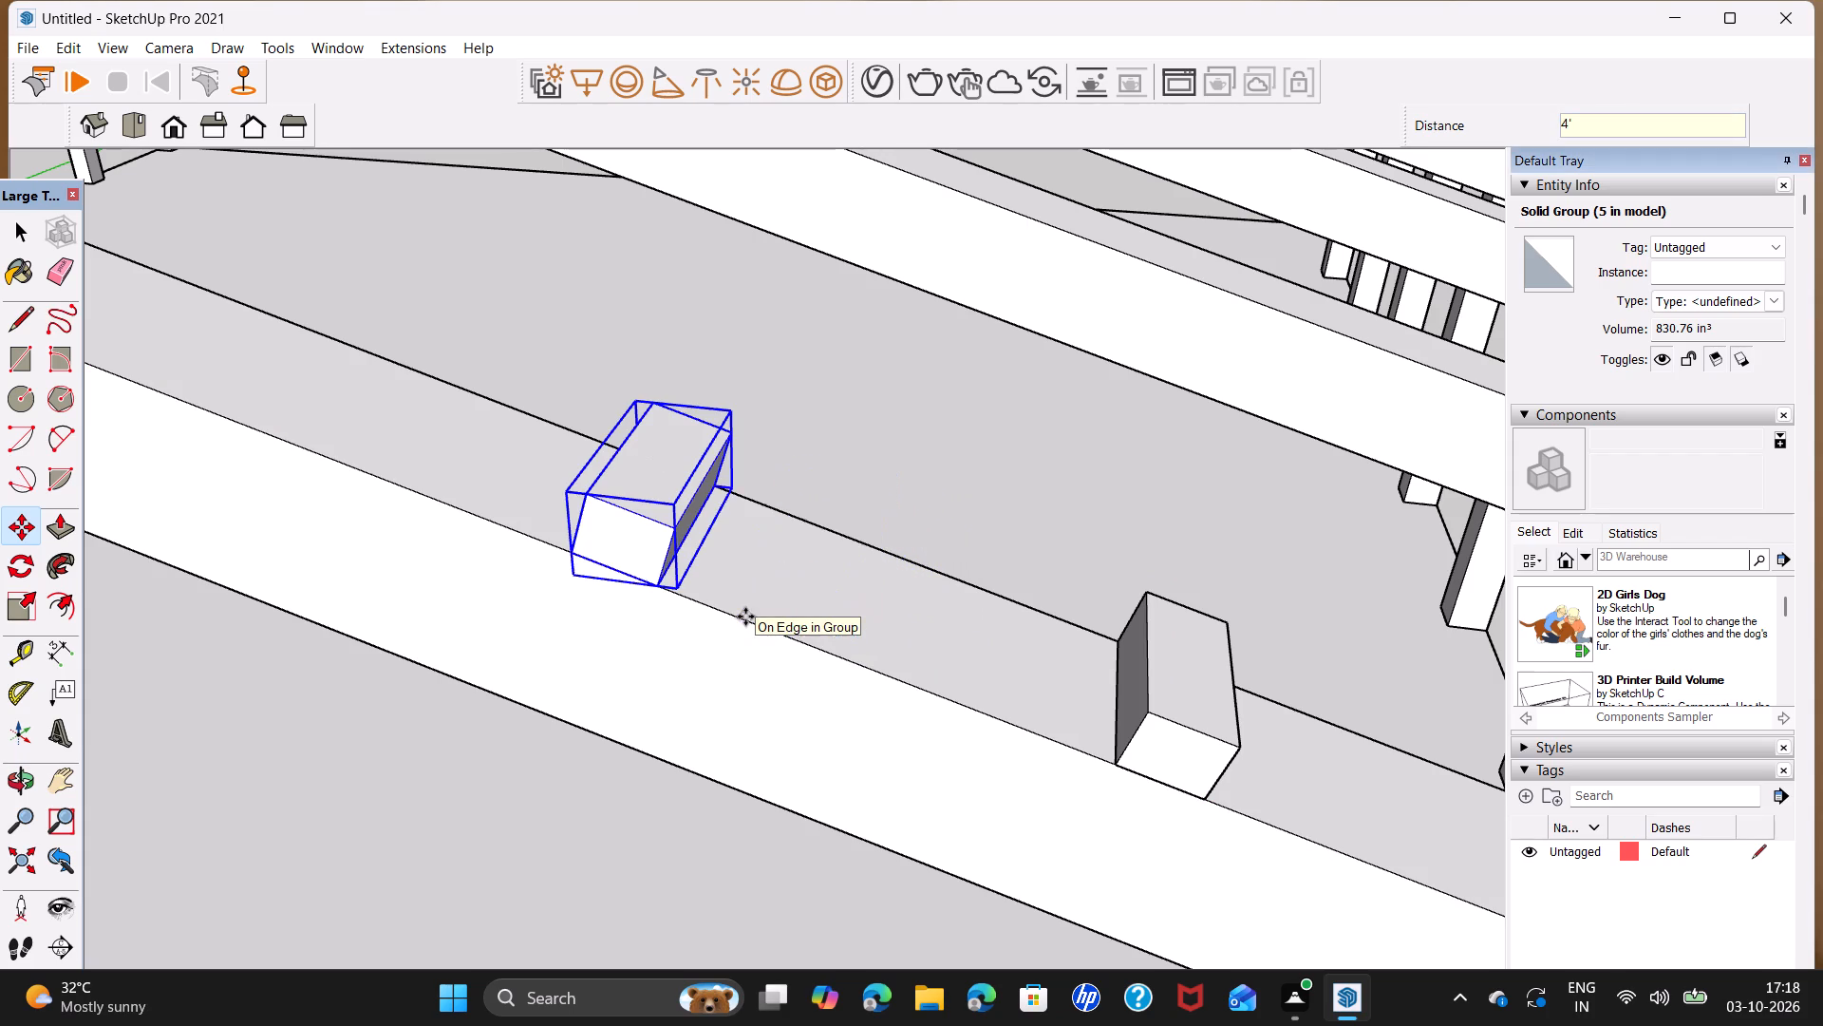
# Copy the newest block 4' farther up the end rafter toward the ridge.
pyautogui.scroll(-10, 611, 535)
pyautogui.moveTo(636, 593); pyautogui.dragTo(874, 671, button='middle')
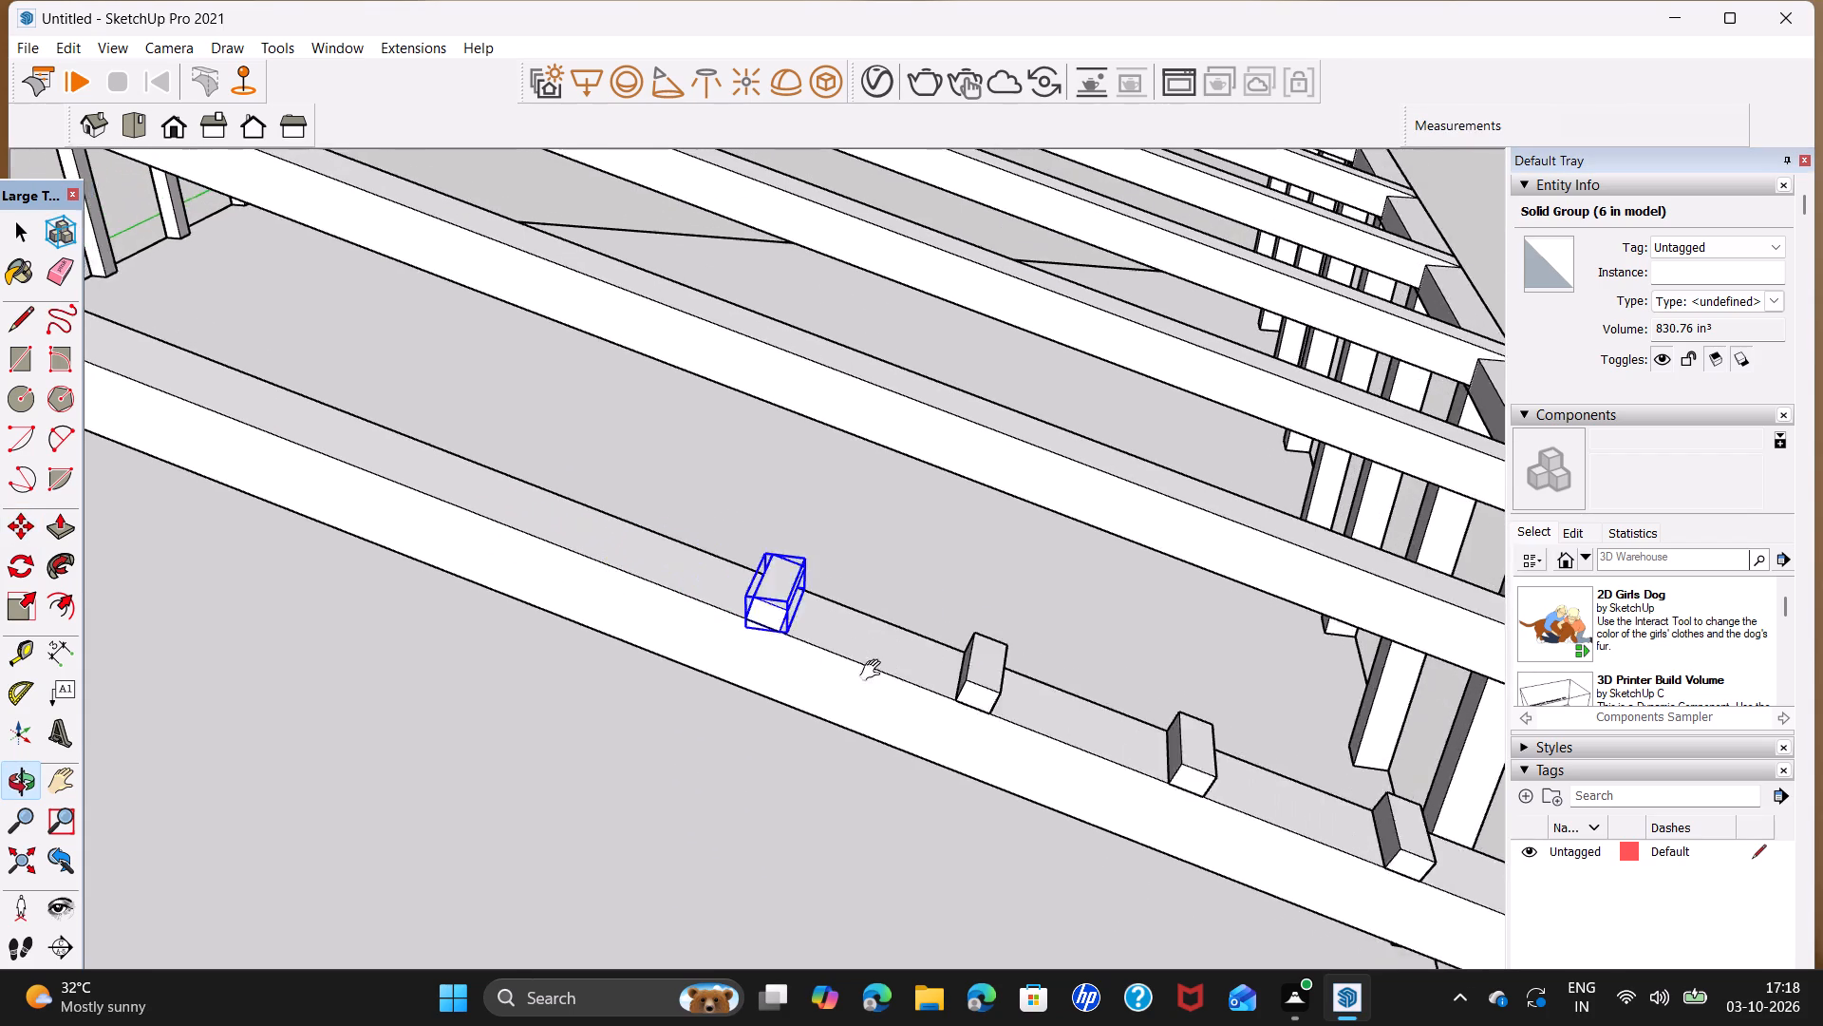
pyautogui.moveTo(874, 671); pyautogui.dragTo(1085, 734, button='middle')
pyautogui.scroll(11, 1080, 725)
pyautogui.click(1049, 690)
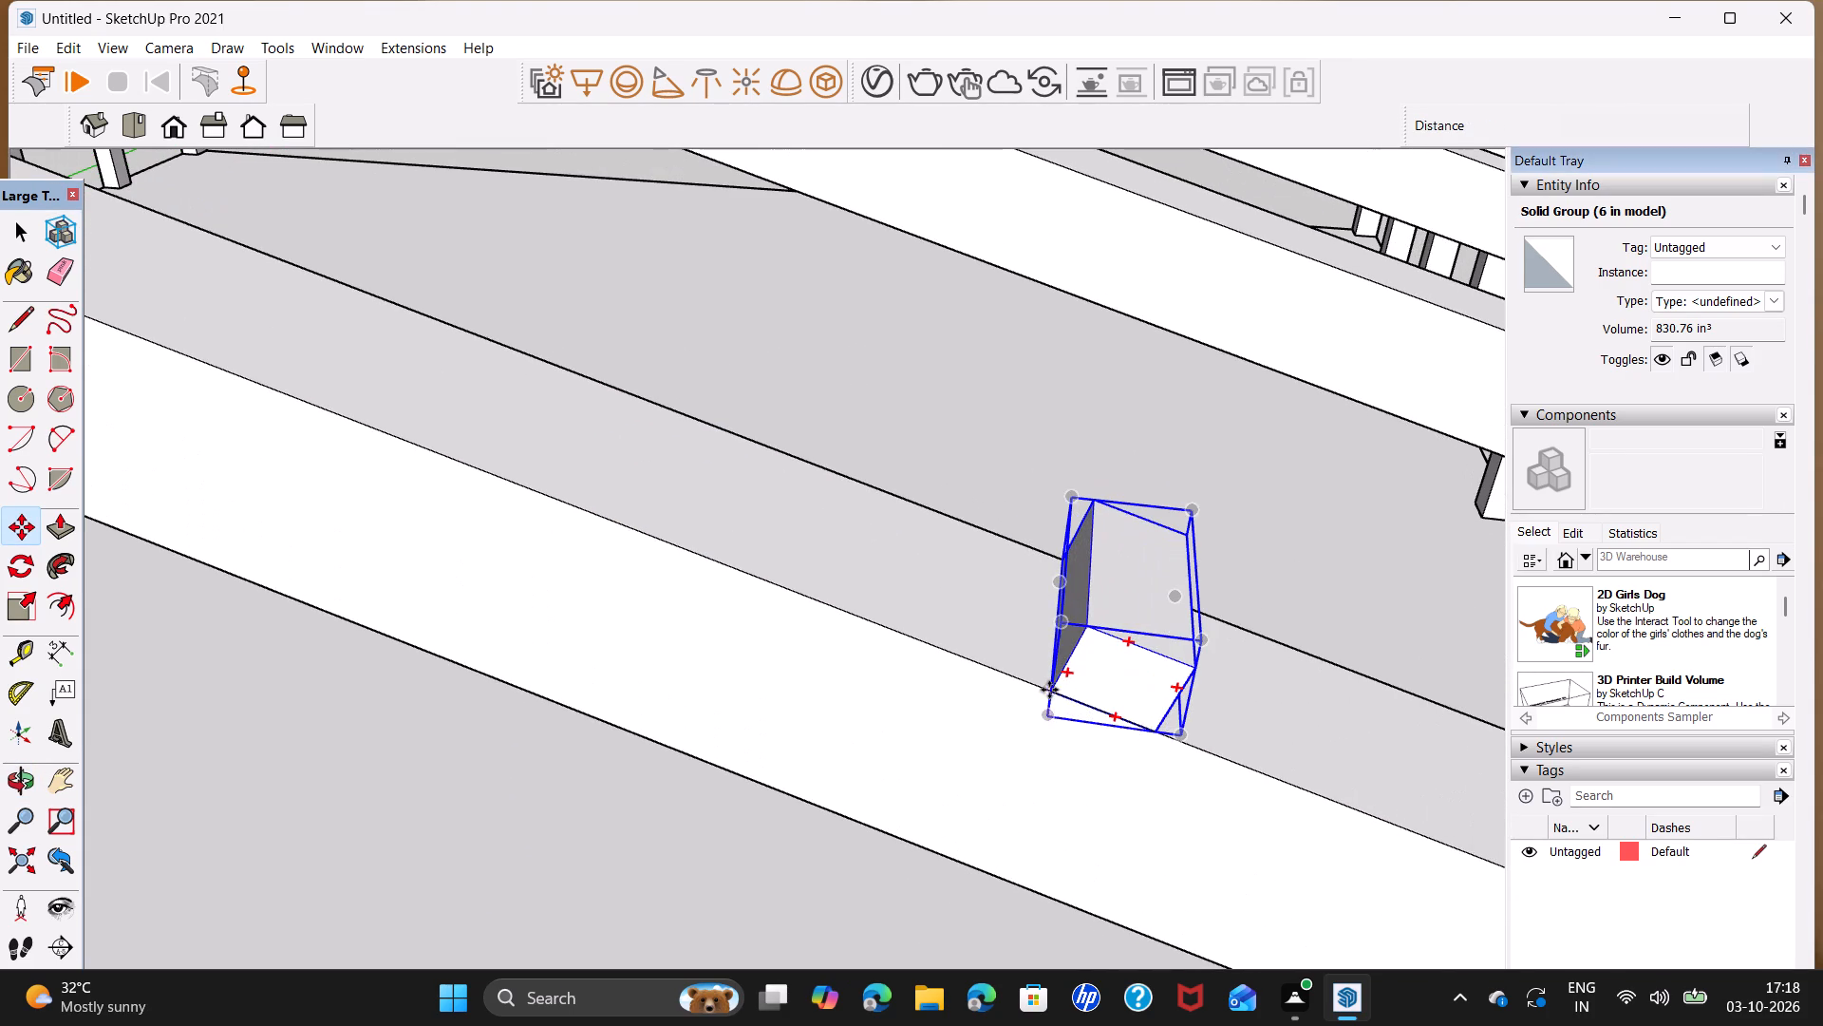
pyautogui.write("4'")
pyautogui.press('Return')
# Add the next block copy 4' farther up the end rafter's slope.
pyautogui.scroll(-7, 626, 585)
pyautogui.keyDown('shift'); pyautogui.moveTo(581, 545); pyautogui.dragTo(1326, 854, button='middle'); pyautogui.keyUp('shift')
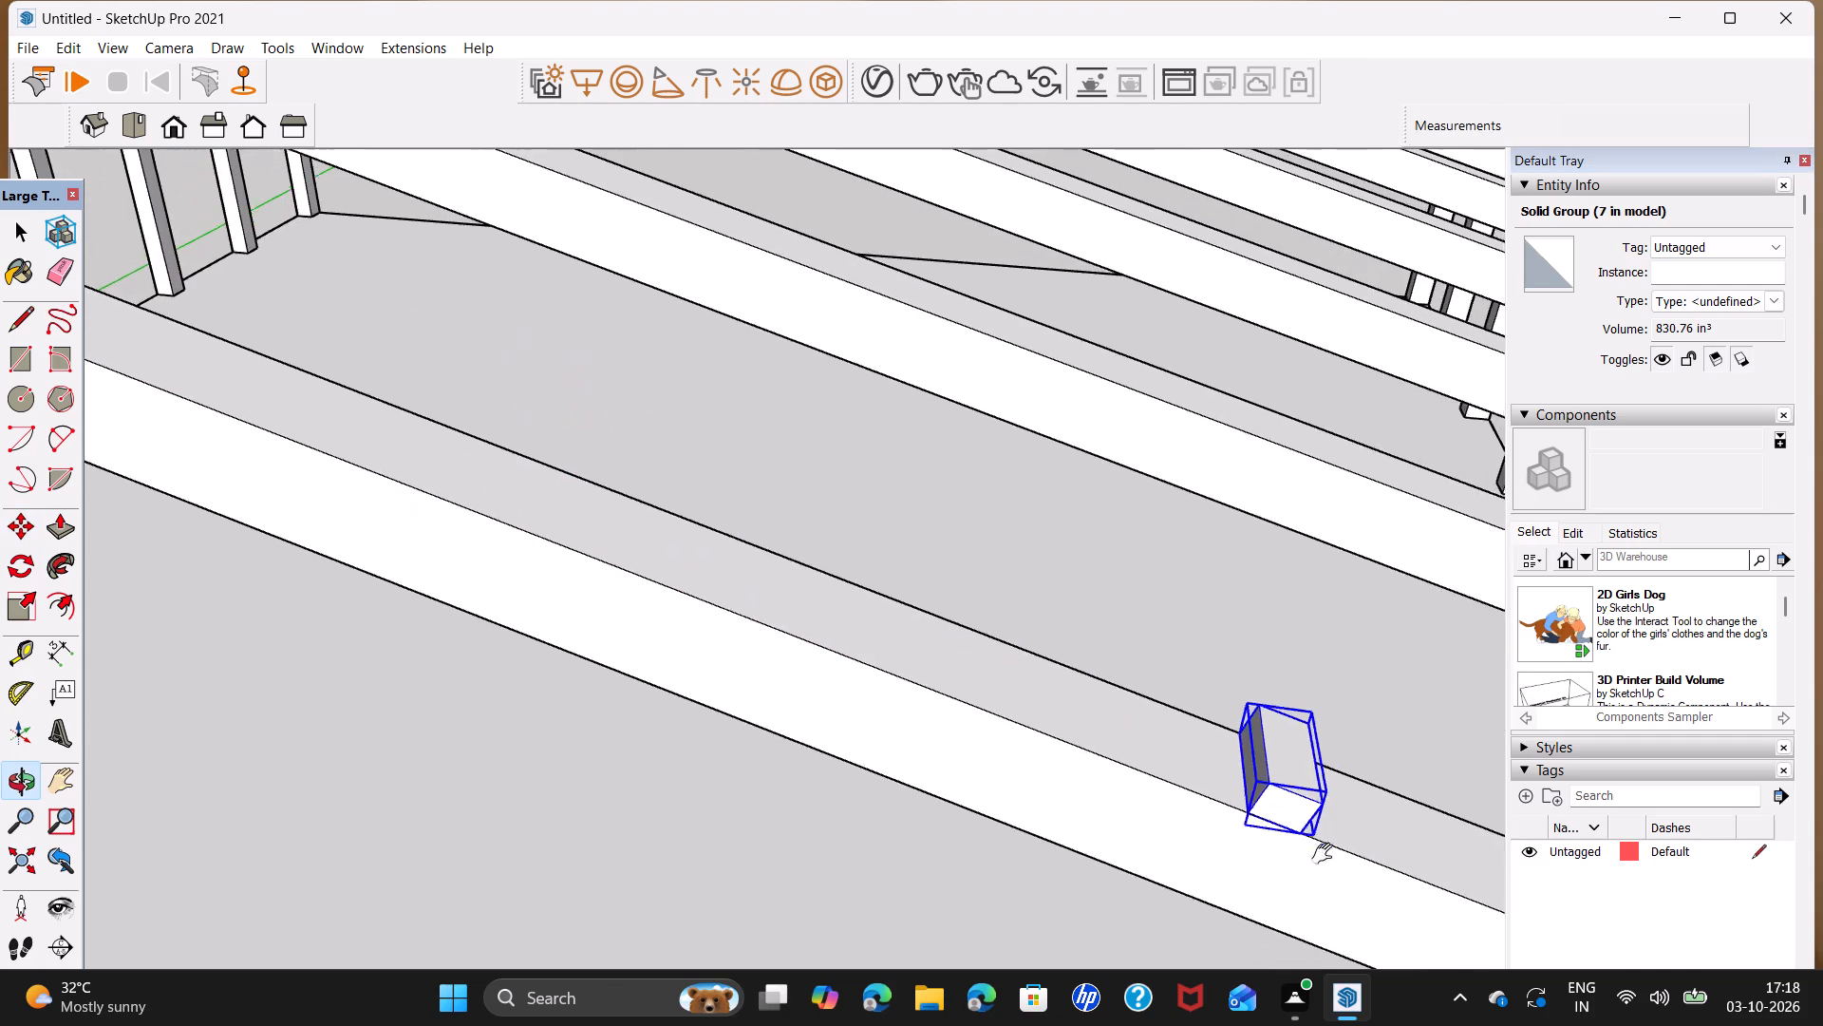
pyautogui.keyDown('shift'); pyautogui.moveTo(1326, 854); pyautogui.dragTo(1330, 857, button='middle'); pyautogui.keyUp('shift')
pyautogui.click(1269, 822)
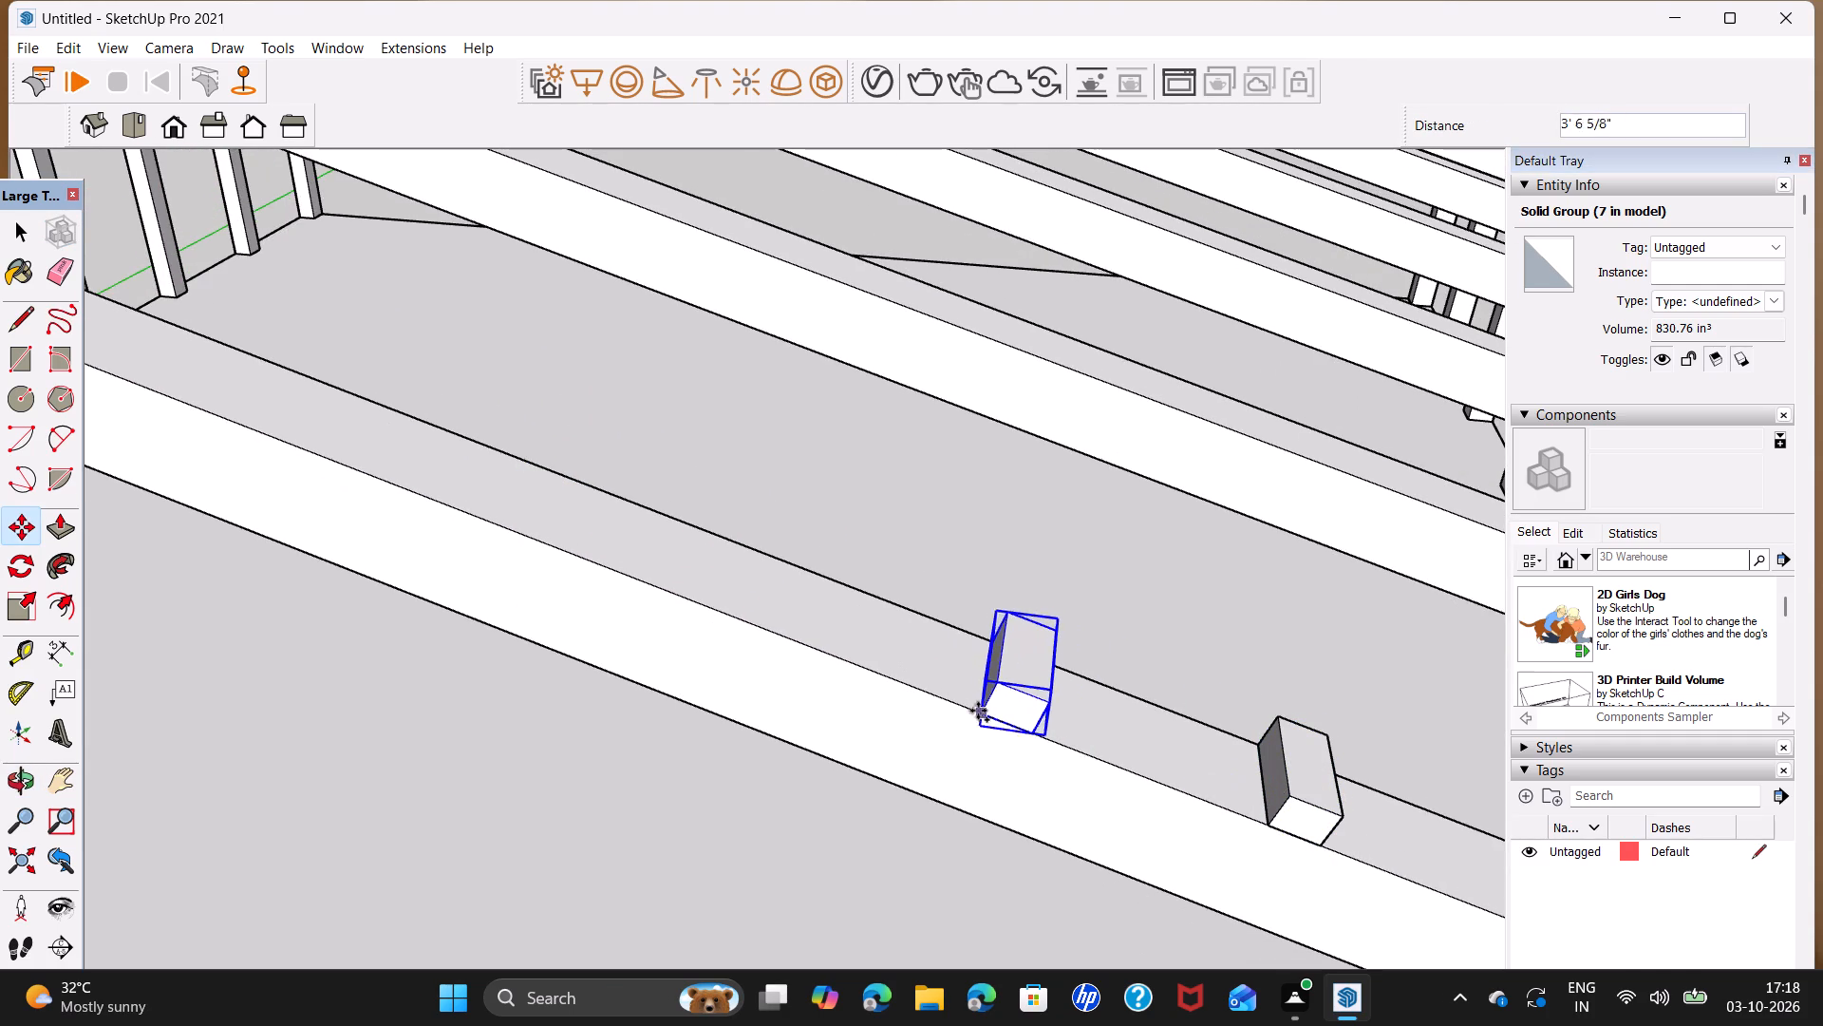
pyautogui.write("4'\\")
pyautogui.press('Return')
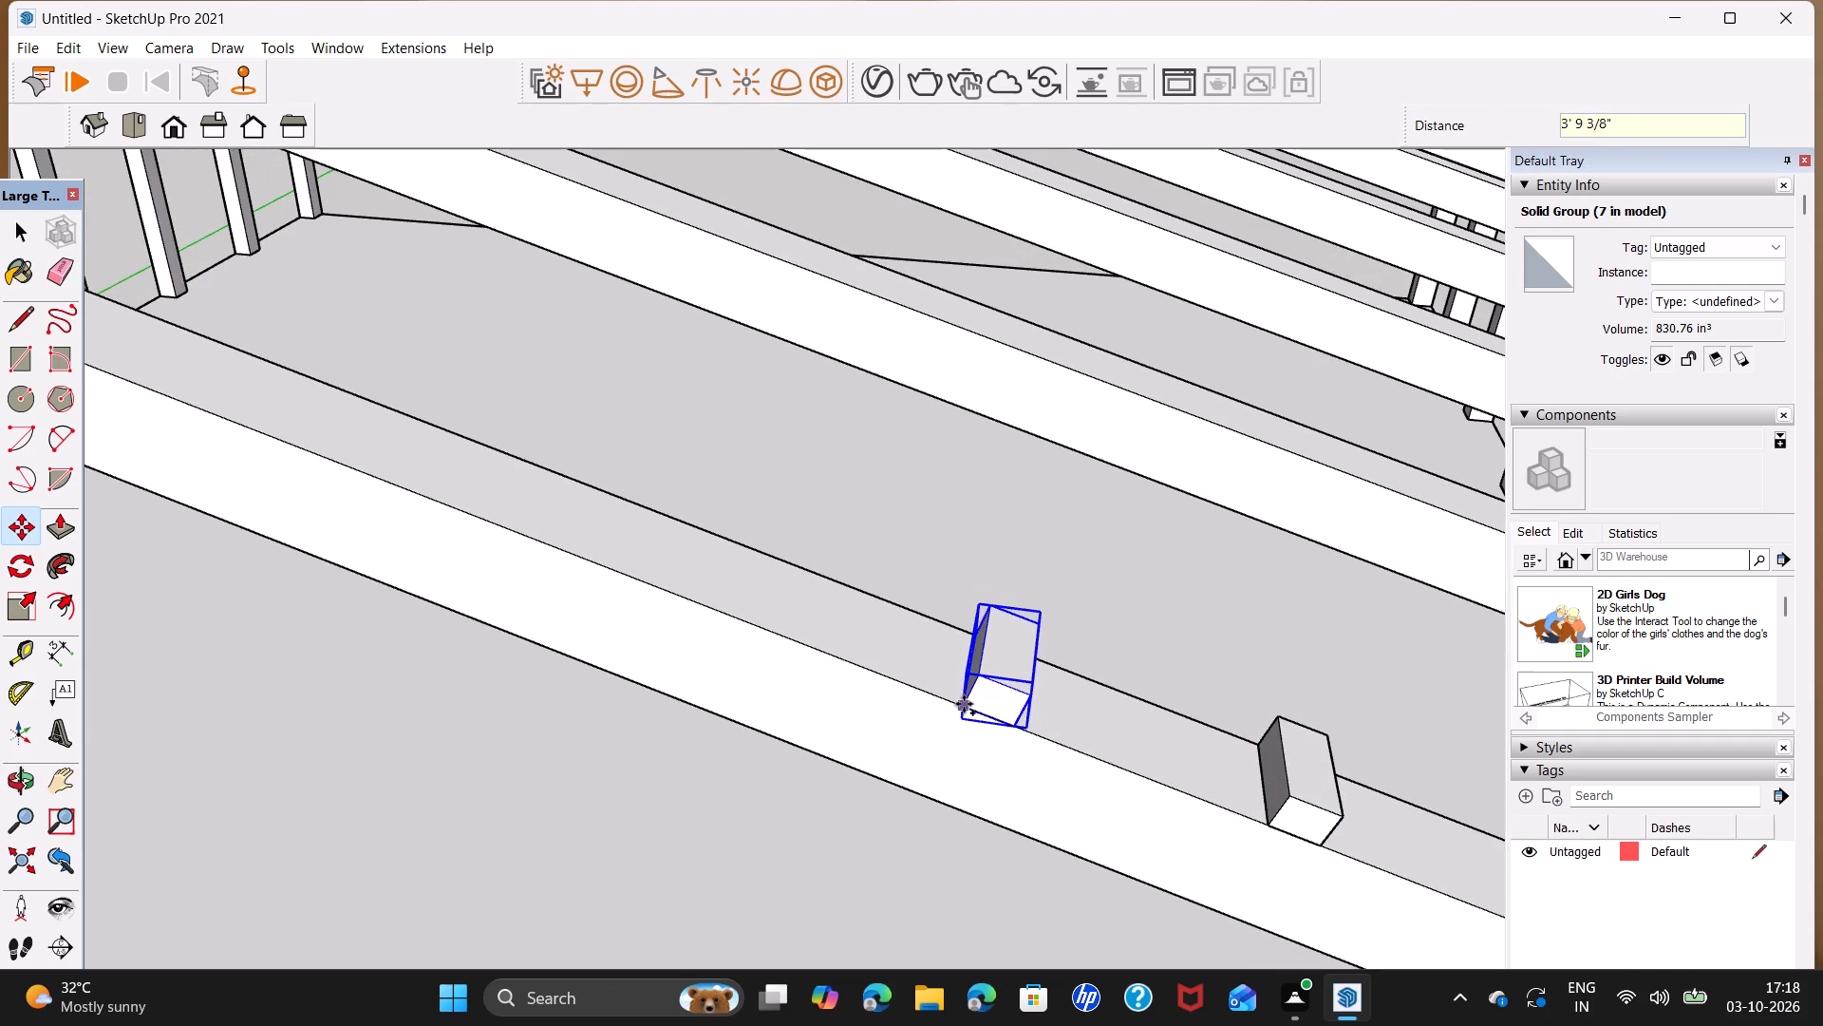
pyautogui.write("4'")
pyautogui.press('Return')
# Copy the last placed block 4' up the end rafter to continue the row.
pyautogui.scroll(2, 940, 701)
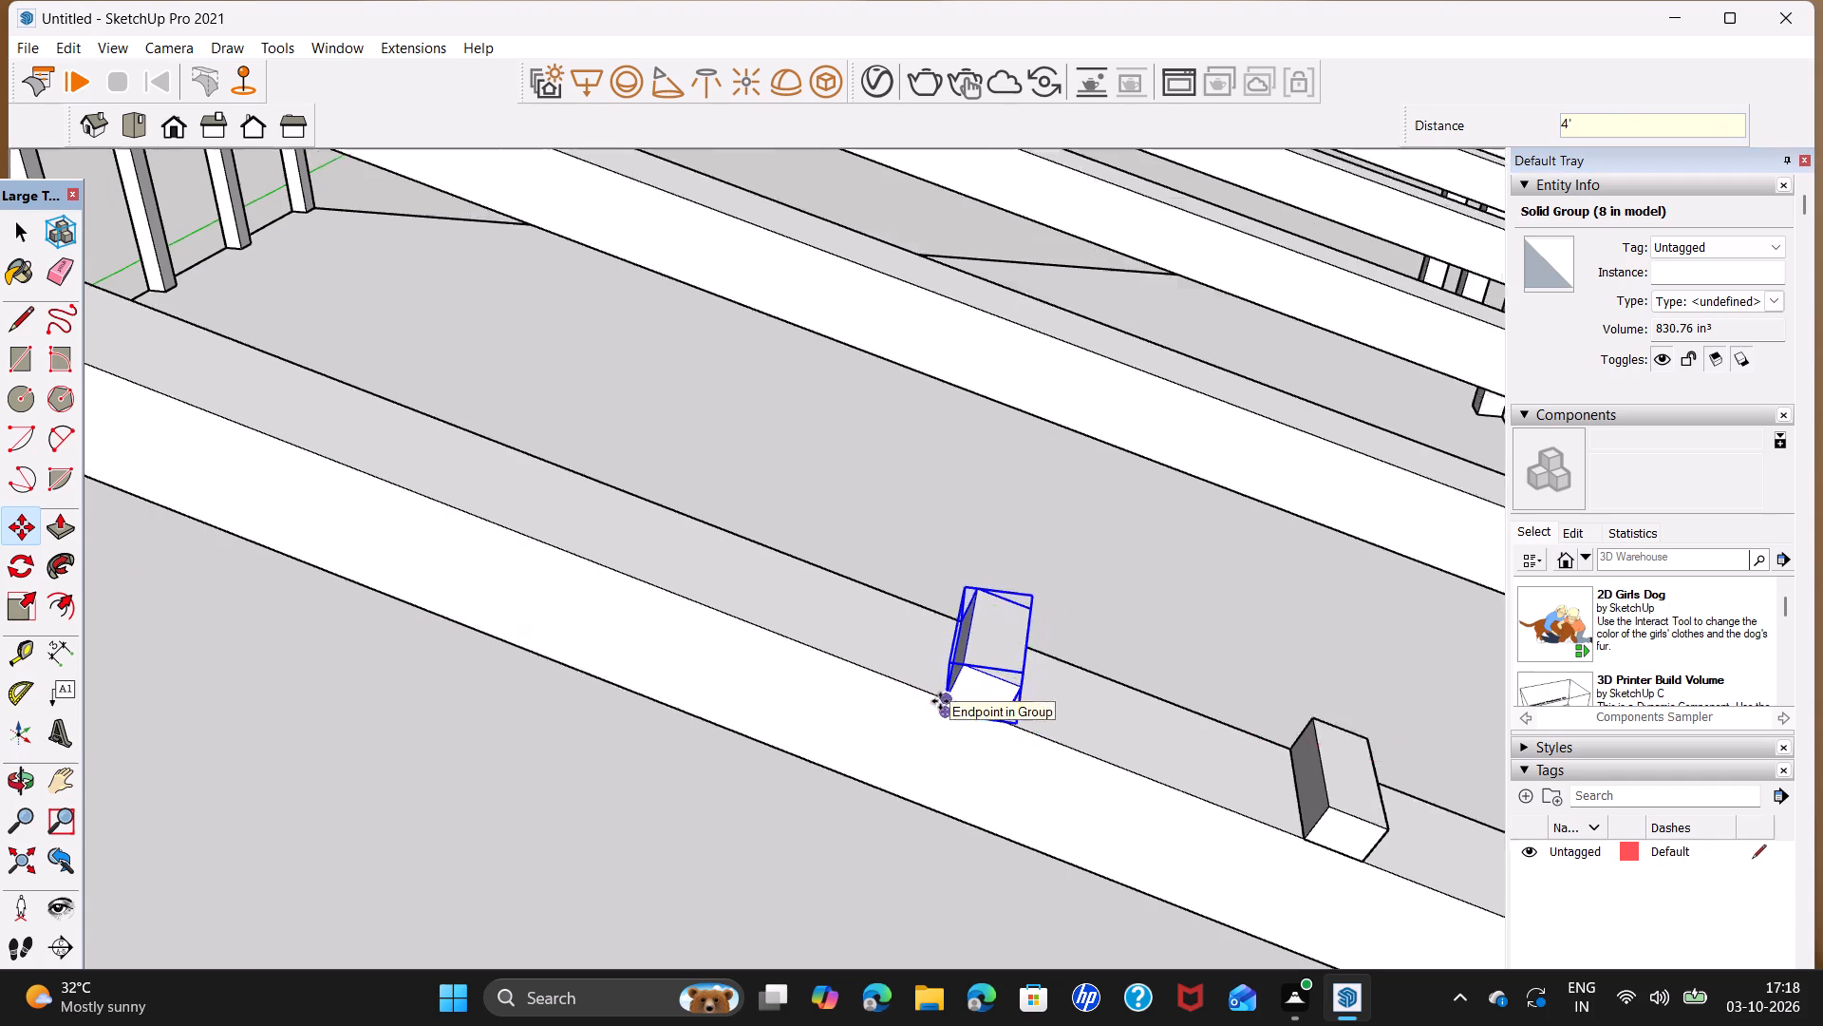
pyautogui.scroll(4, 940, 701)
pyautogui.click(949, 694)
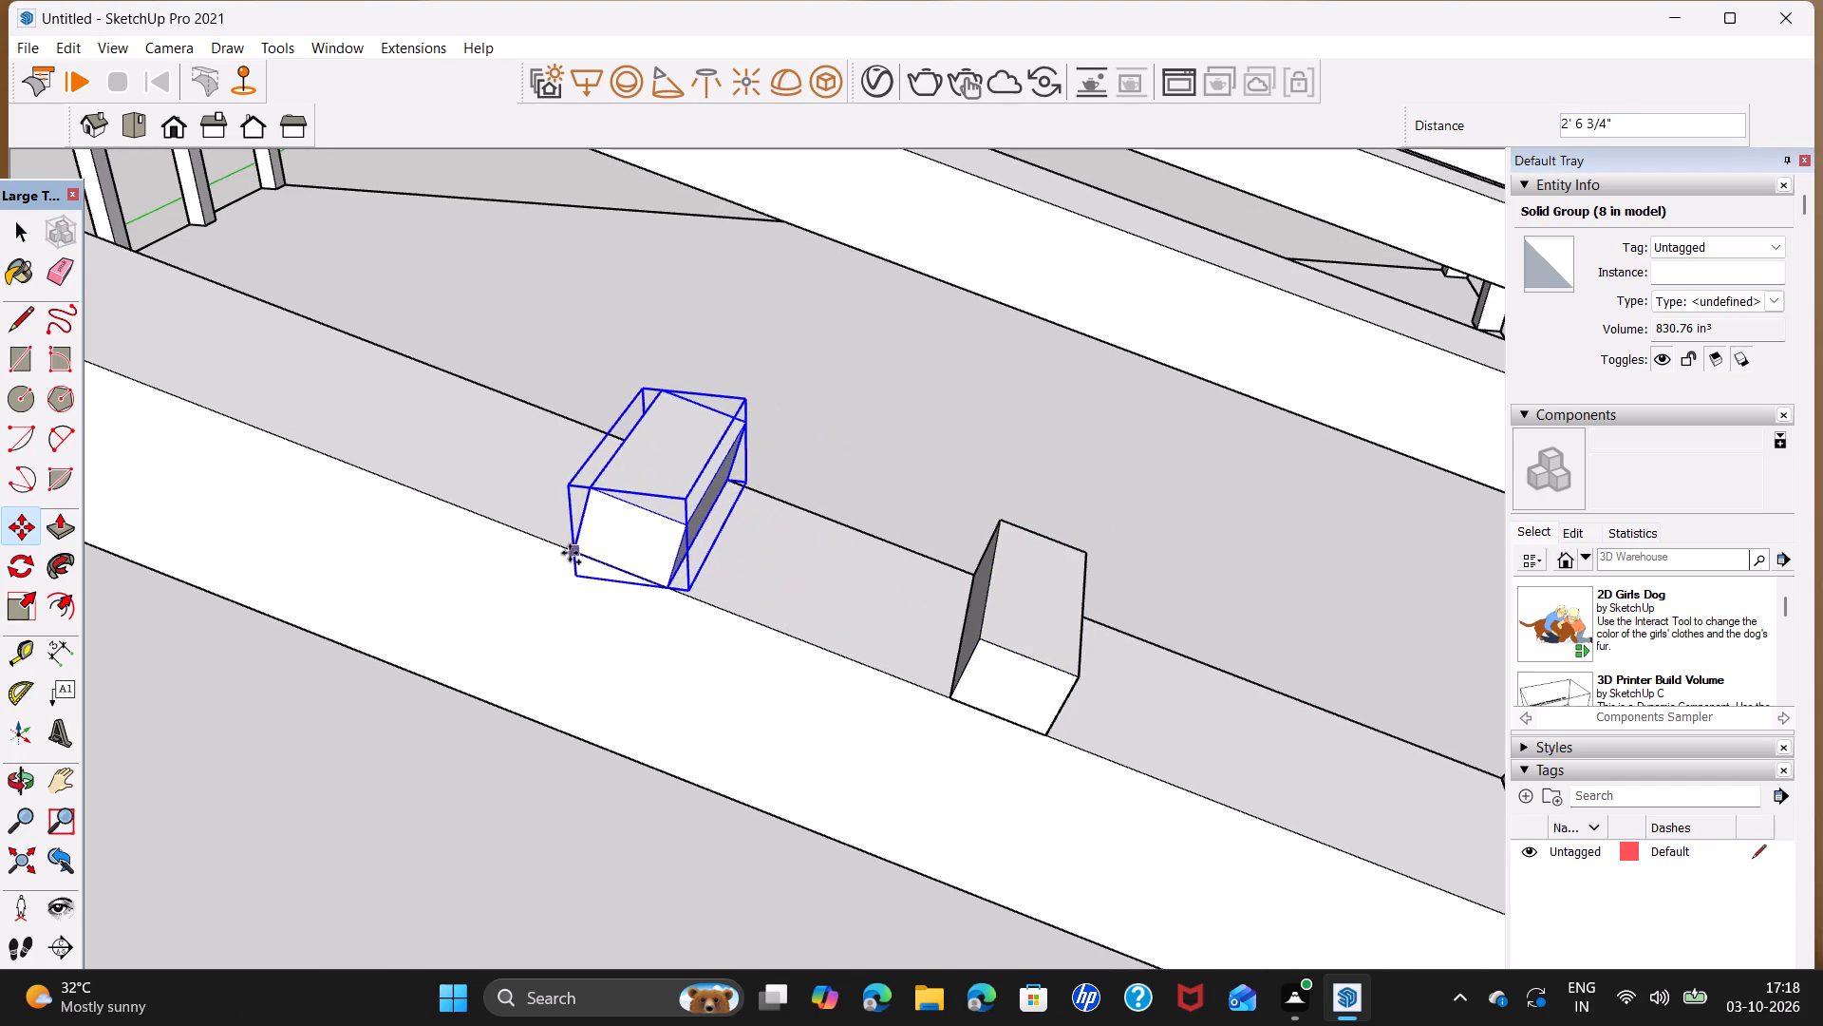
pyautogui.write("4'")
pyautogui.press('Return')
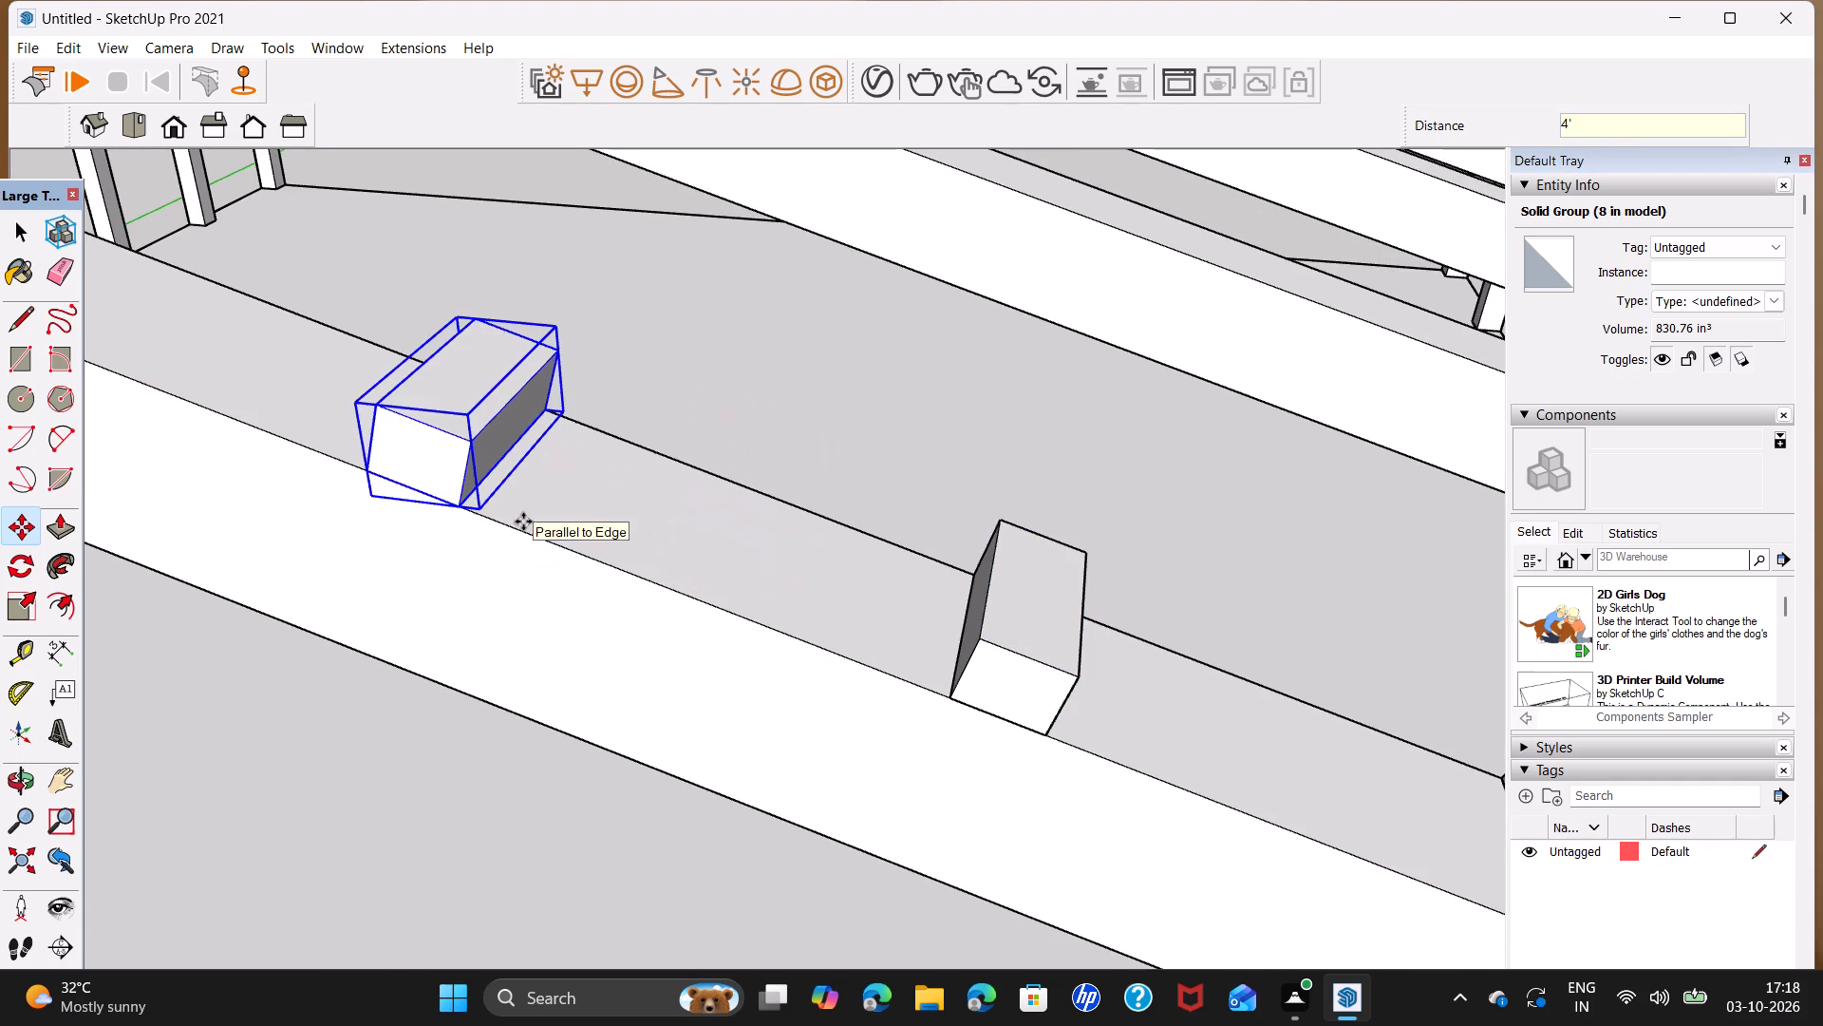
# Copy the uppermost block 4' farther up the end rafter along its edge.
pyautogui.scroll(-7, 491, 503)
pyautogui.moveTo(442, 507); pyautogui.dragTo(1342, 820, button='middle')
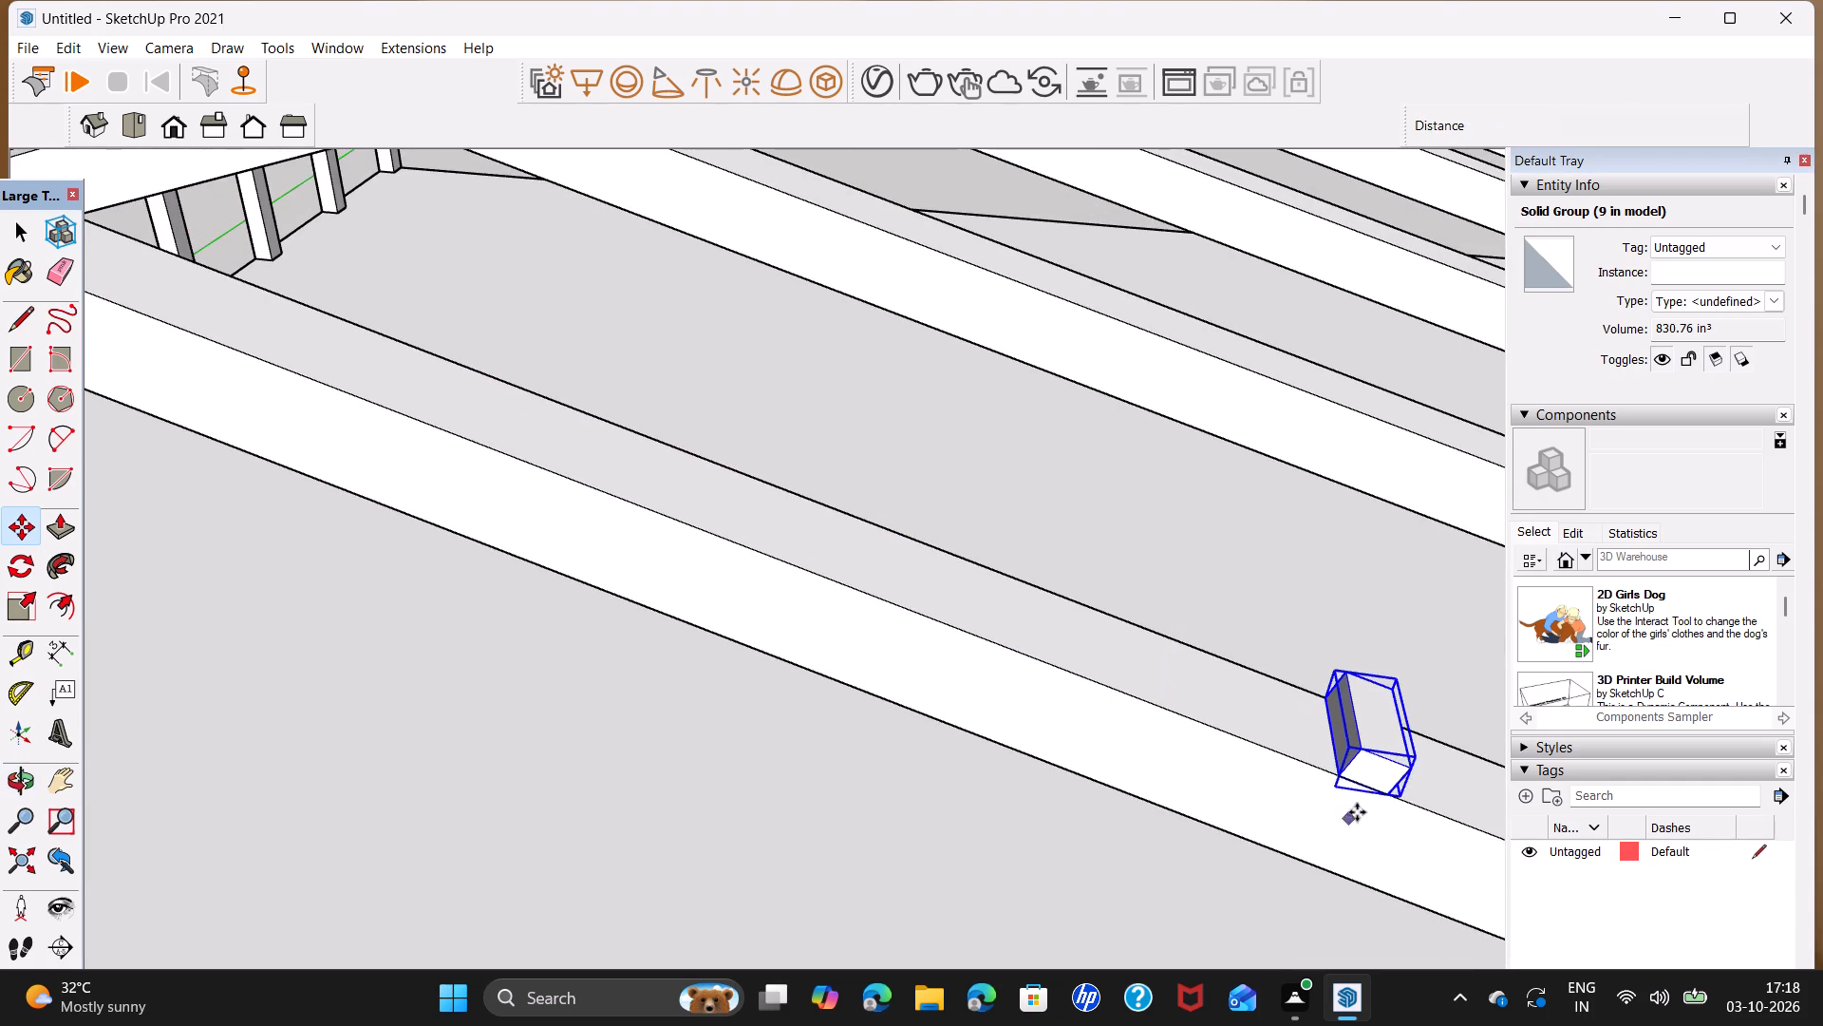
pyautogui.scroll(6, 1342, 770)
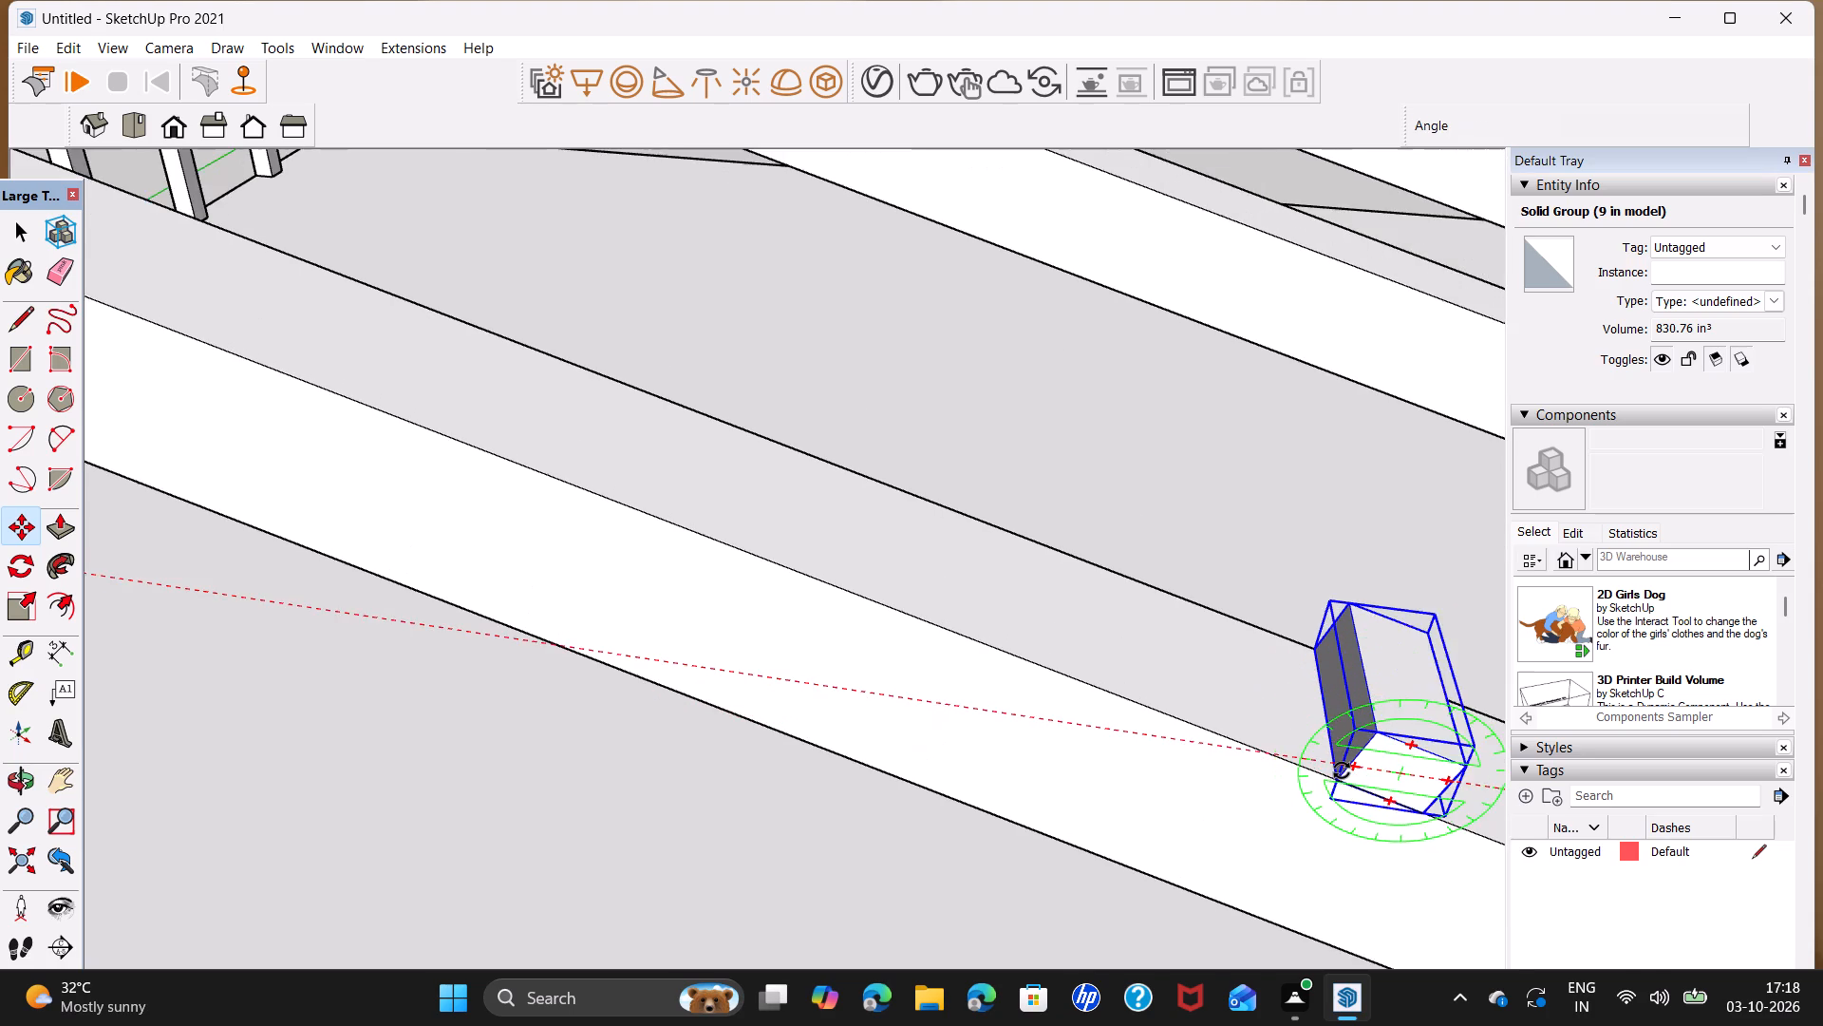
pyautogui.scroll(6, 1342, 770)
pyautogui.click(1333, 786)
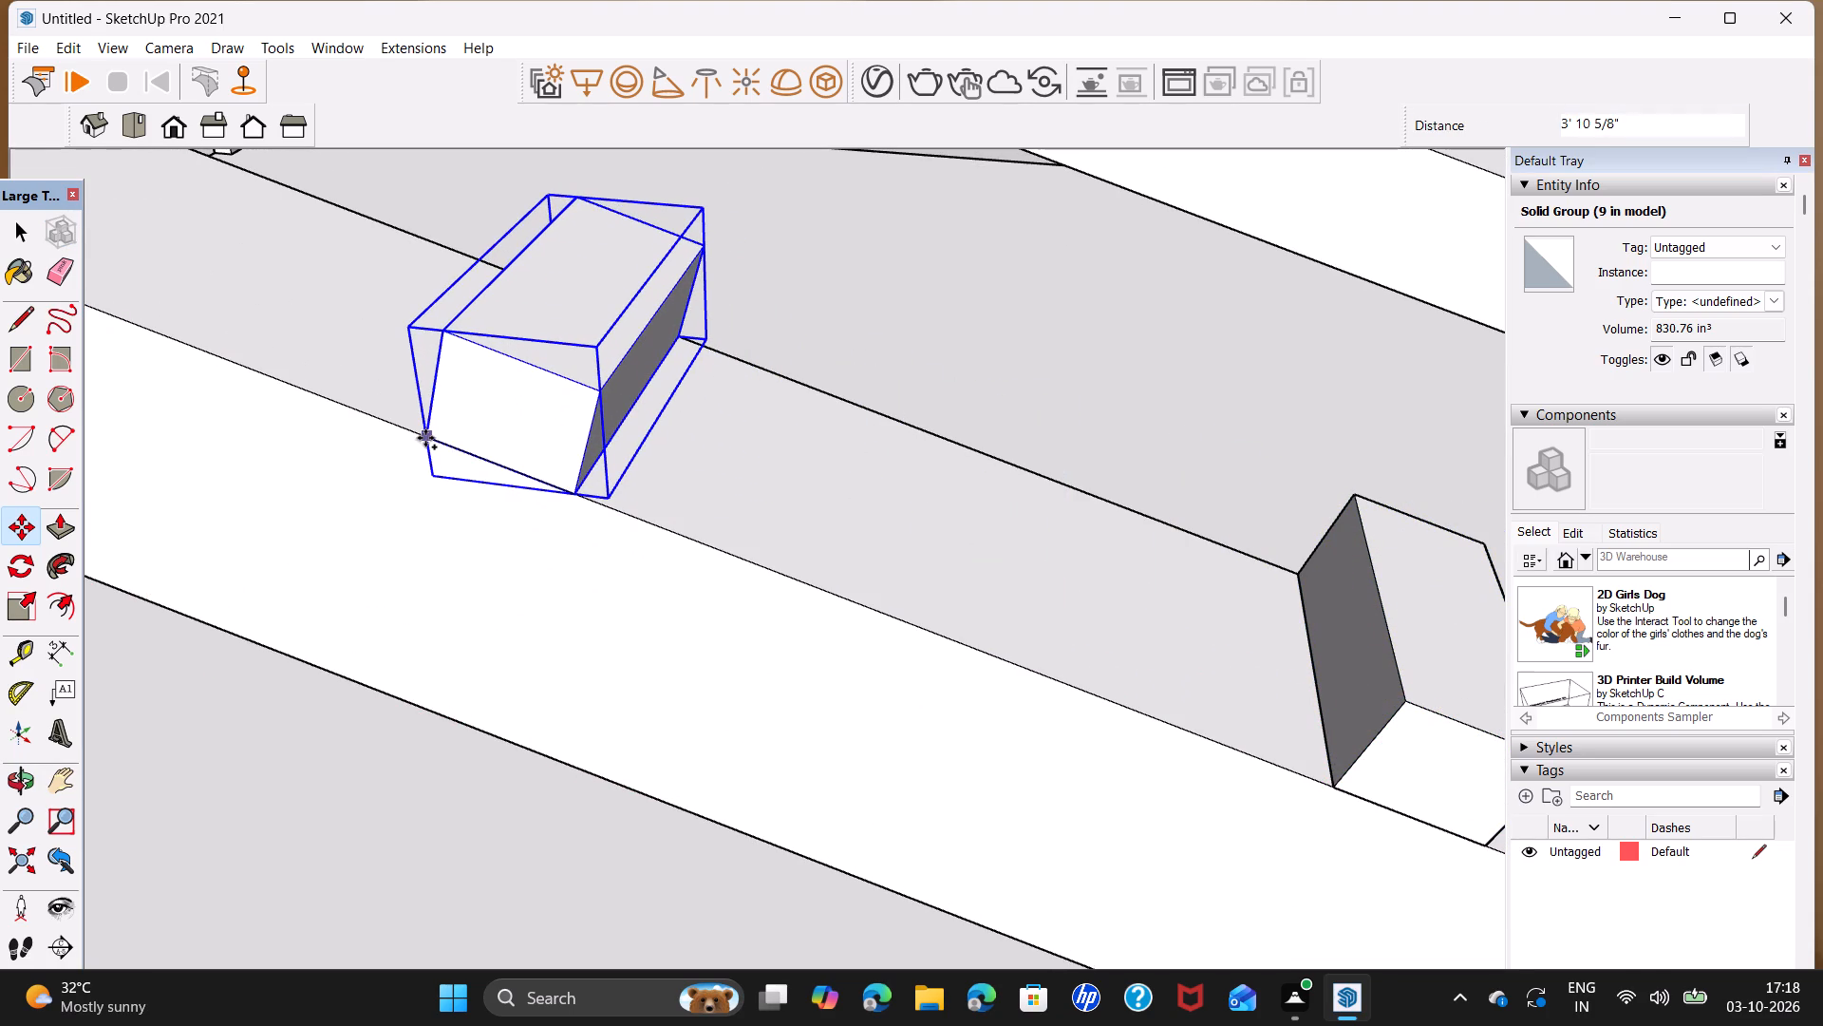
pyautogui.write("4'")
pyautogui.press('Return')
# Add another block copy 4' up the slope from the newest block on the end rafter.
pyautogui.scroll(-17, 425, 438)
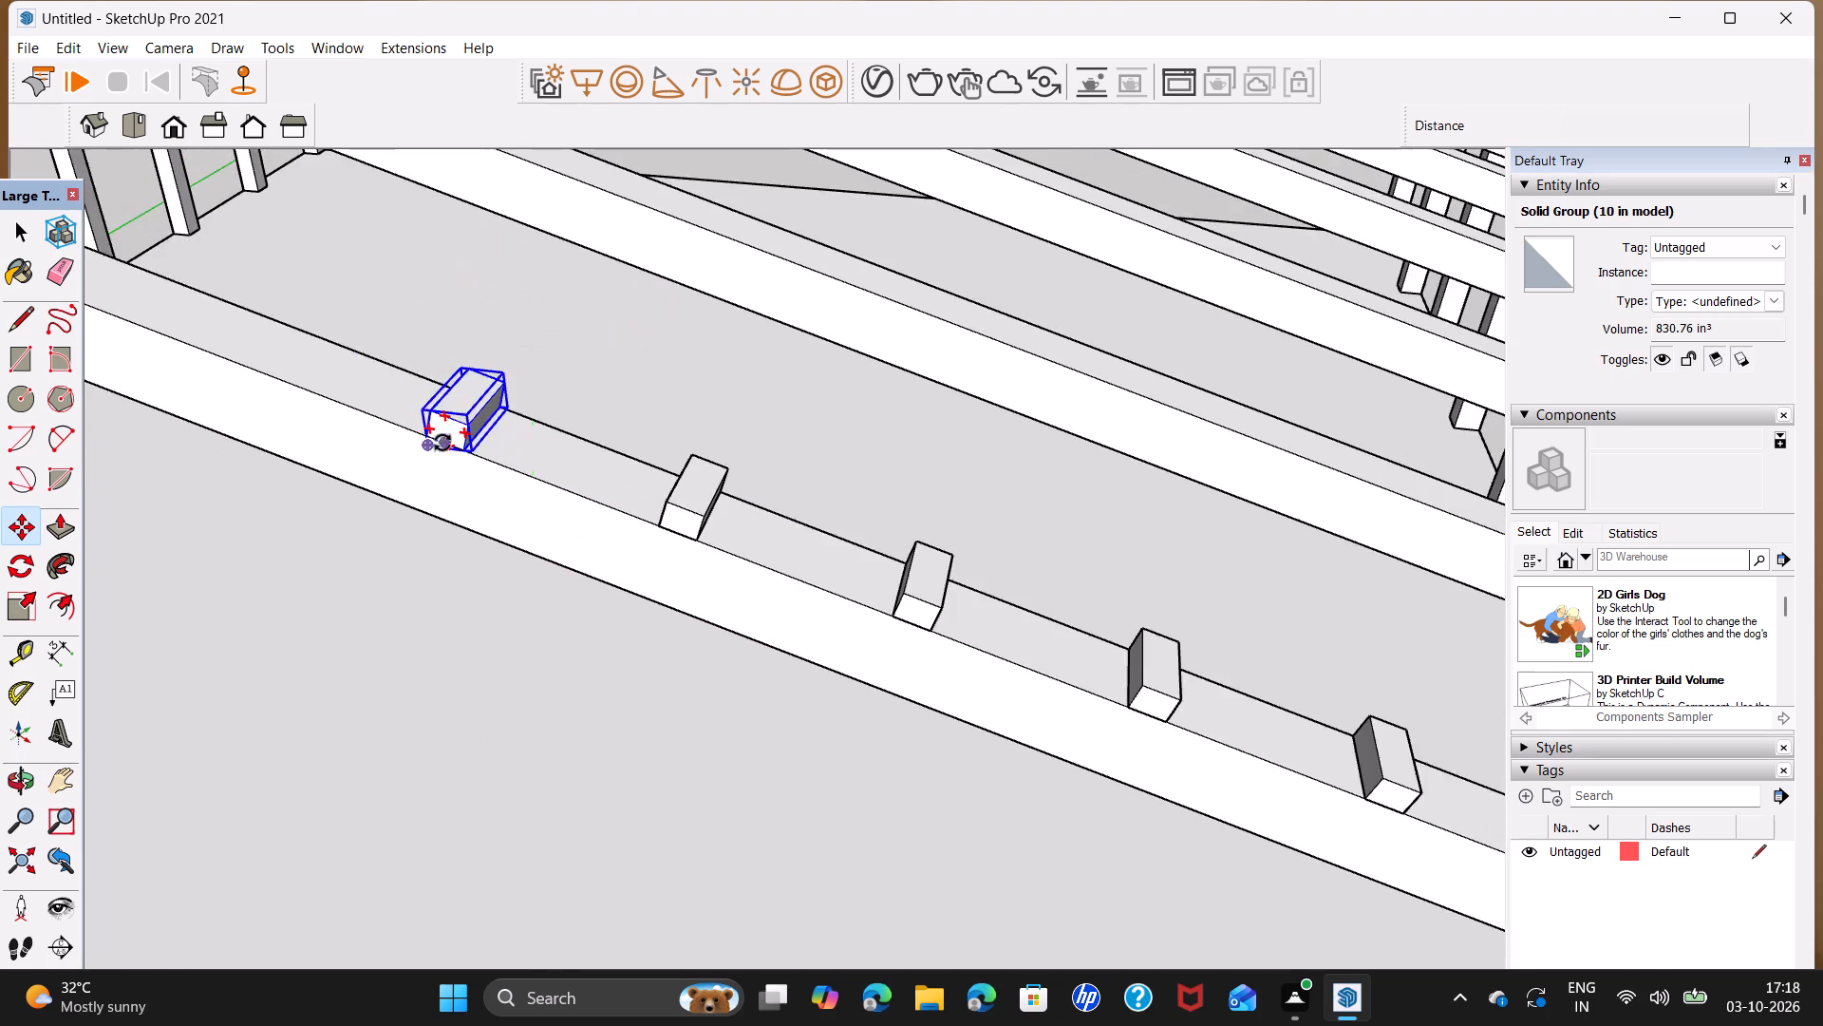
pyautogui.scroll(-5, 442, 443)
pyautogui.moveTo(457, 489); pyautogui.dragTo(973, 684, button='middle')
pyautogui.scroll(8, 965, 649)
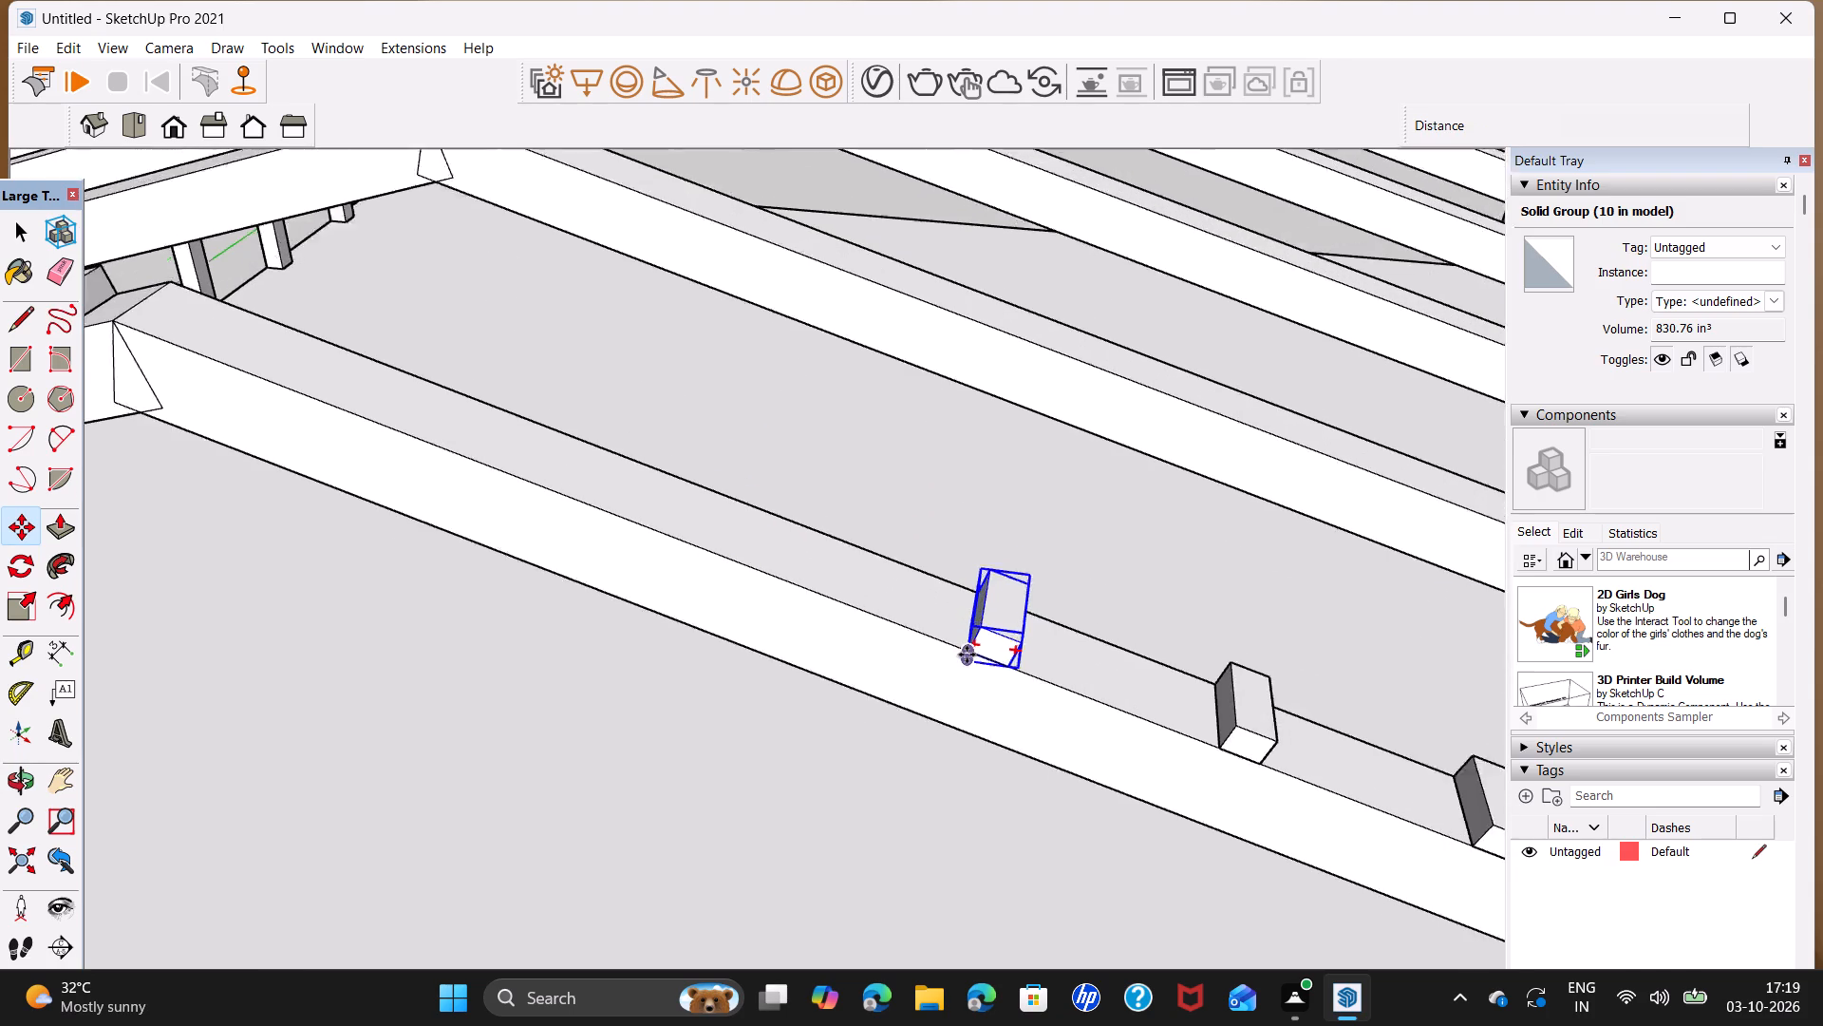
pyautogui.scroll(4, 967, 655)
pyautogui.click(967, 643)
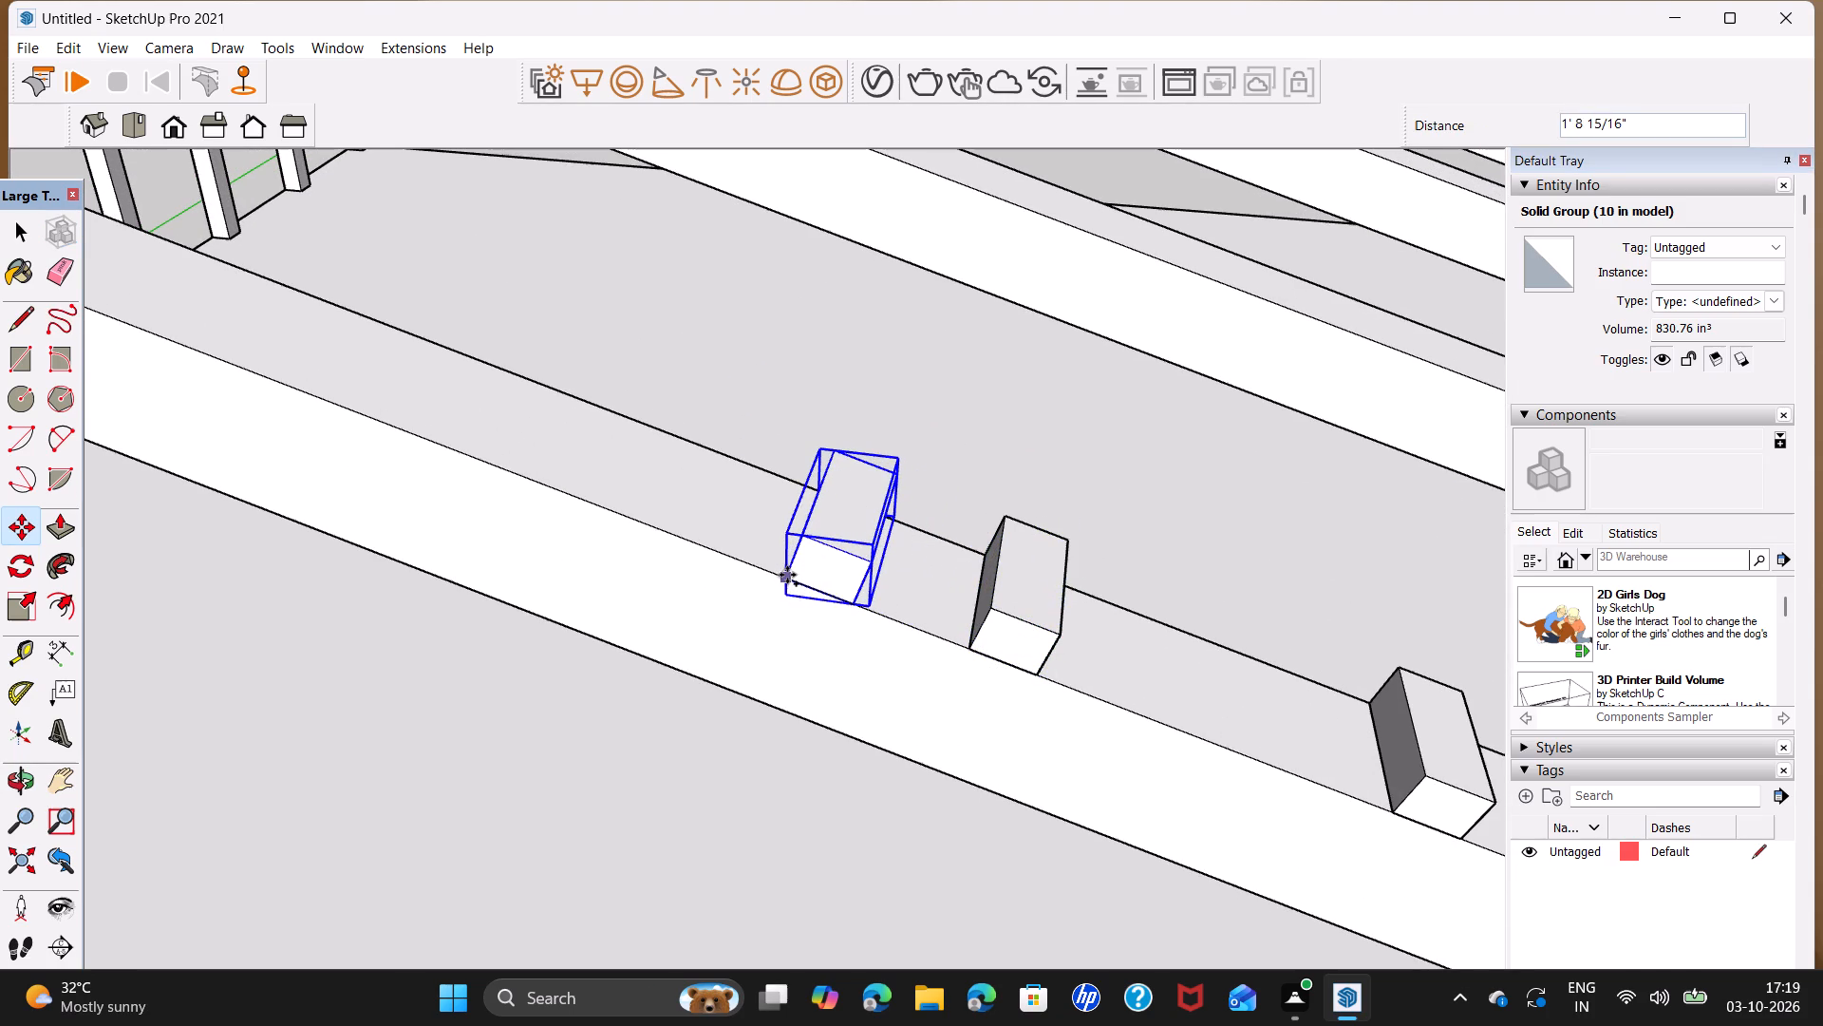
pyautogui.write("4'")
pyautogui.press('Return')
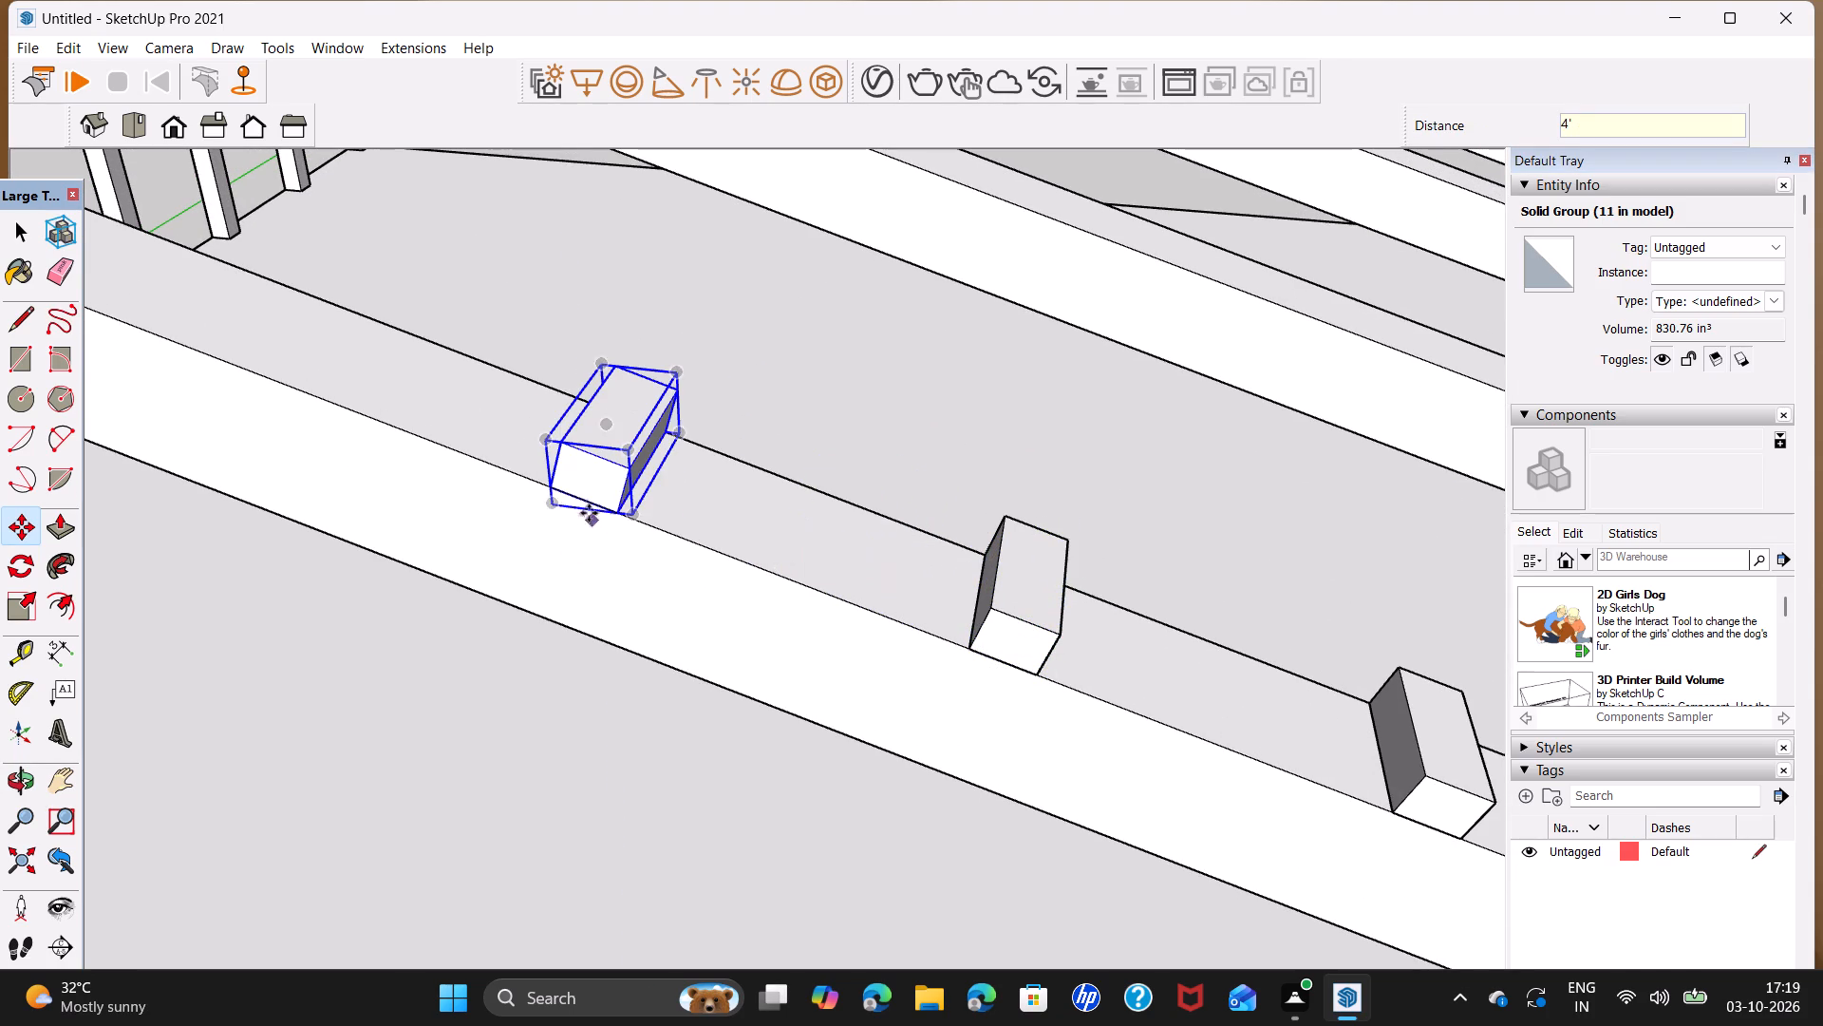
# Copy the last placed block another 4' toward the ridge along the end rafter's edge.
pyautogui.click(552, 484)
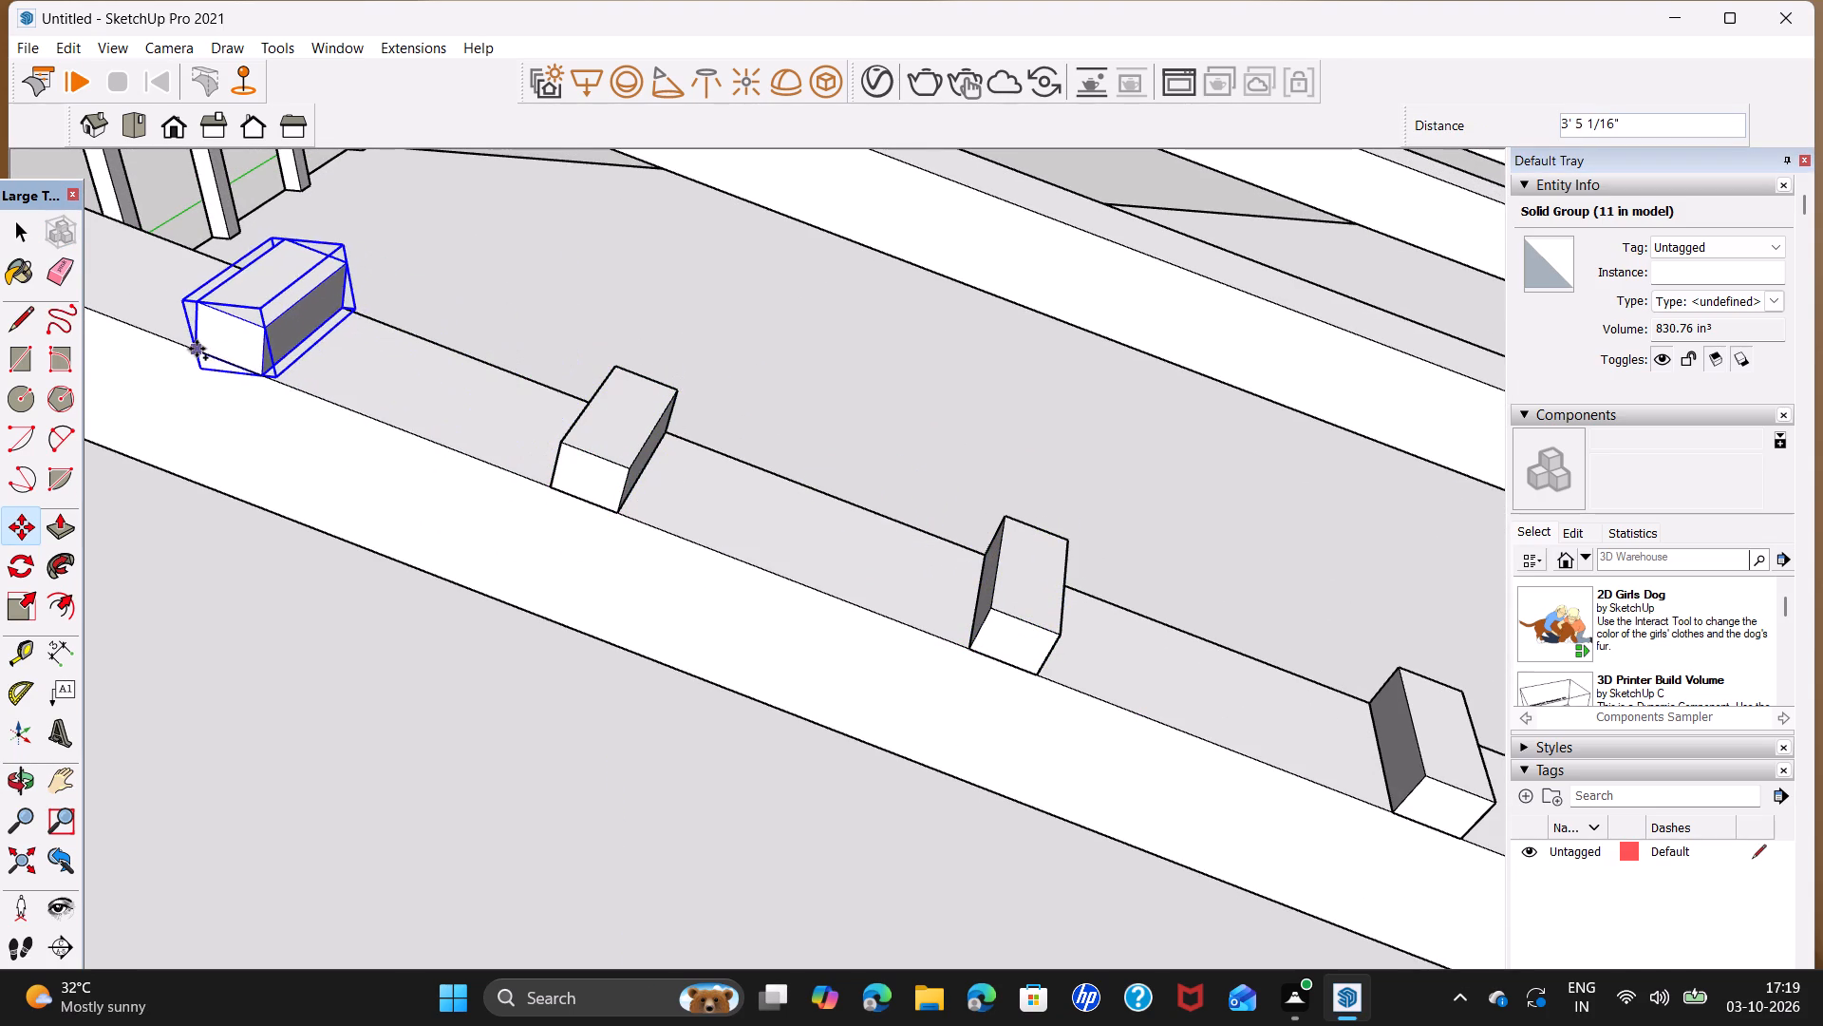
pyautogui.scroll(-5, 197, 349)
pyautogui.write("4'")
pyautogui.press('Return')
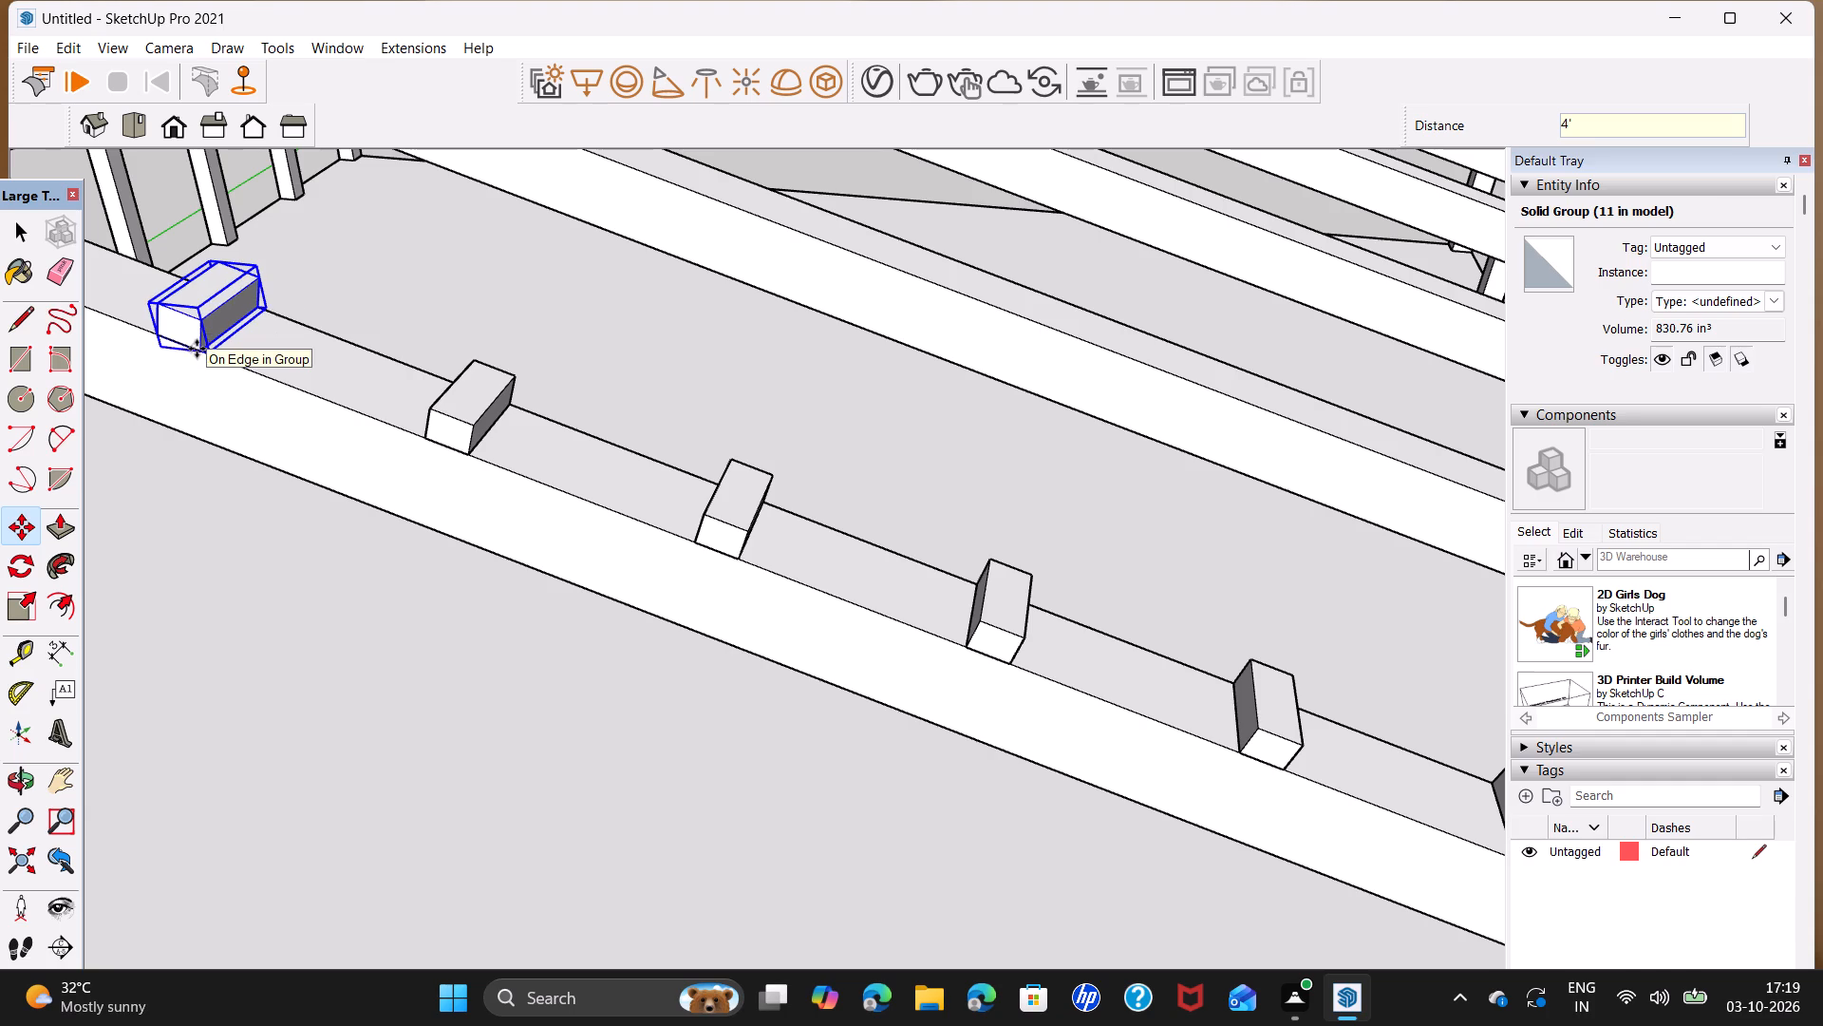
# Copy the newest block 4' up the end rafter to place the block nearest the ridge on this slope.
pyautogui.scroll(-6, 315, 313)
pyautogui.moveTo(310, 351); pyautogui.dragTo(898, 377, button='middle')
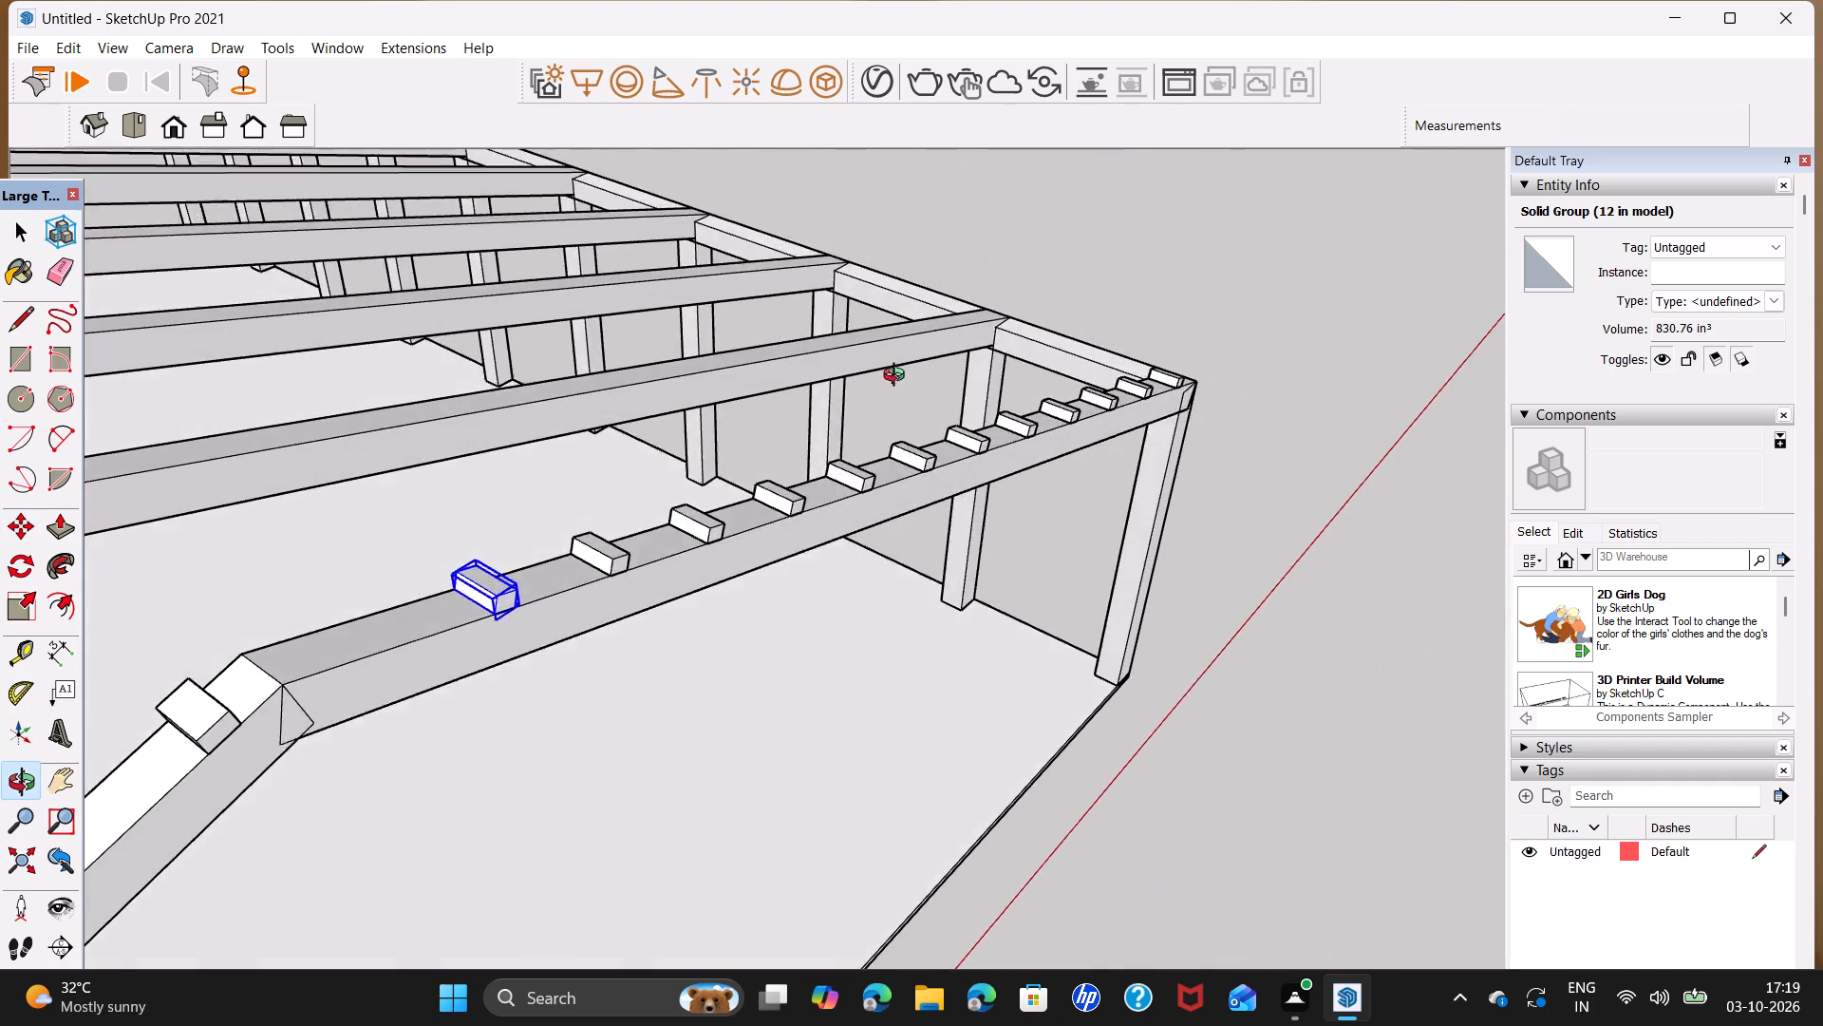
pyautogui.moveTo(898, 377); pyautogui.dragTo(985, 343, button='middle')
pyautogui.scroll(5, 579, 586)
pyautogui.moveTo(581, 620); pyautogui.dragTo(281, 606, button='middle')
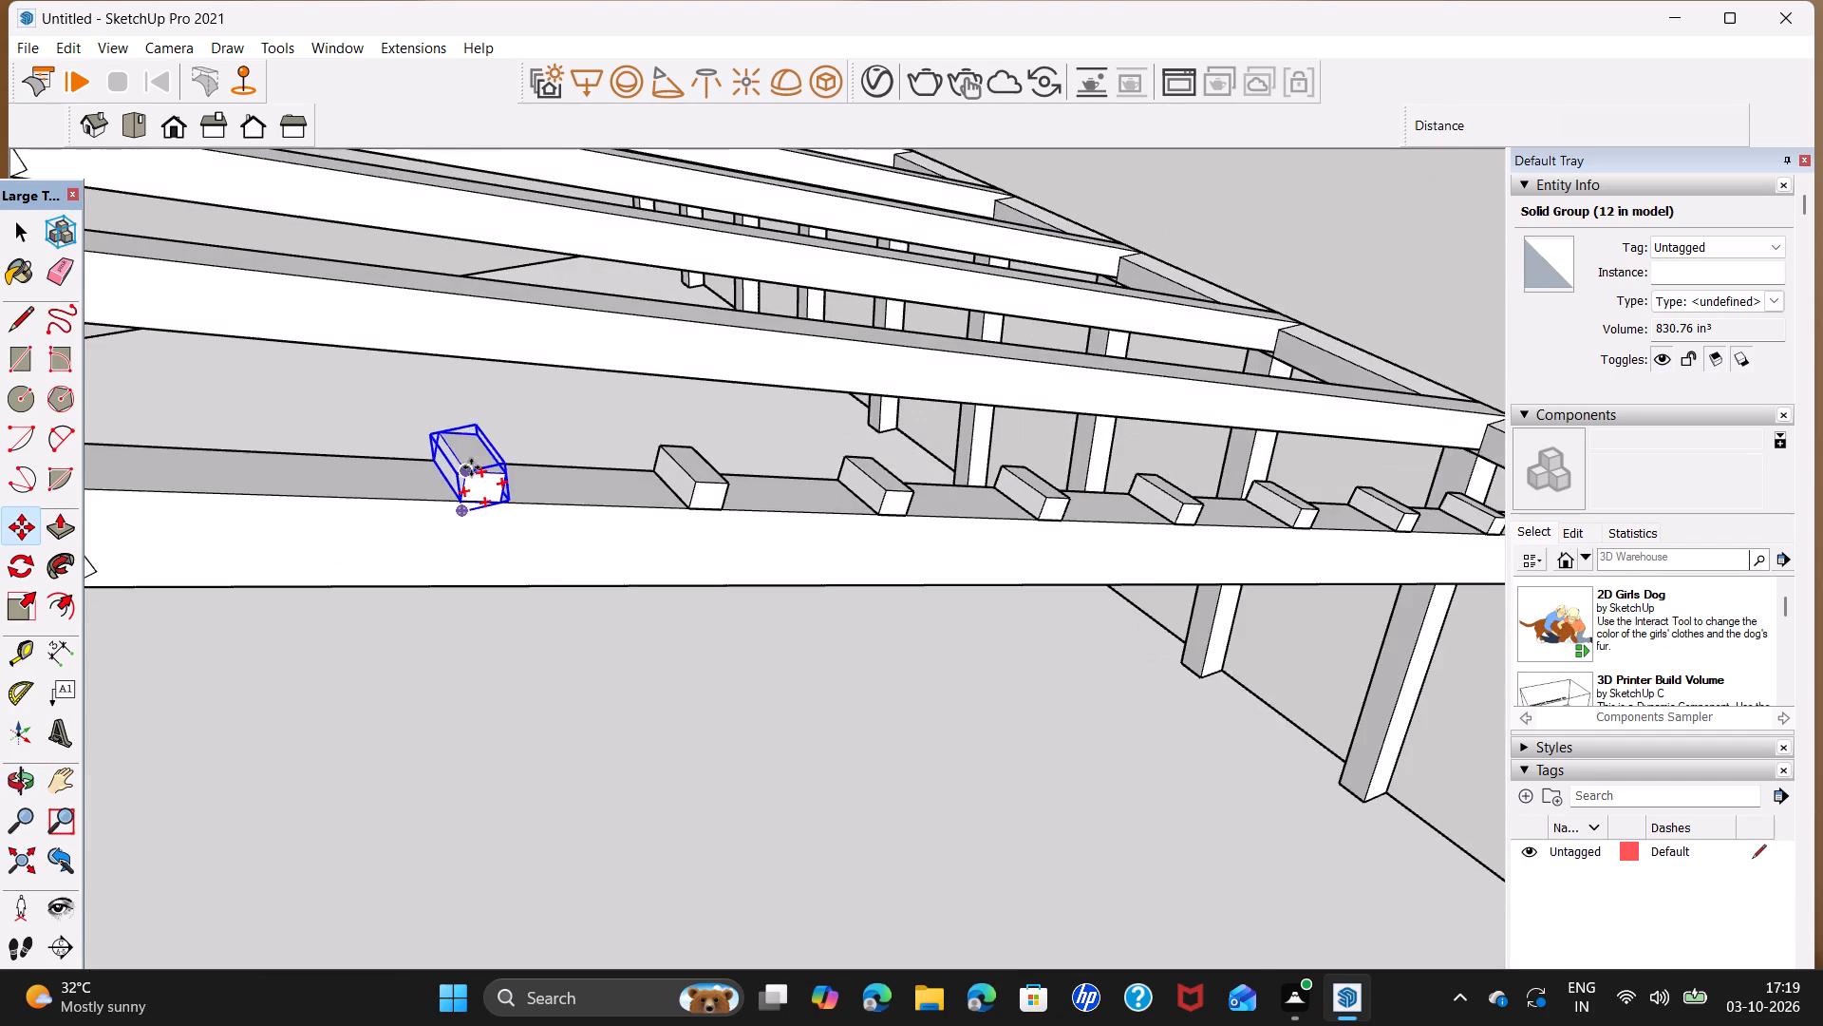
pyautogui.scroll(11, 432, 496)
pyautogui.click(498, 514)
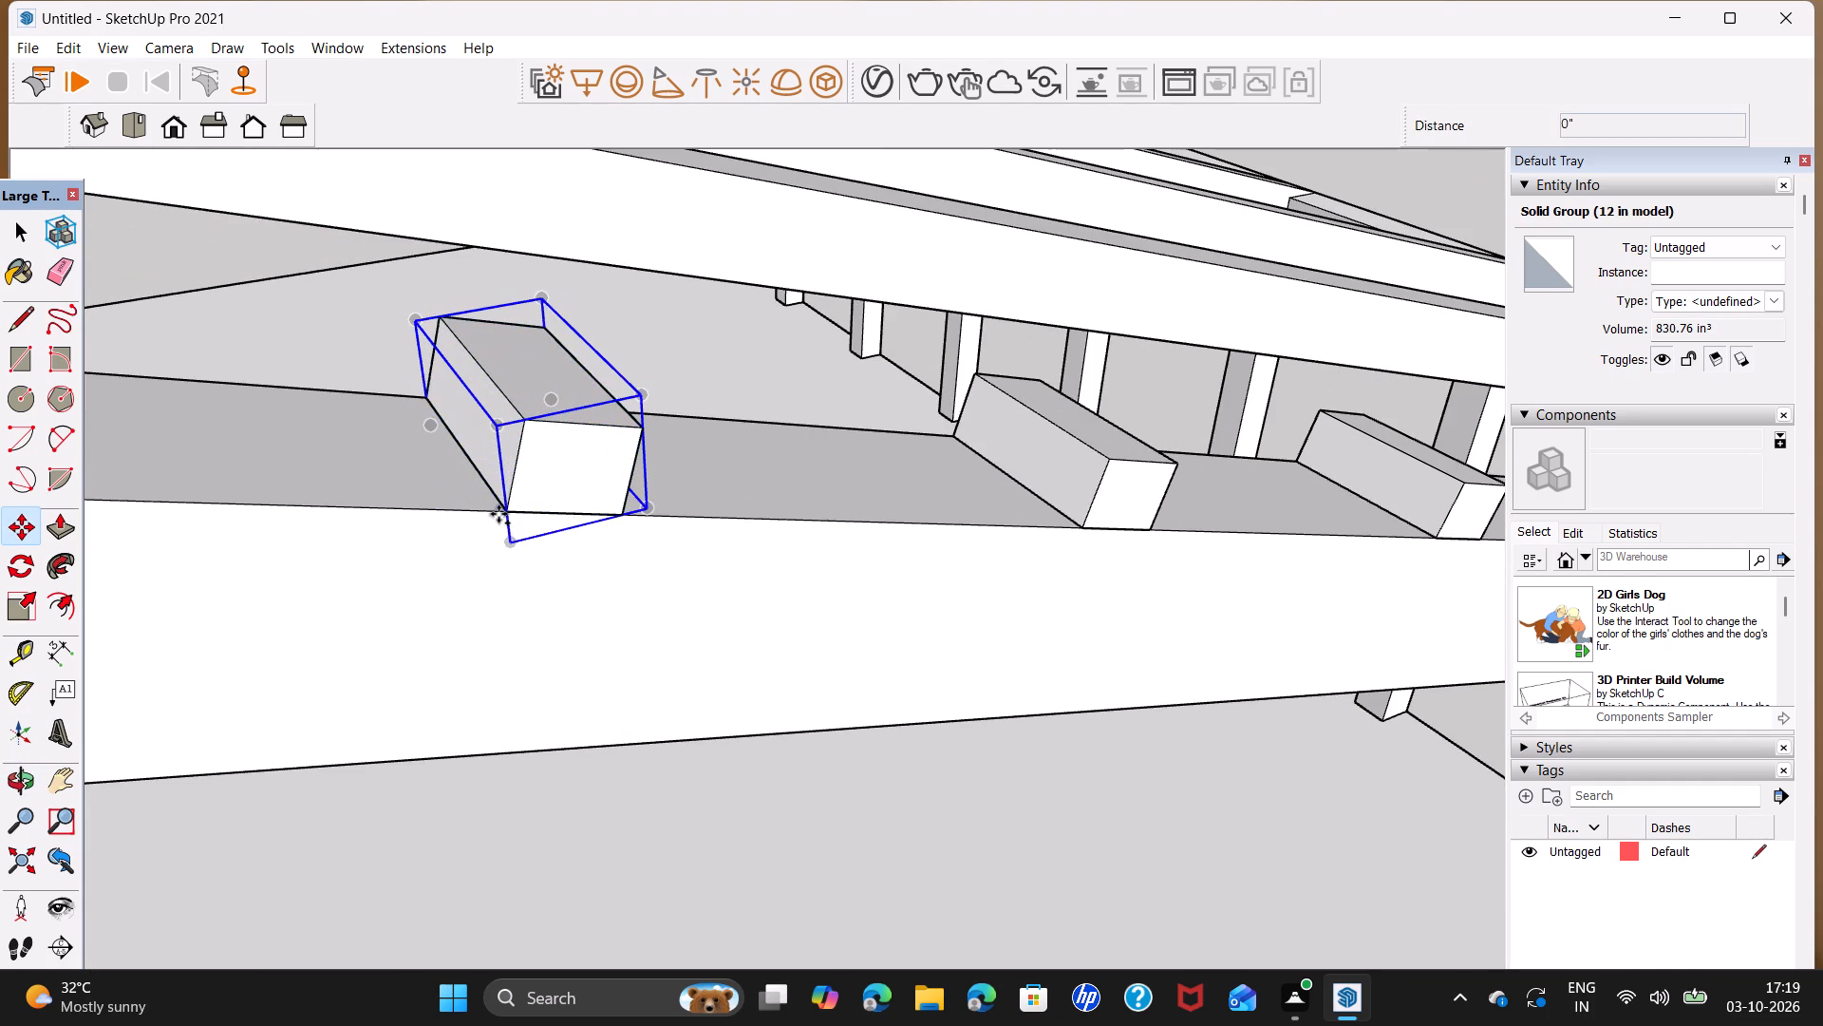
pyautogui.write("4'")
pyautogui.press('Return')
pyautogui.press('space')
# Extrude the inner end face of the opposite slope's lowest block 99' to the far end frame, forming the eave purlin.
pyautogui.scroll(-7, 198, 435)
pyautogui.scroll(-8, 320, 489)
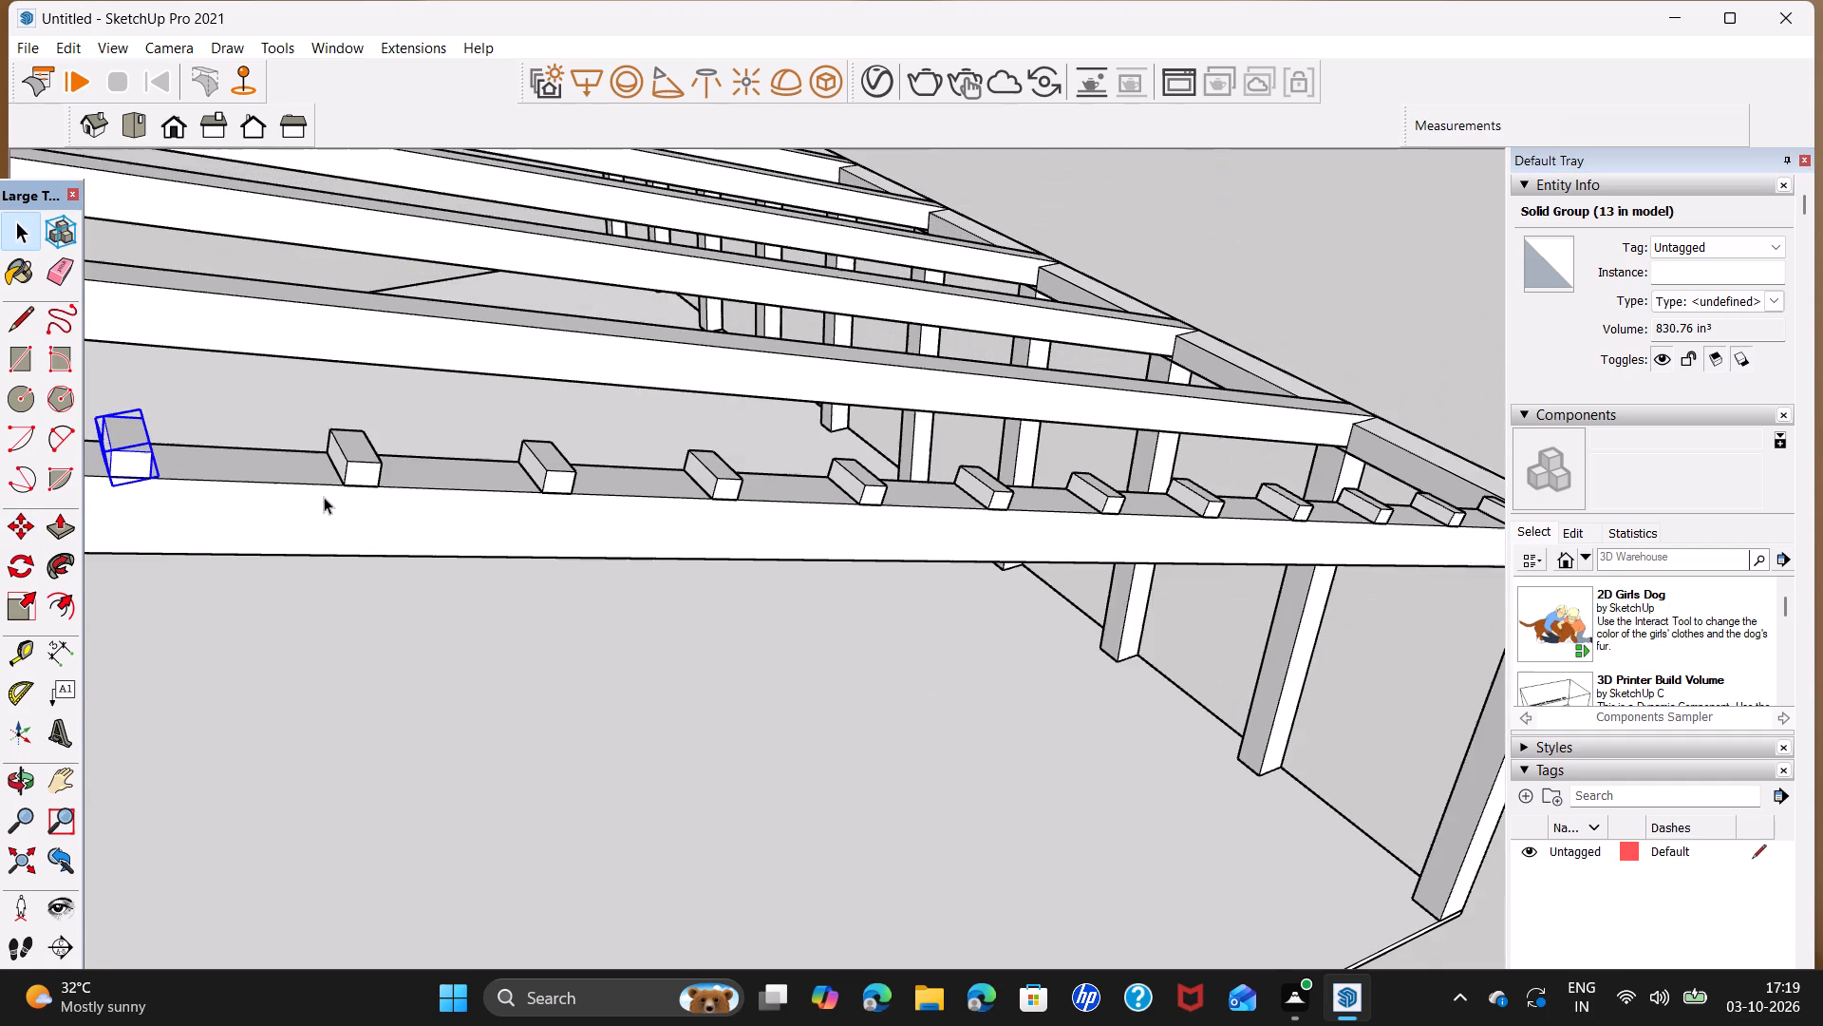
pyautogui.moveTo(310, 505); pyautogui.dragTo(1019, 469, button='middle')
pyautogui.scroll(-6, 848, 531)
pyautogui.scroll(-3, 739, 597)
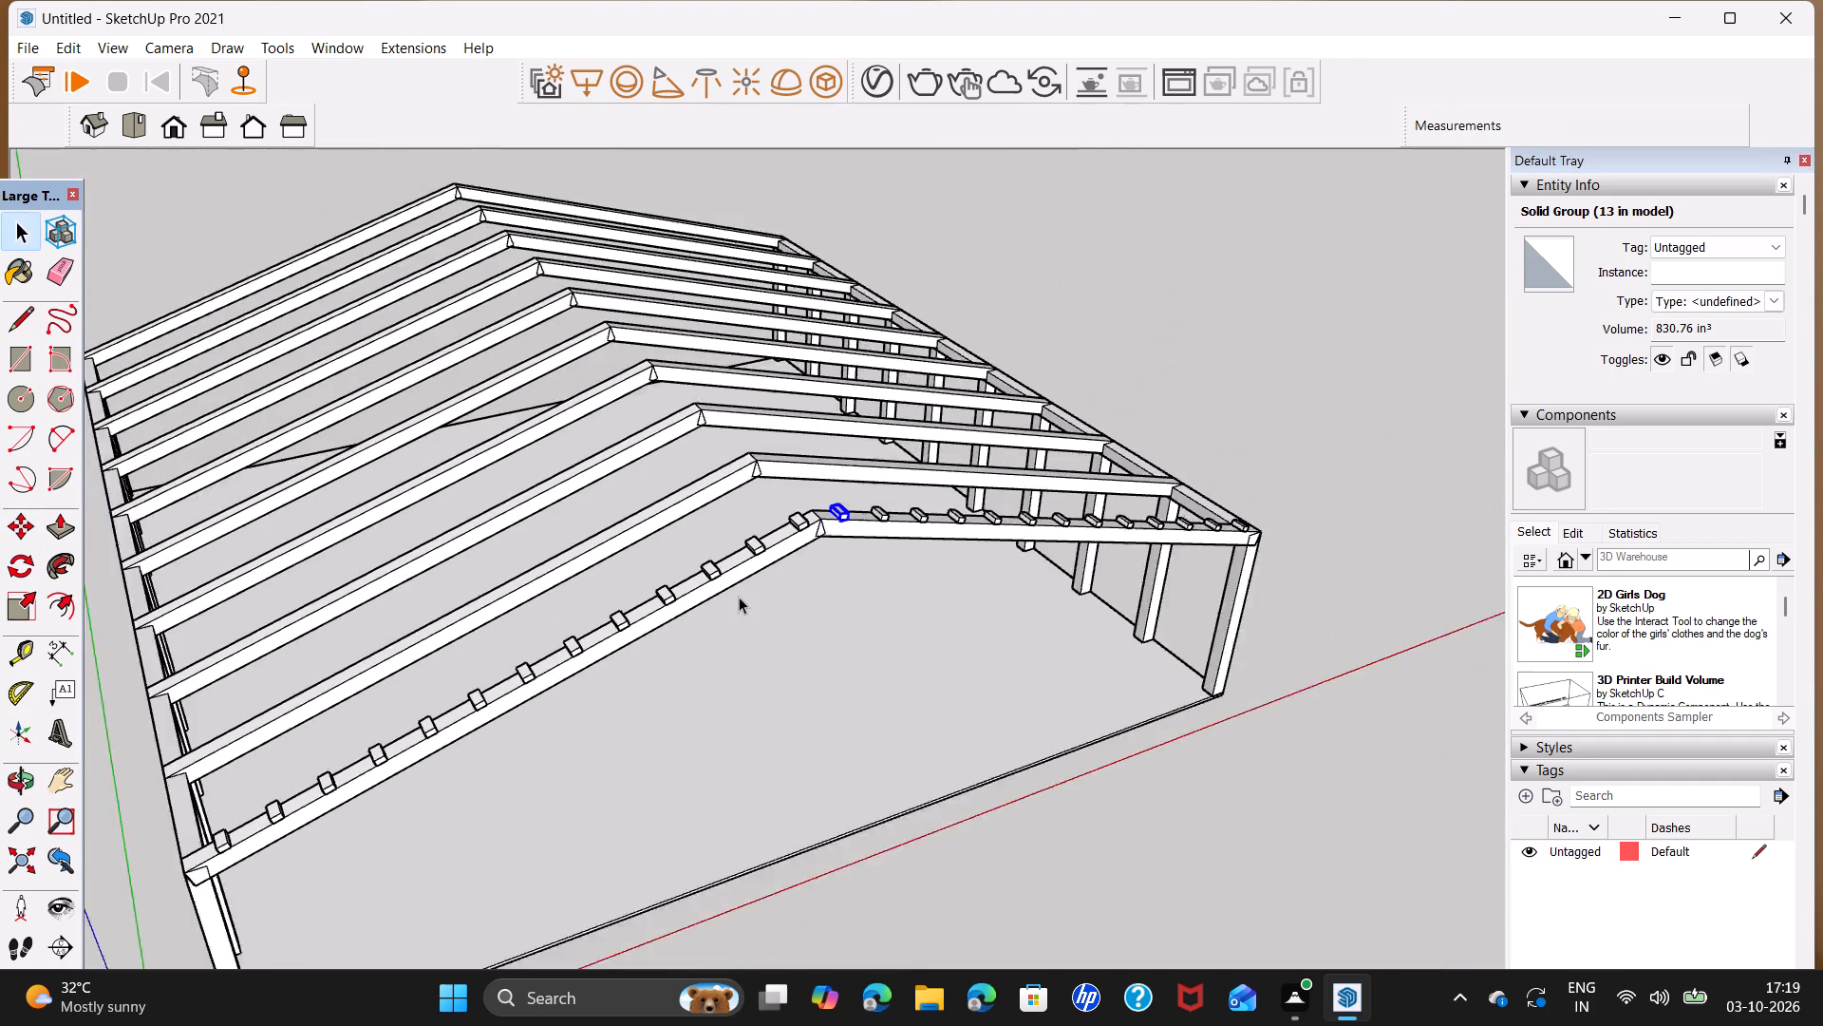
pyautogui.scroll(-3, 739, 597)
pyautogui.moveTo(529, 676); pyautogui.dragTo(1459, 634, button='middle')
pyautogui.scroll(5, 1025, 671)
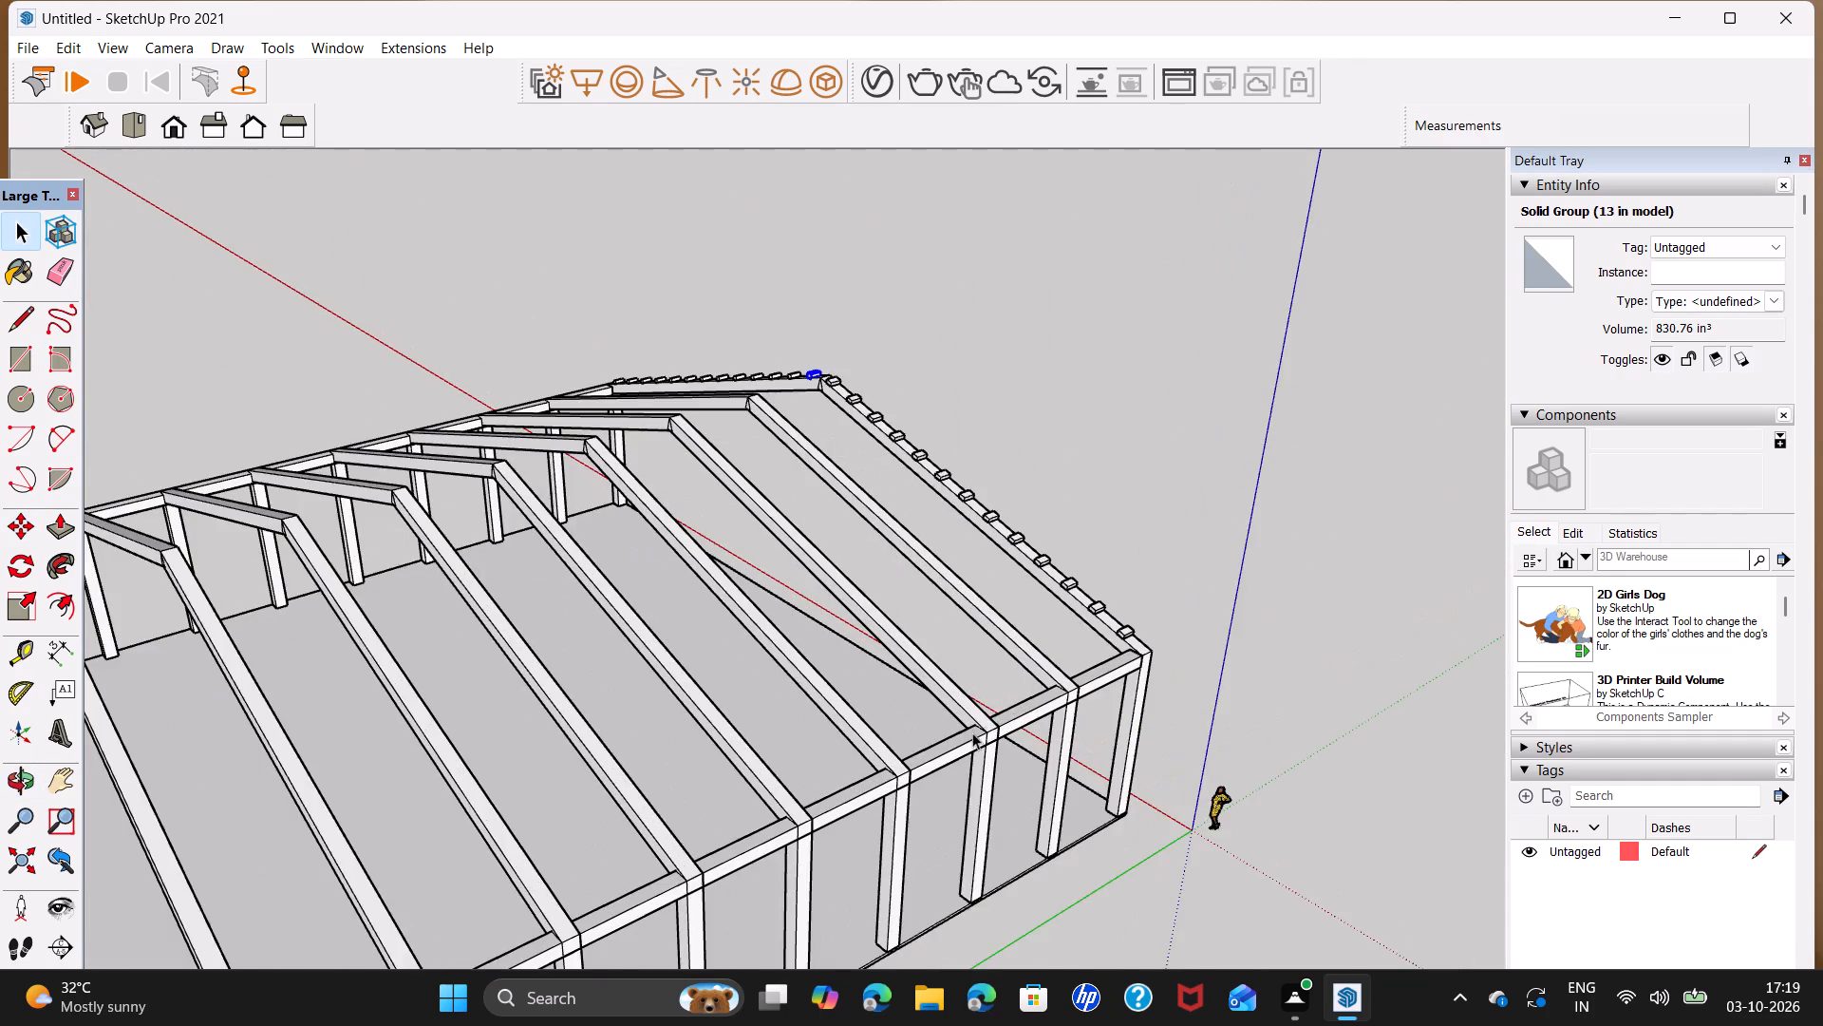
pyautogui.moveTo(969, 731); pyautogui.dragTo(1768, 694, button='middle')
pyautogui.scroll(11, 240, 593)
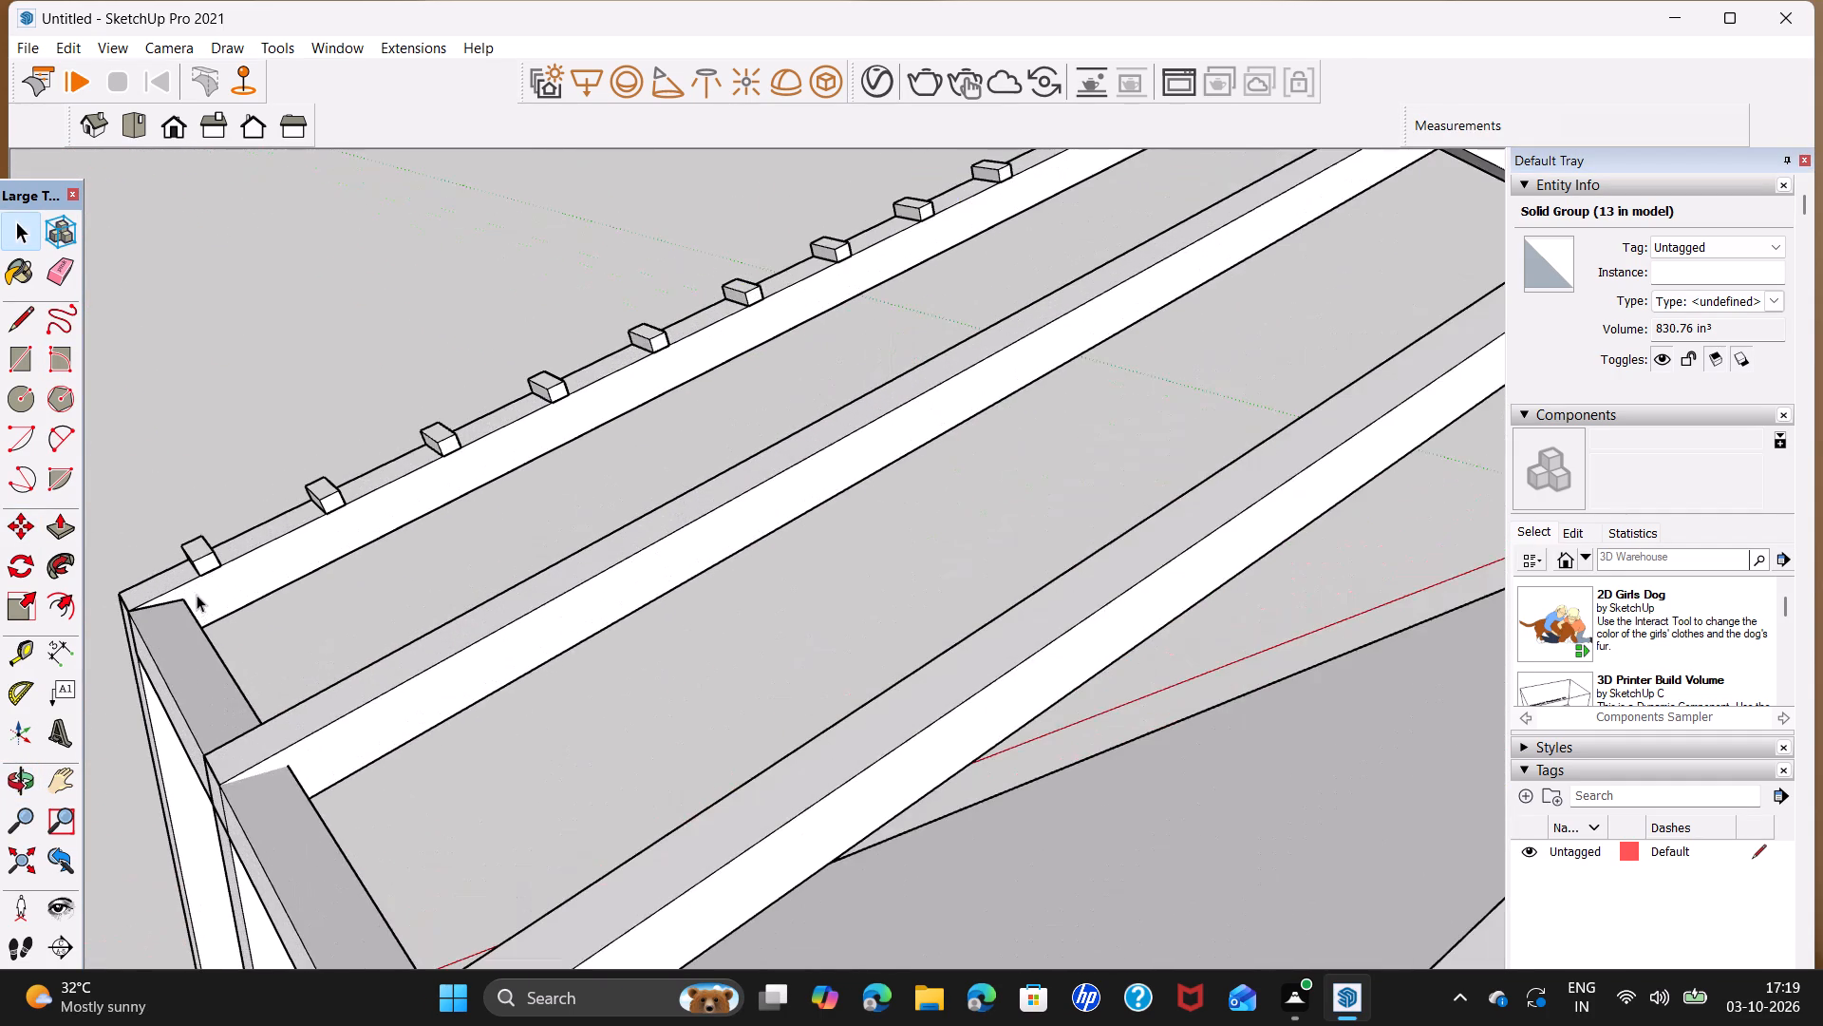
pyautogui.scroll(2, 197, 595)
pyautogui.doubleClick(209, 554)
pyautogui.doubleClick(214, 560)
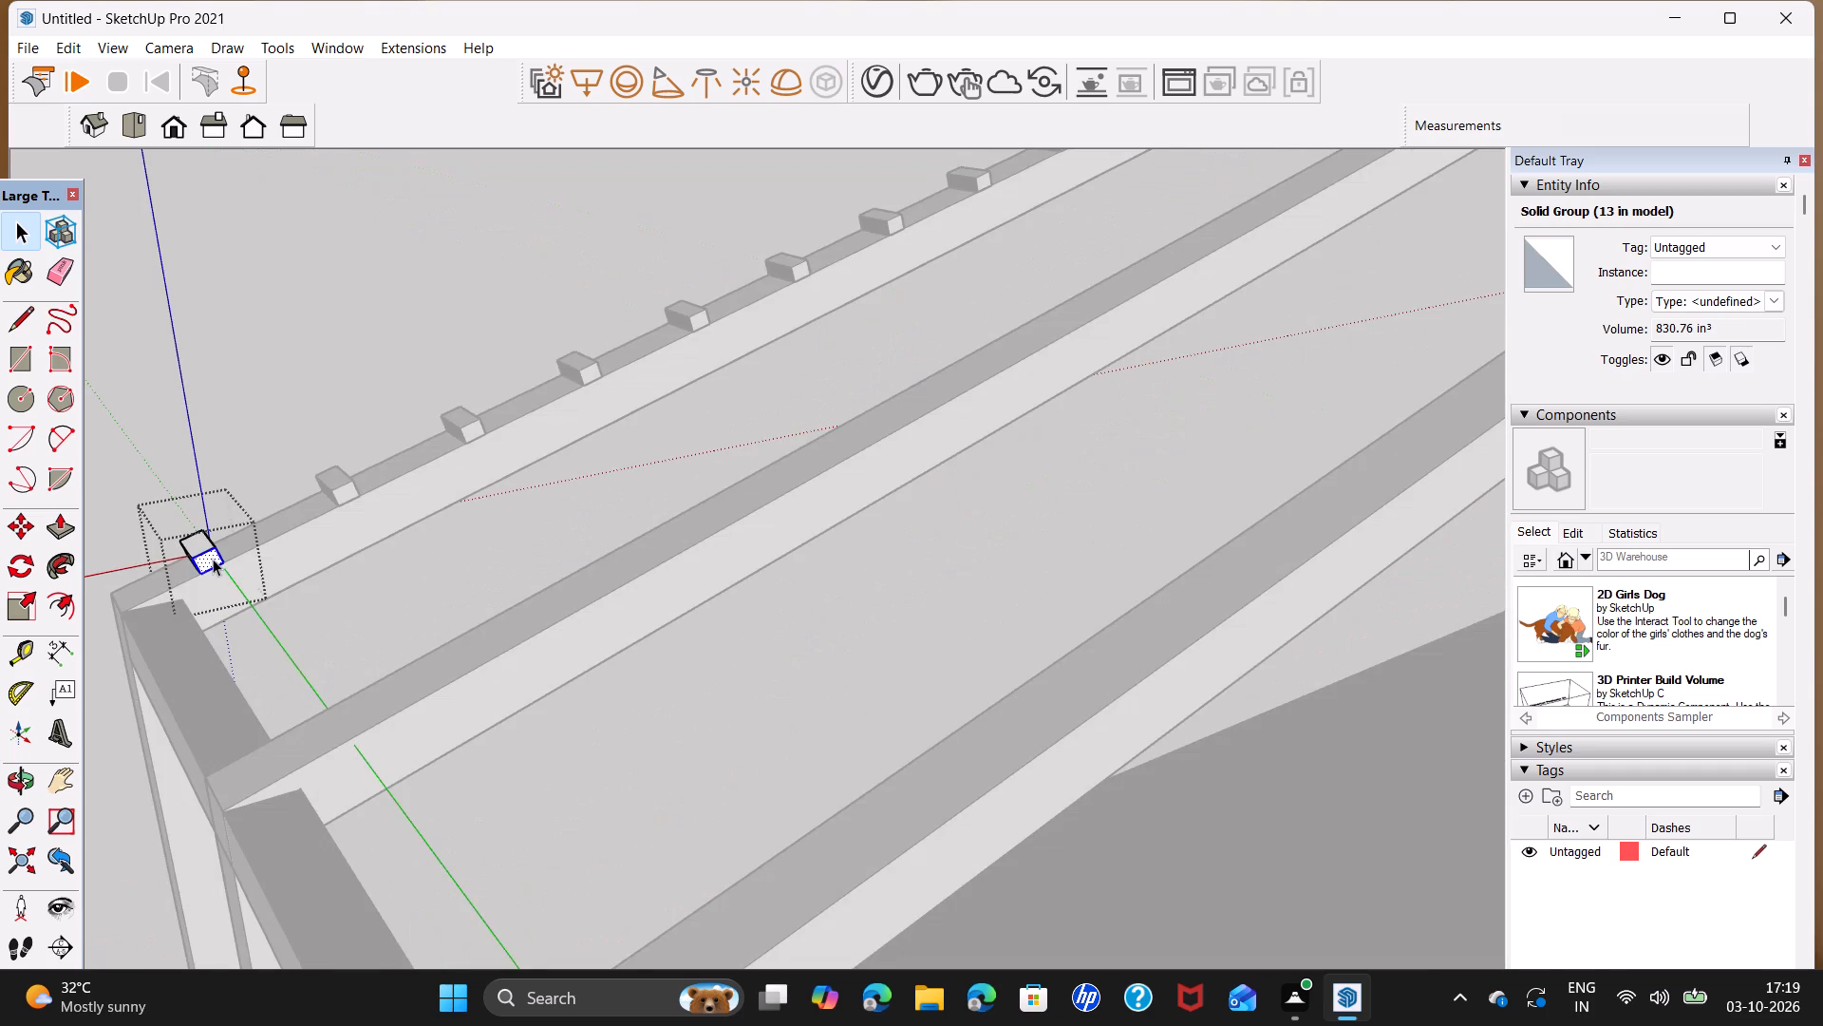
pyautogui.click(213, 559)
pyautogui.press('p')
pyautogui.click(212, 559)
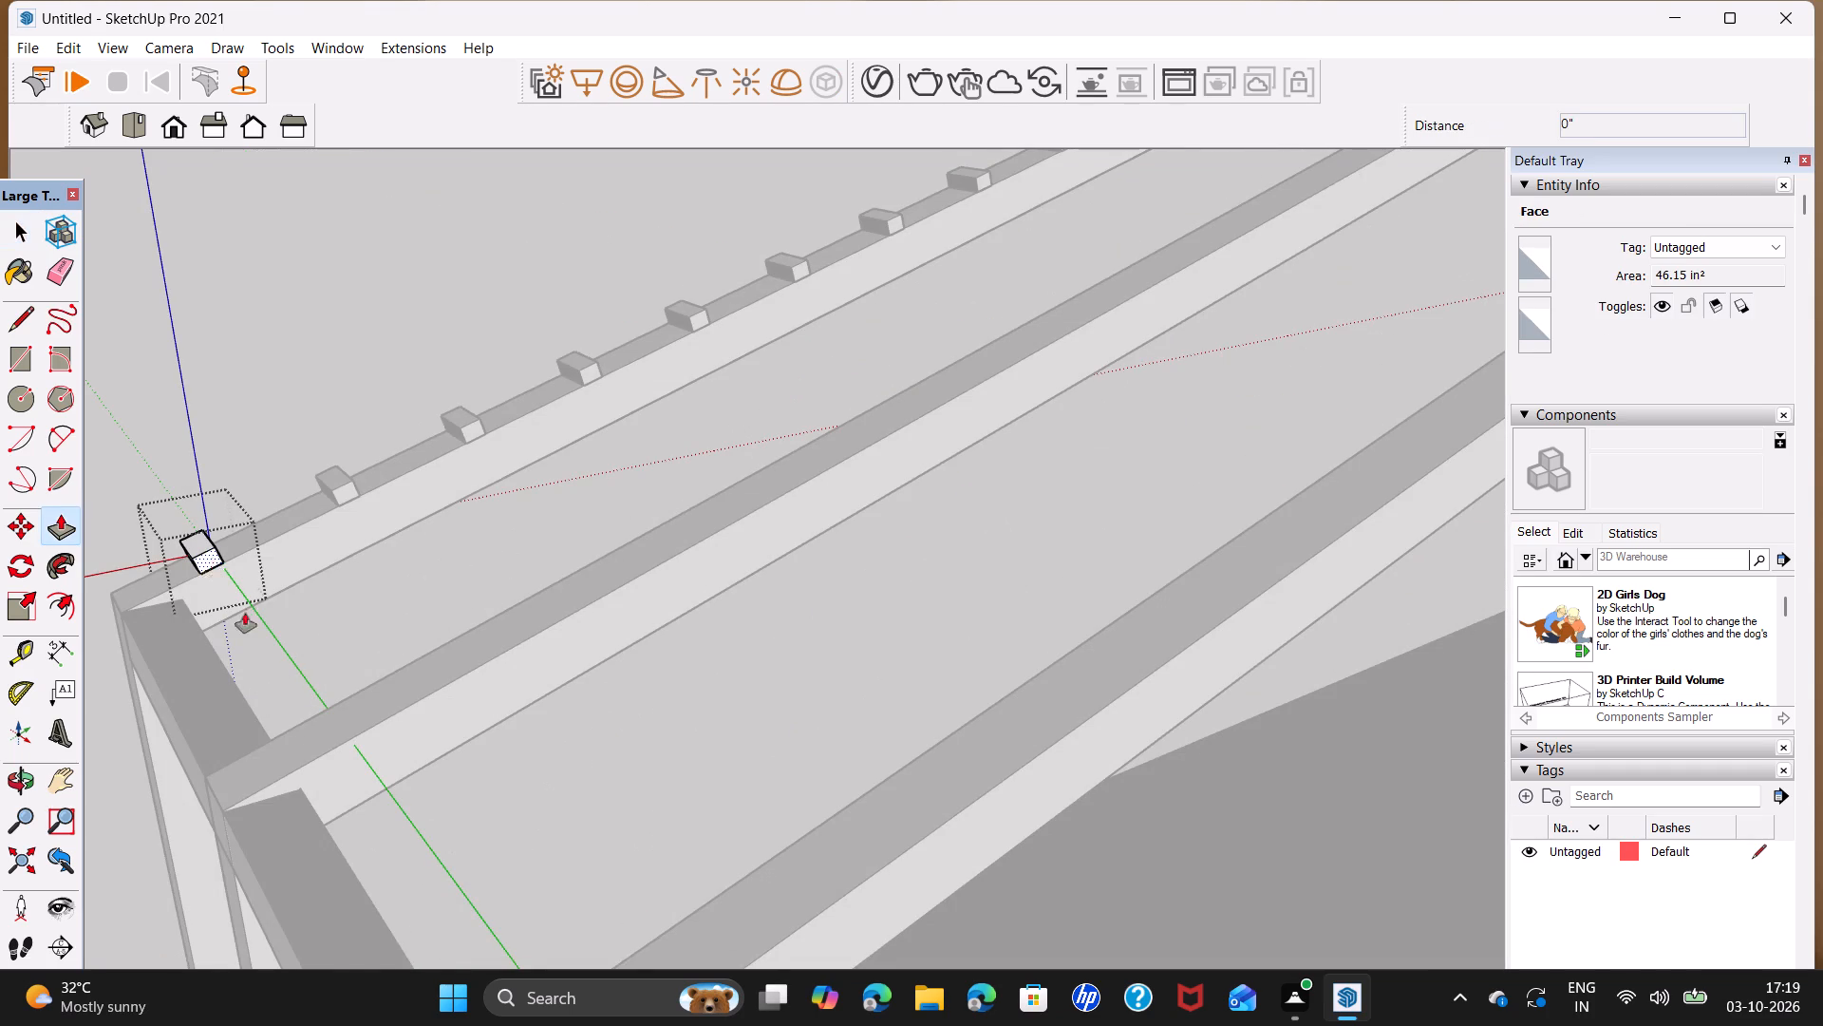
pyautogui.scroll(-20, 473, 739)
pyautogui.scroll(-7, 517, 793)
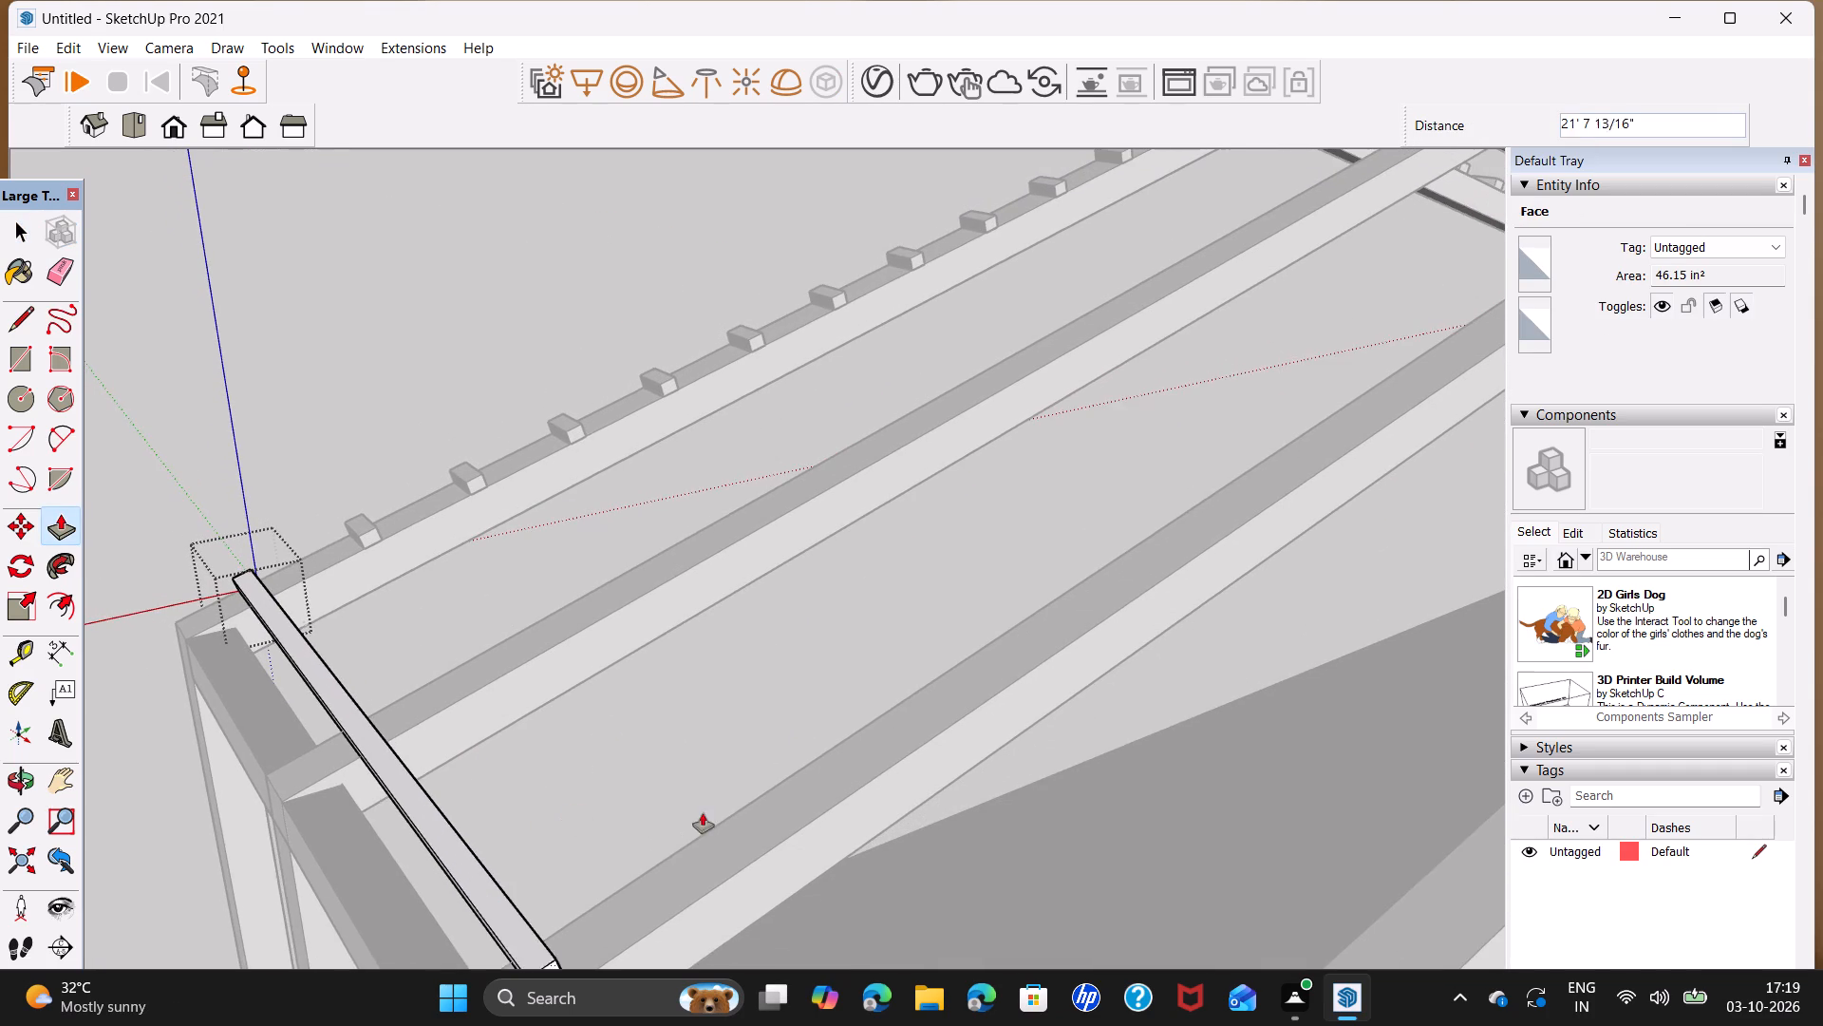
pyautogui.scroll(-7, 704, 813)
pyautogui.moveTo(833, 743); pyautogui.dragTo(468, 257, button='middle')
pyautogui.scroll(-6, 476, 281)
pyautogui.scroll(-8, 597, 459)
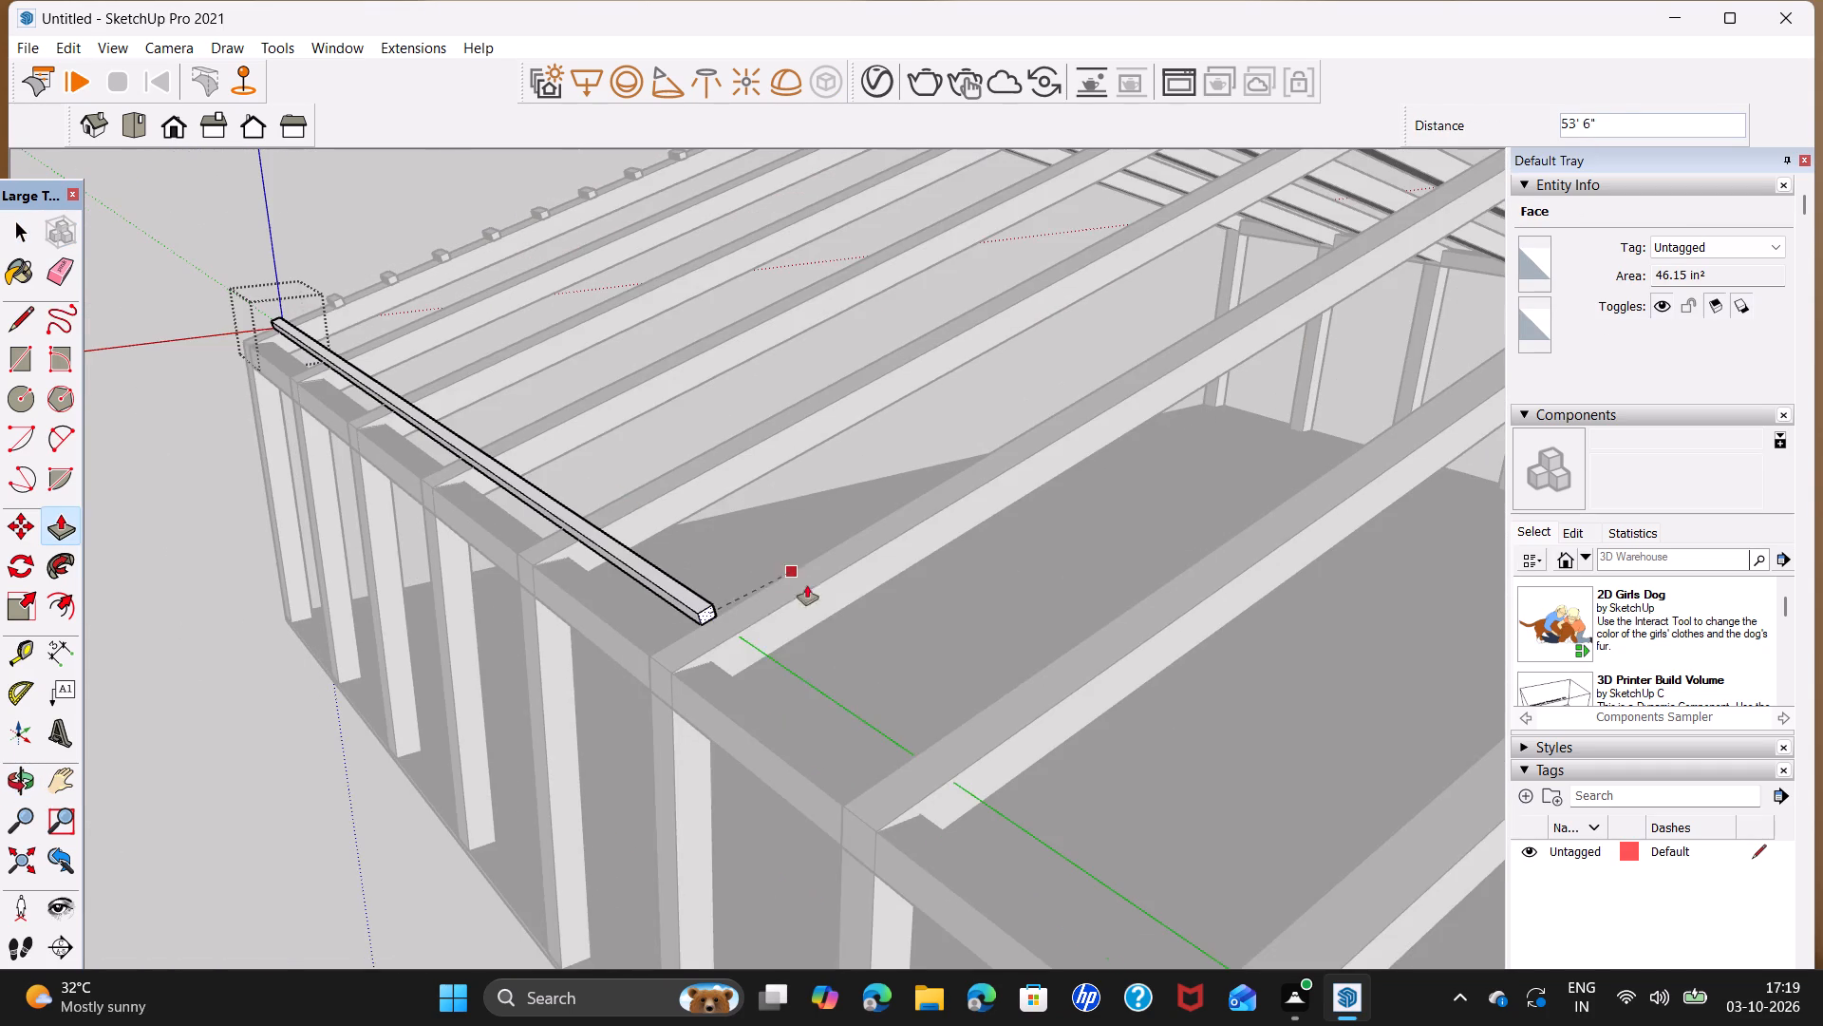
pyautogui.keyDown('shift'); pyautogui.moveTo(1003, 686); pyautogui.dragTo(637, 408, button='middle'); pyautogui.keyUp('shift')
pyautogui.scroll(-7, 650, 436)
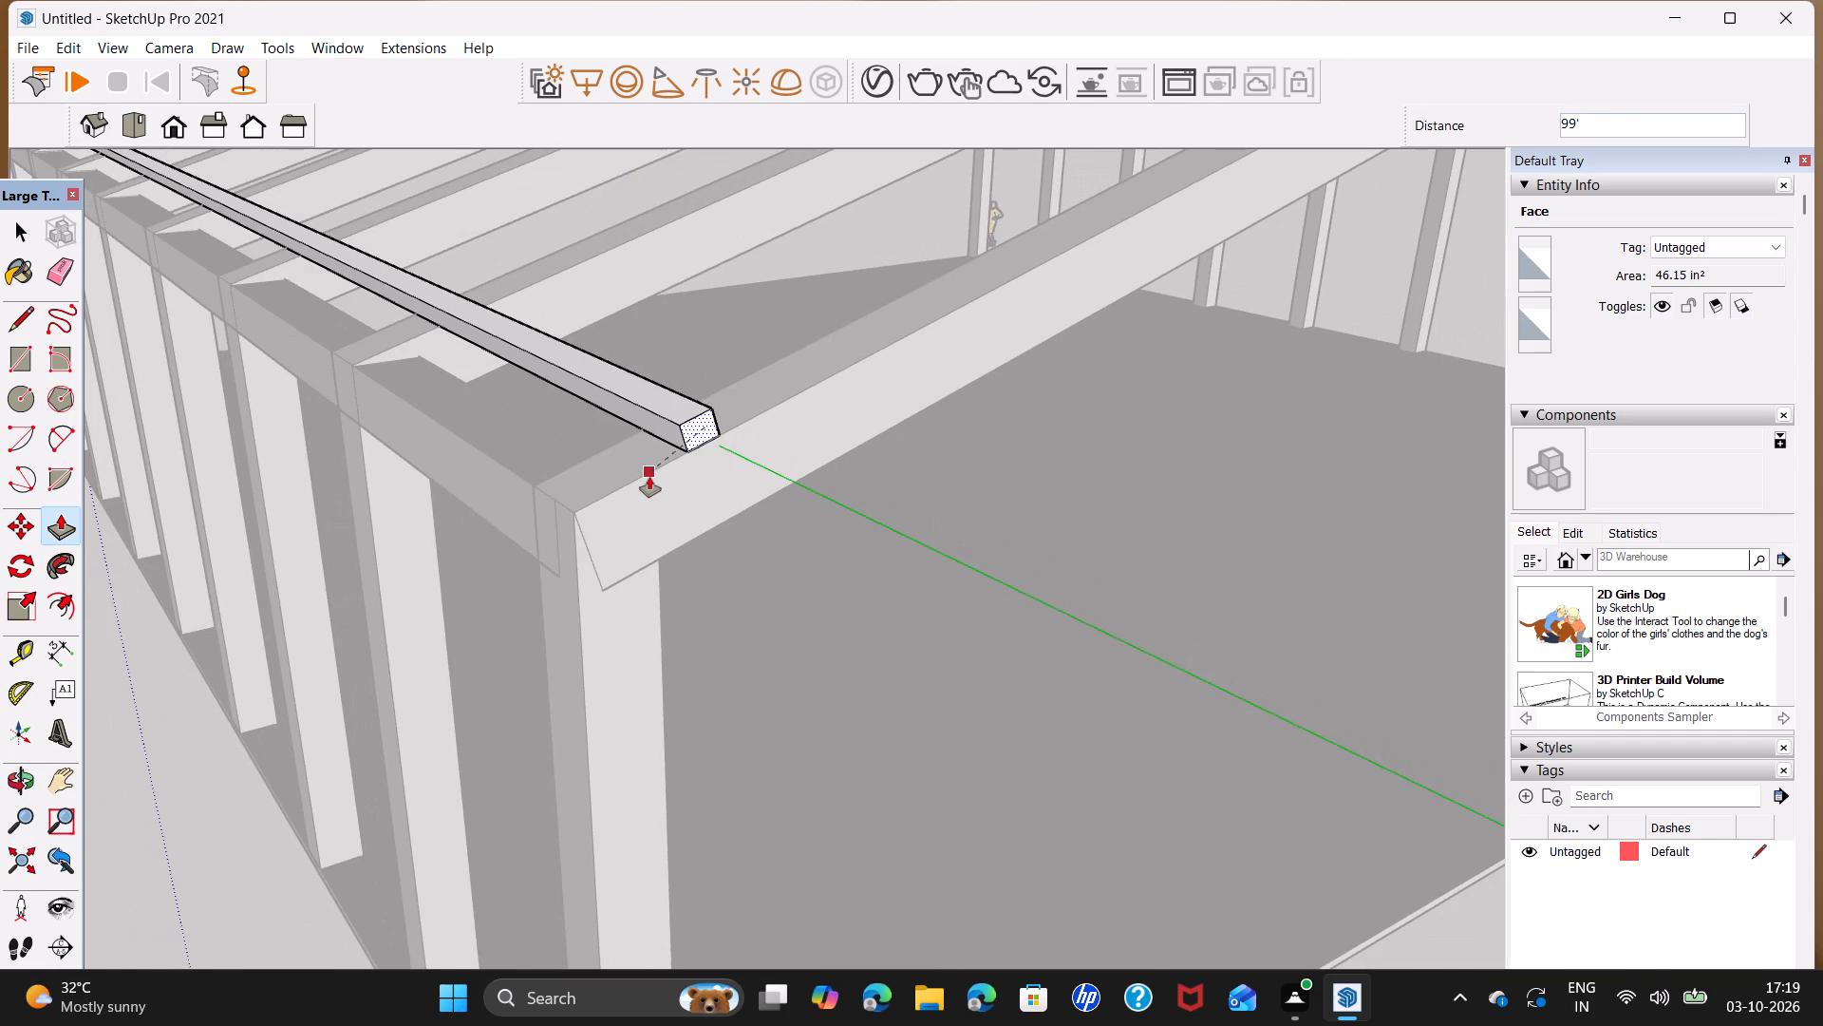
pyautogui.click(644, 477)
# Extrude the second block from the eave on this slope by the same 99' with Push/Pull to form a purlin.
pyautogui.scroll(-6, 699, 352)
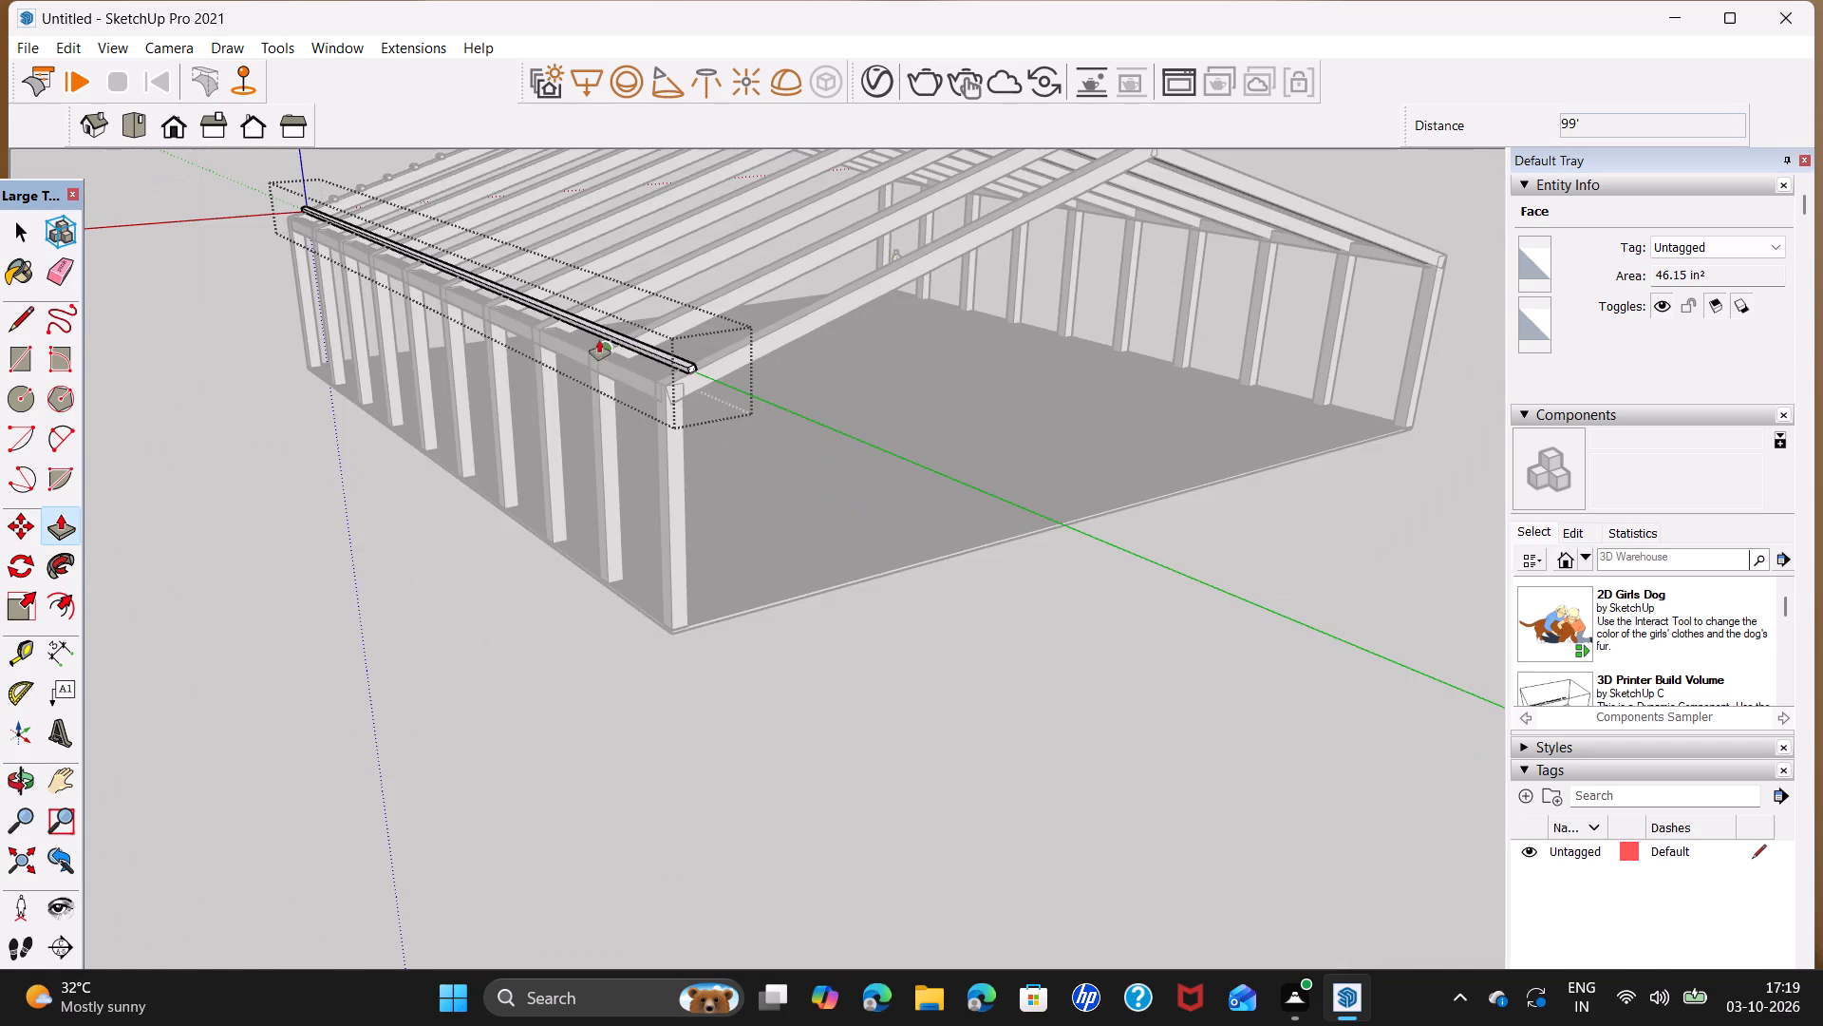
pyautogui.keyDown('shift'); pyautogui.moveTo(593, 324); pyautogui.dragTo(930, 798, button='middle'); pyautogui.keyUp('shift')
pyautogui.scroll(12, 537, 507)
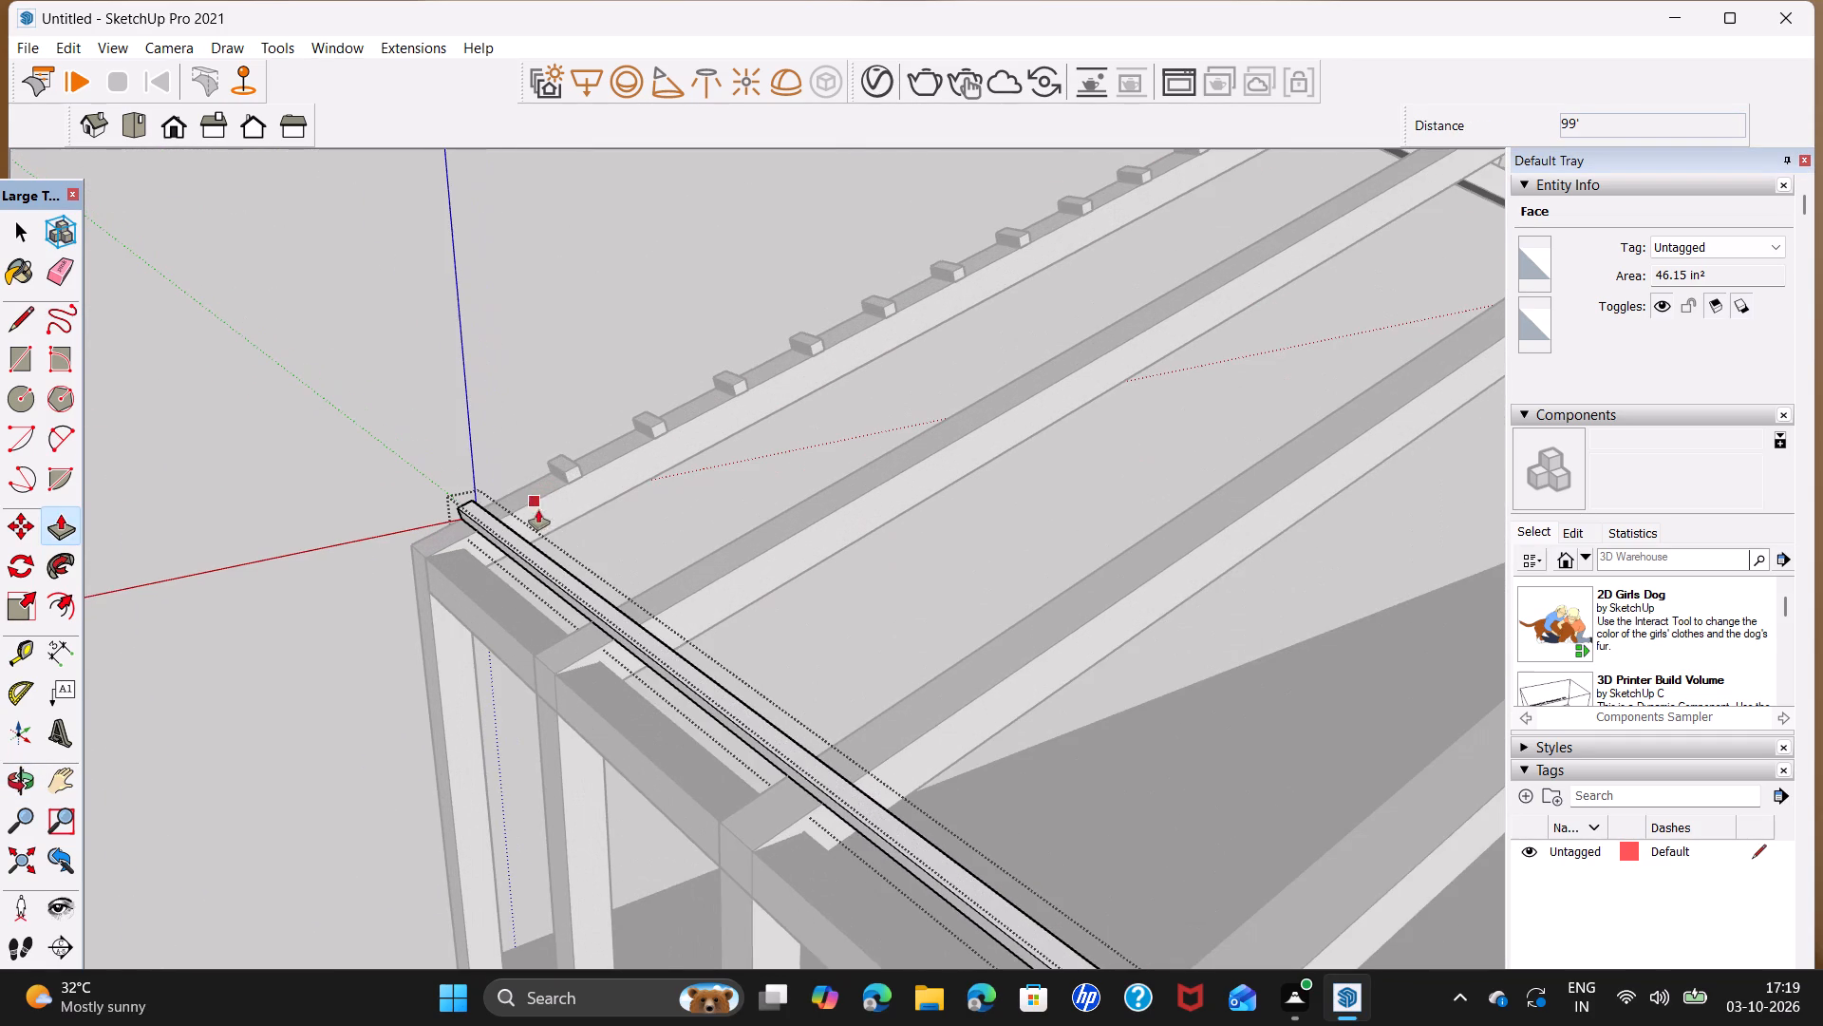
pyautogui.press('space')
pyautogui.tripleClick(574, 470)
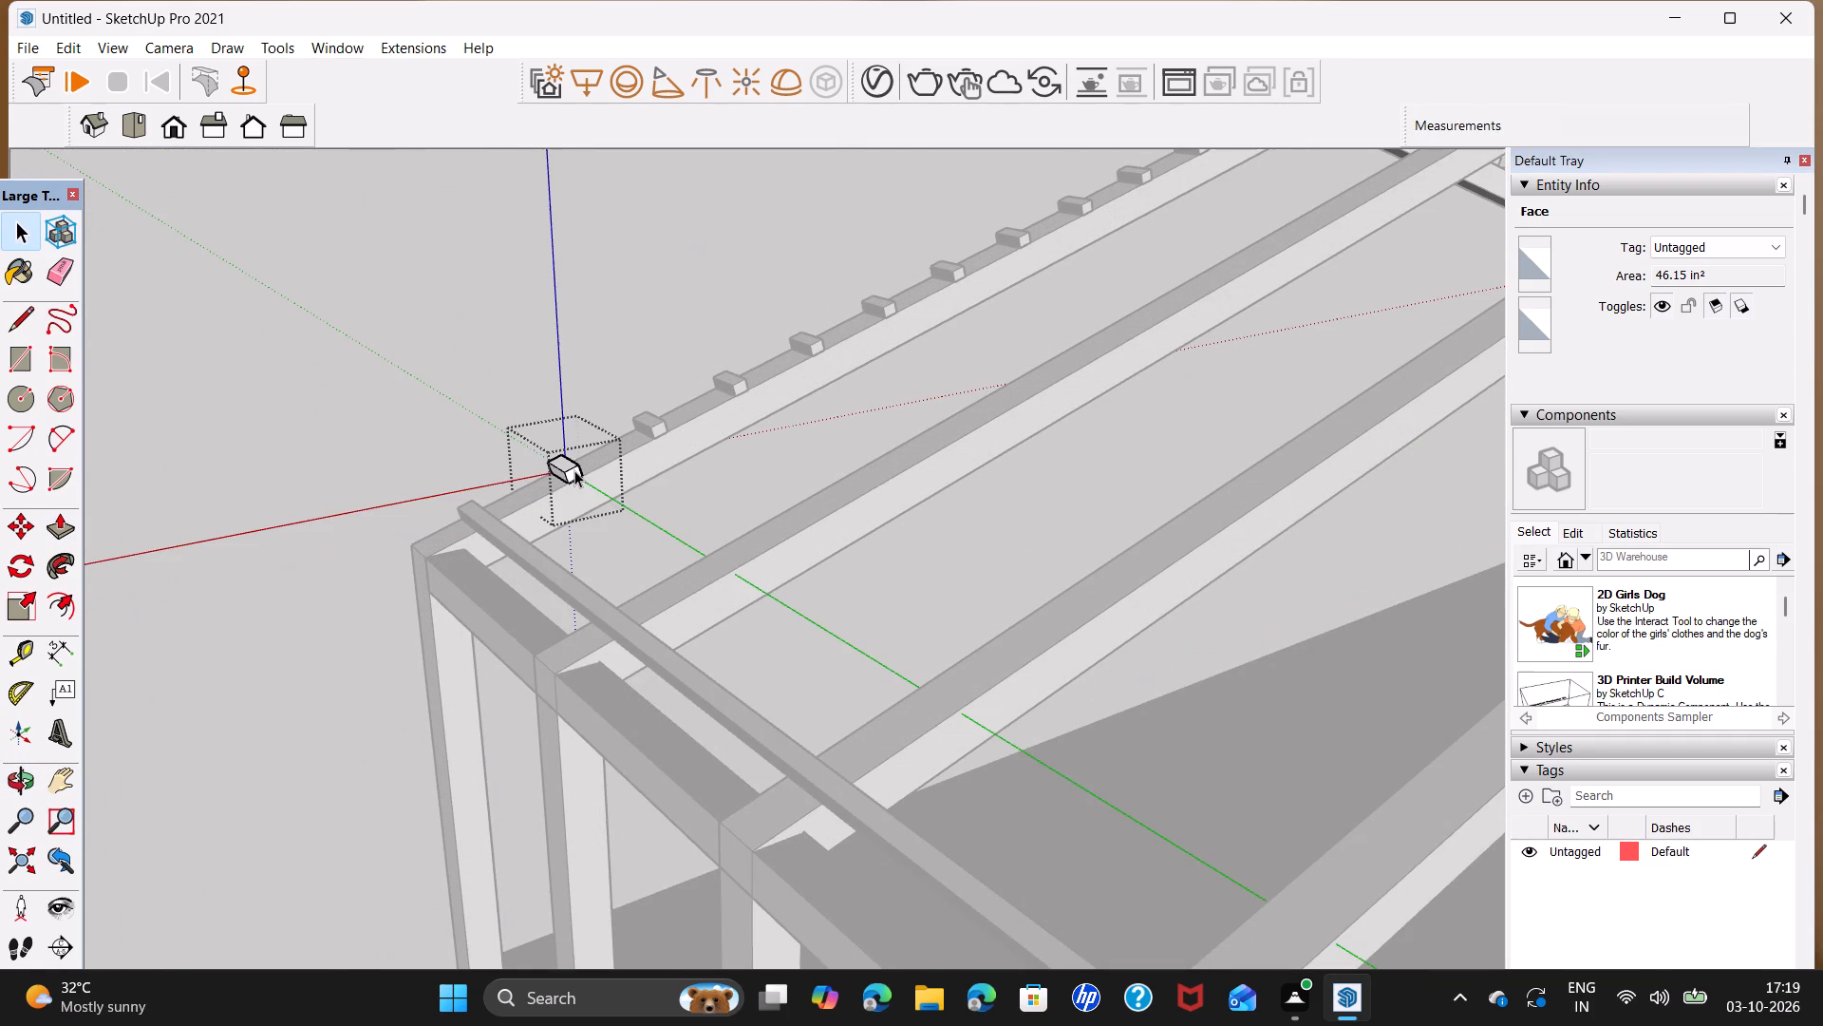
pyautogui.click(574, 471)
pyautogui.click(574, 472)
pyautogui.click(576, 476)
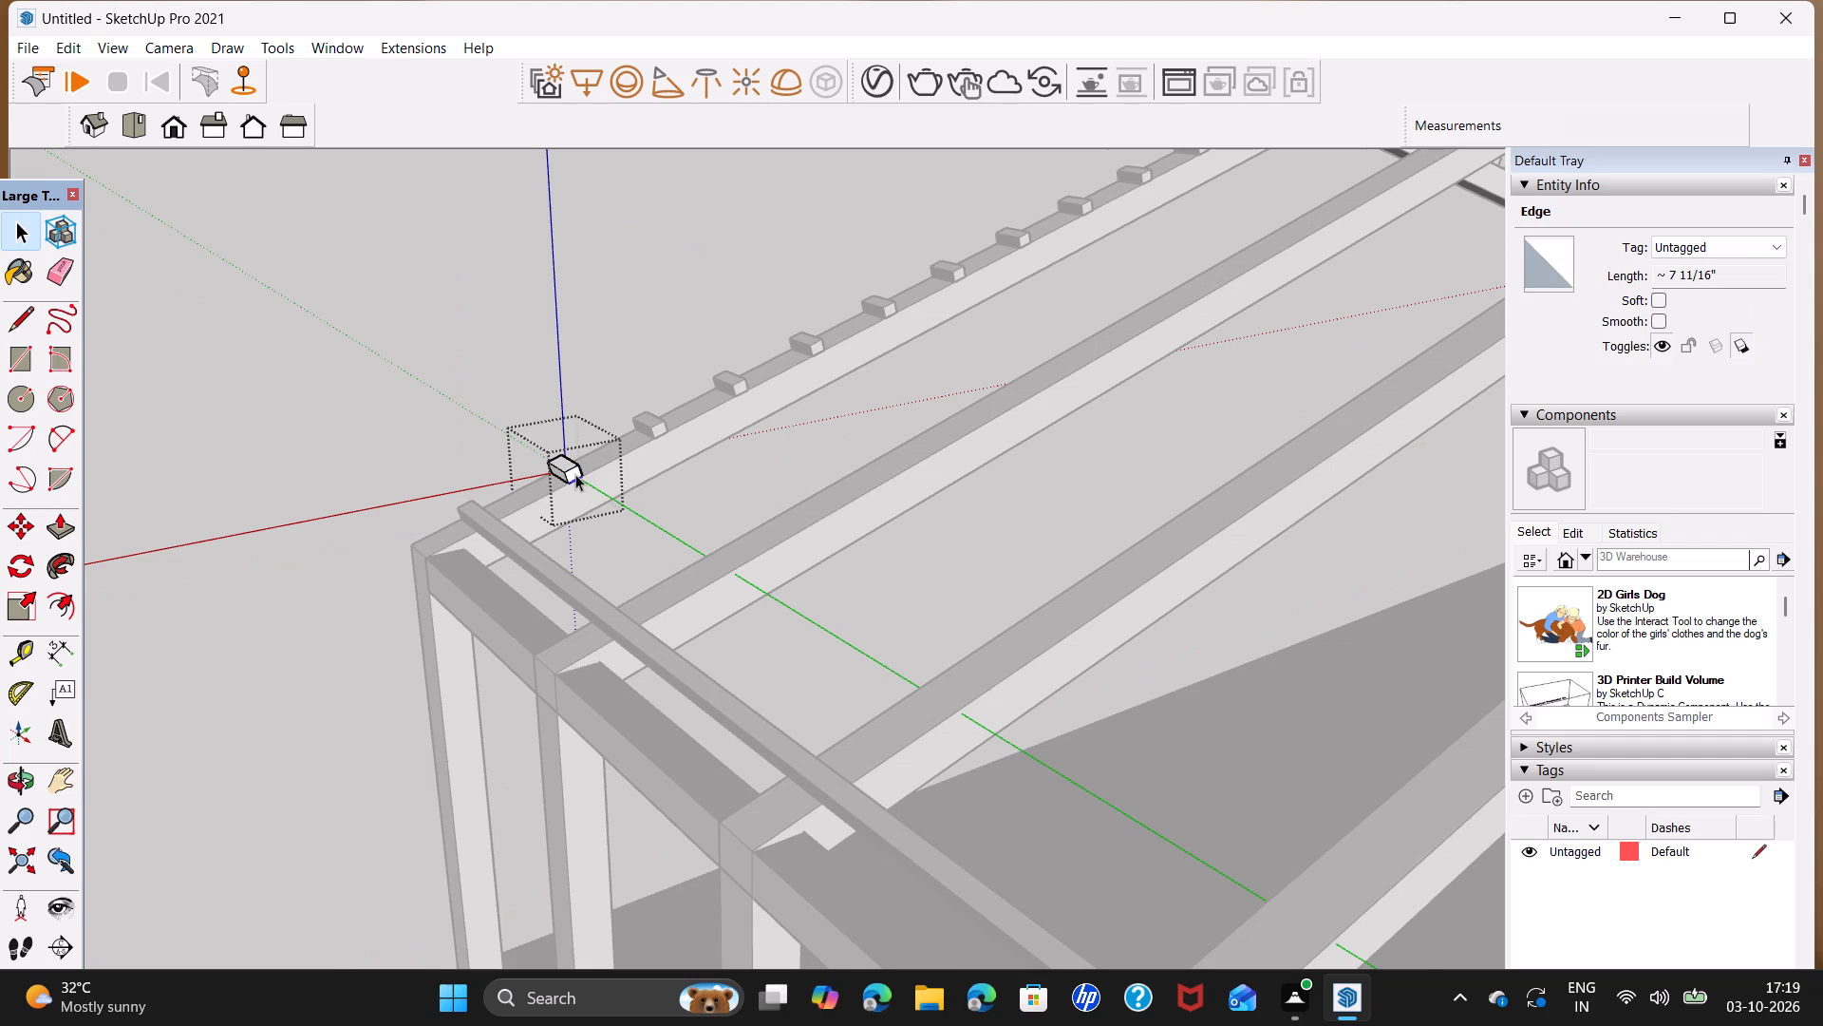
pyautogui.scroll(7, 575, 474)
pyautogui.click(575, 474)
pyautogui.press('p')
pyautogui.doubleClick(575, 474)
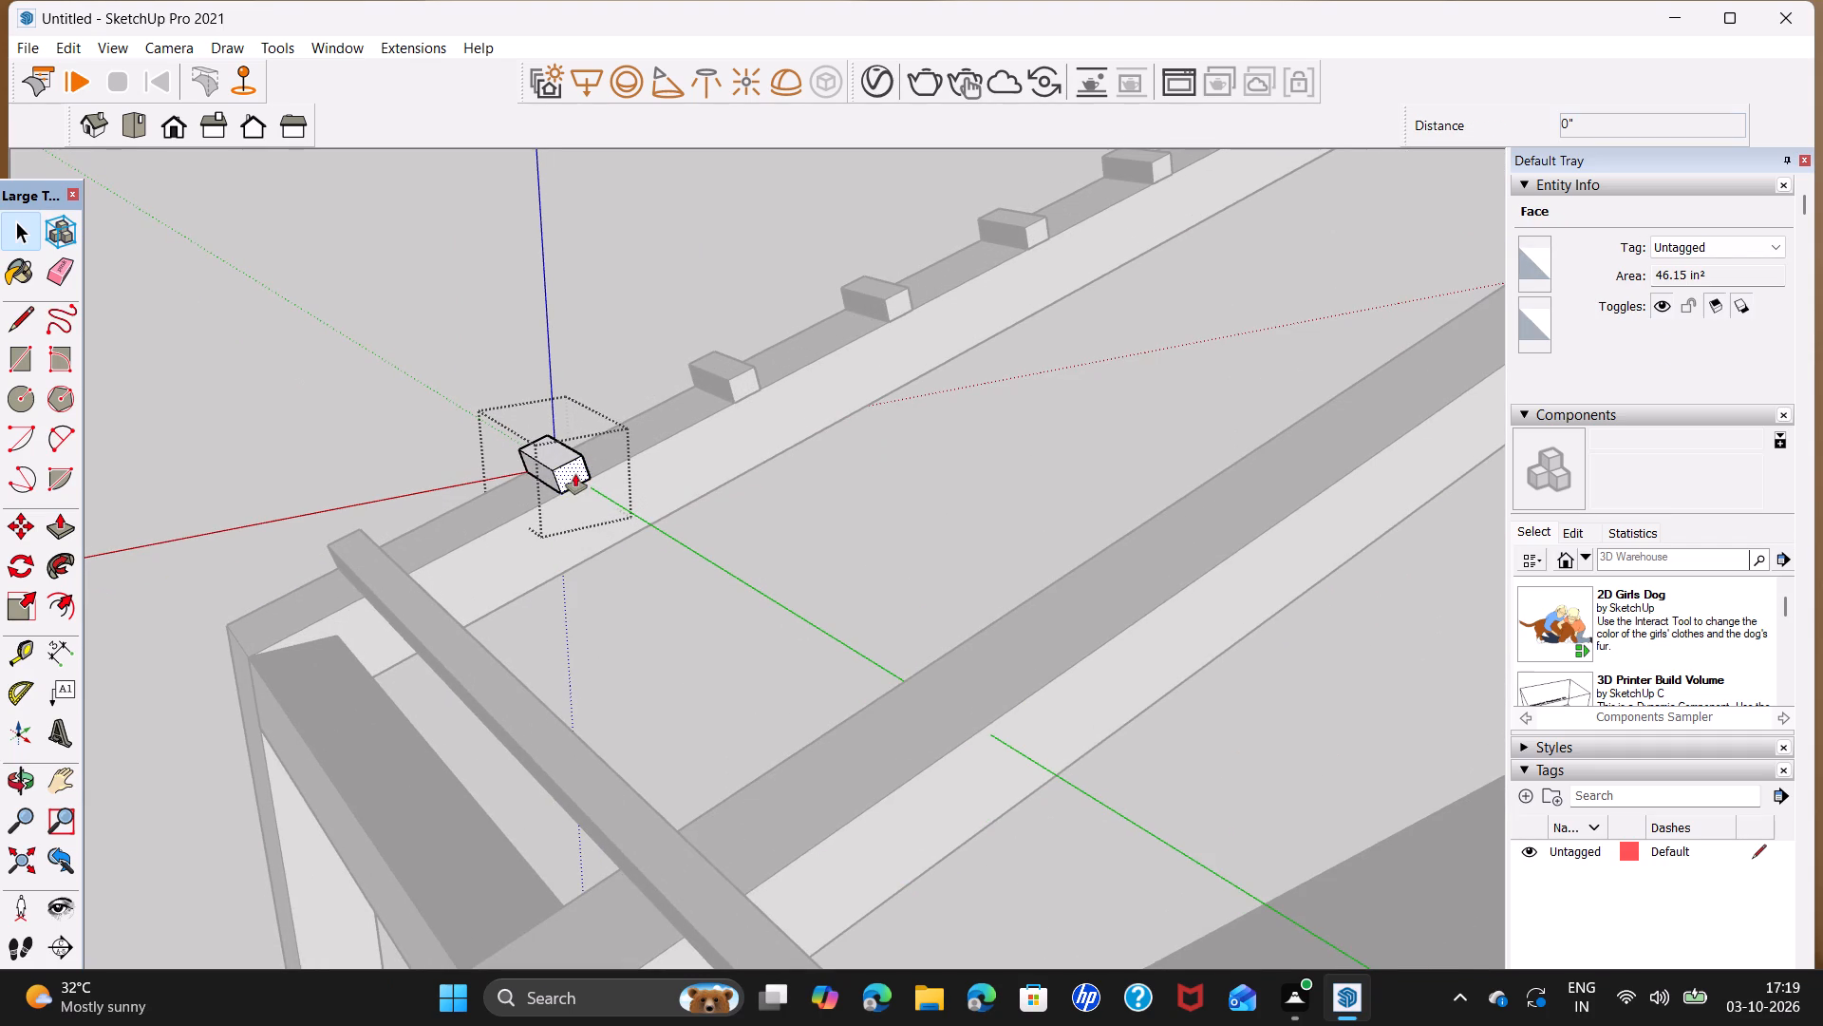
pyautogui.press('space')
# Push/Pull the inner end face of the third block from the eave by the same 99' across the frames.
pyautogui.tripleClick(745, 387)
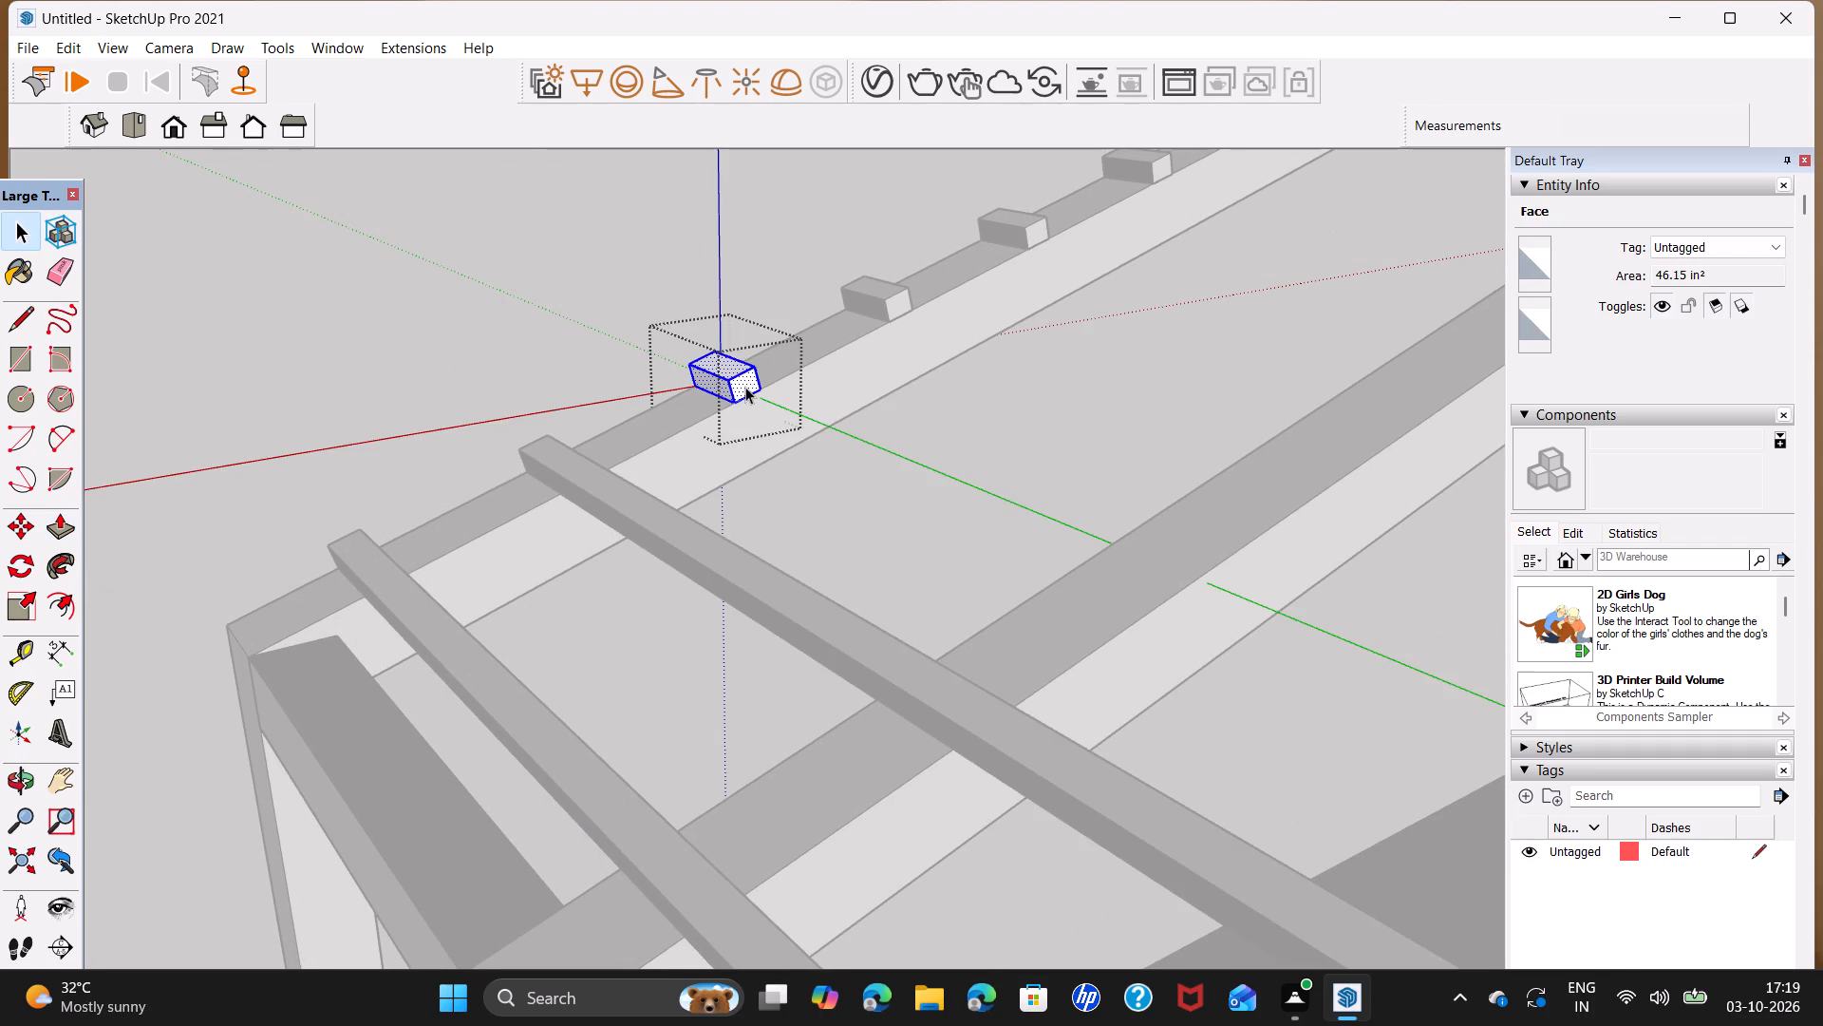
pyautogui.doubleClick(745, 385)
pyautogui.click(744, 389)
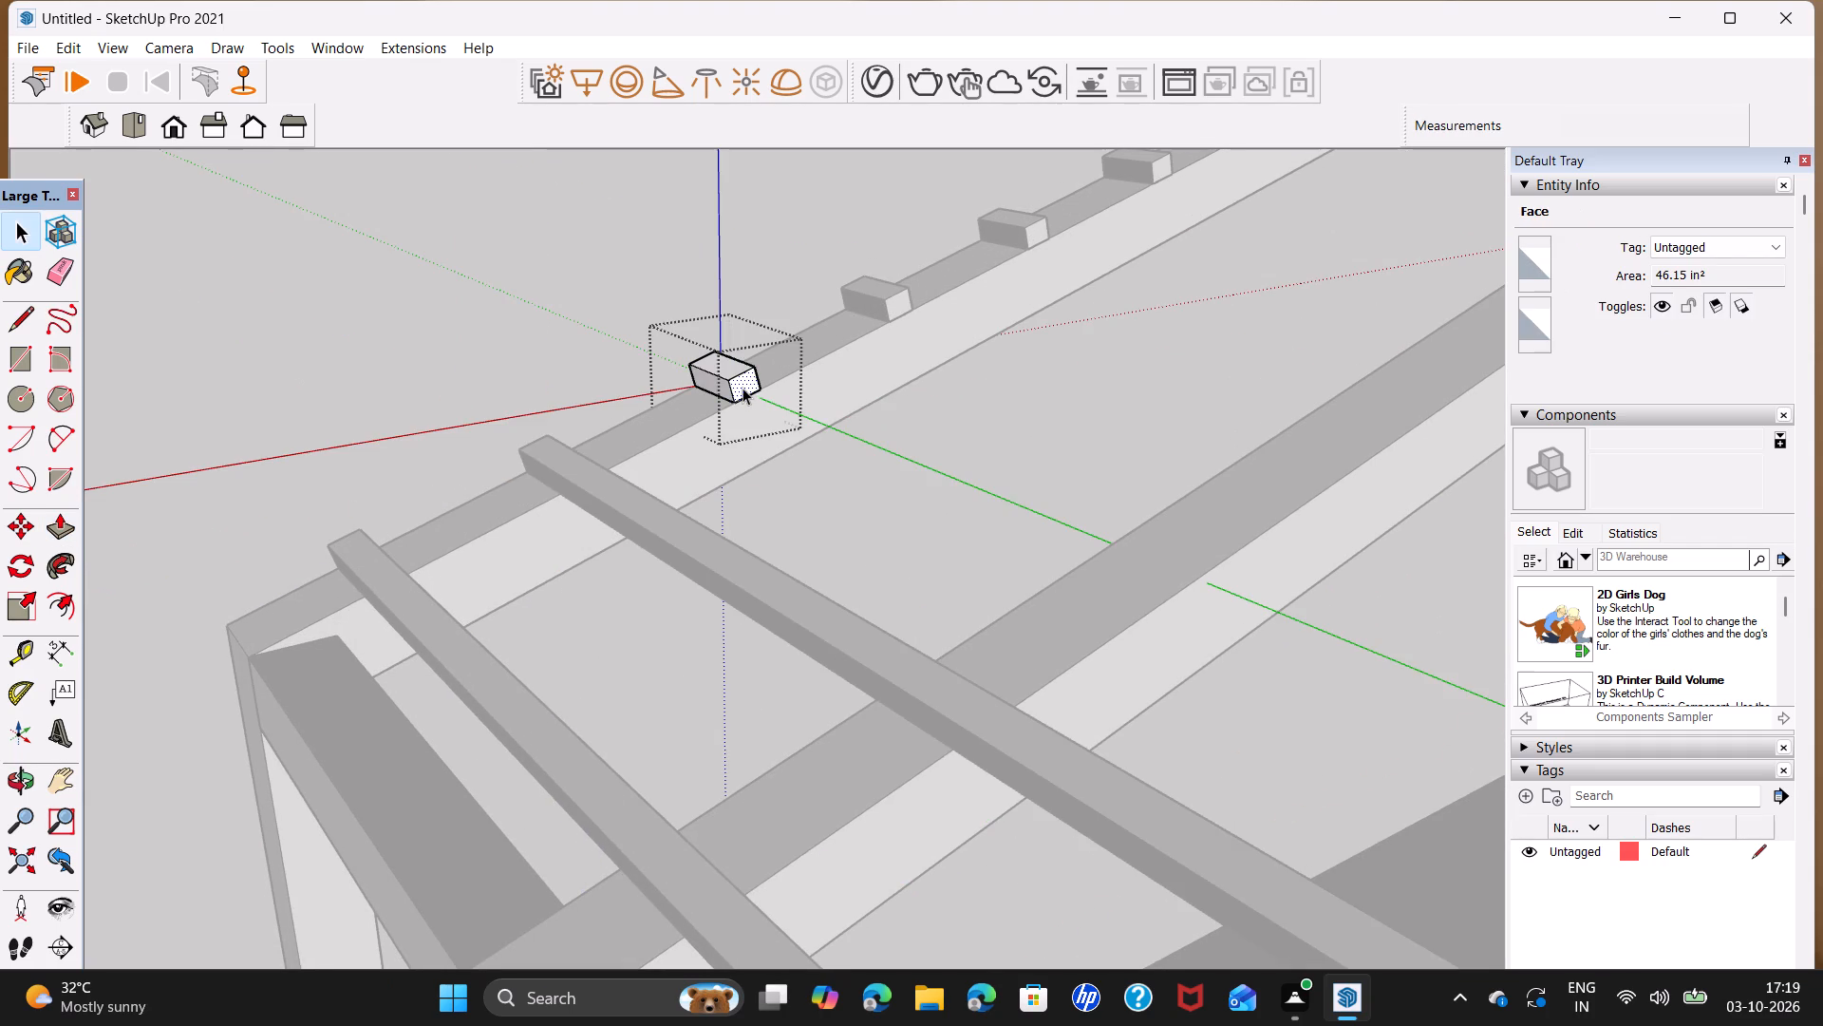
pyautogui.press('p')
pyautogui.doubleClick(742, 388)
pyautogui.press('space')
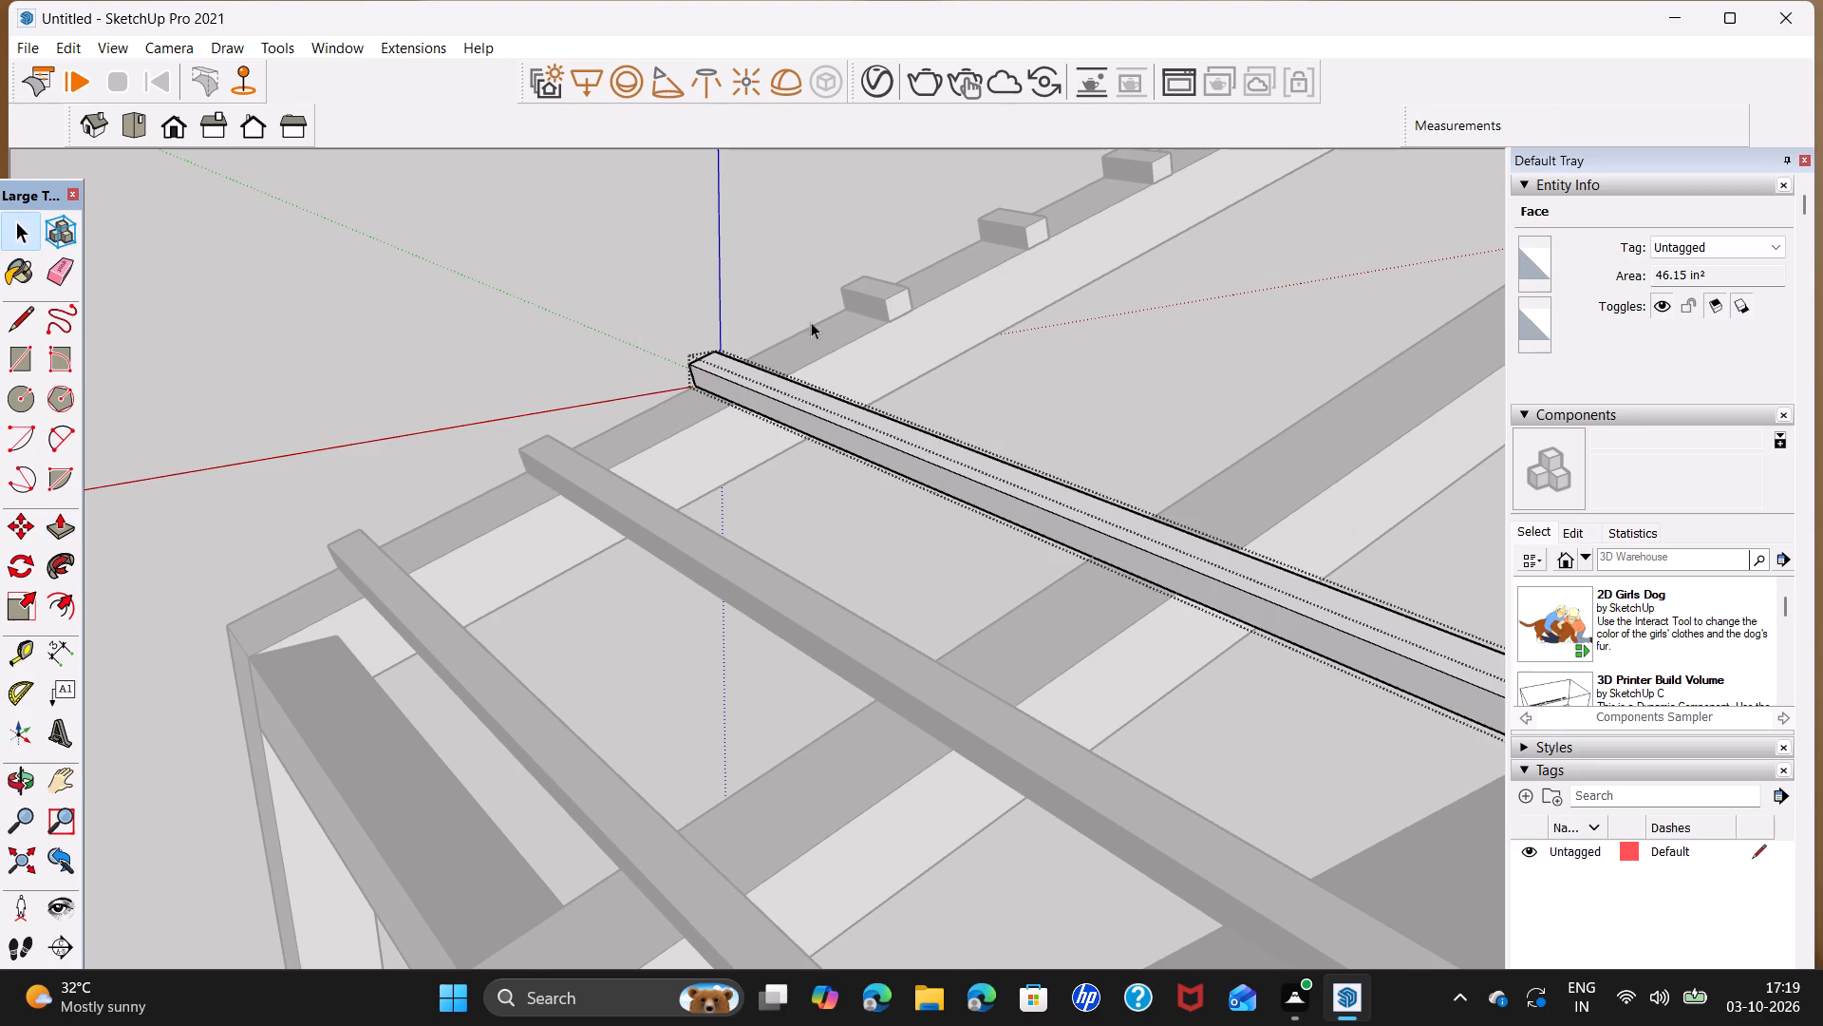
# Extrude the fourth block up from the eave by the same 99' to form the next full-length purlin.
pyautogui.scroll(-1, 830, 319)
pyautogui.keyDown('shift'); pyautogui.moveTo(864, 337); pyautogui.dragTo(479, 579, button='middle'); pyautogui.keyUp('shift')
pyautogui.tripleClick(506, 545)
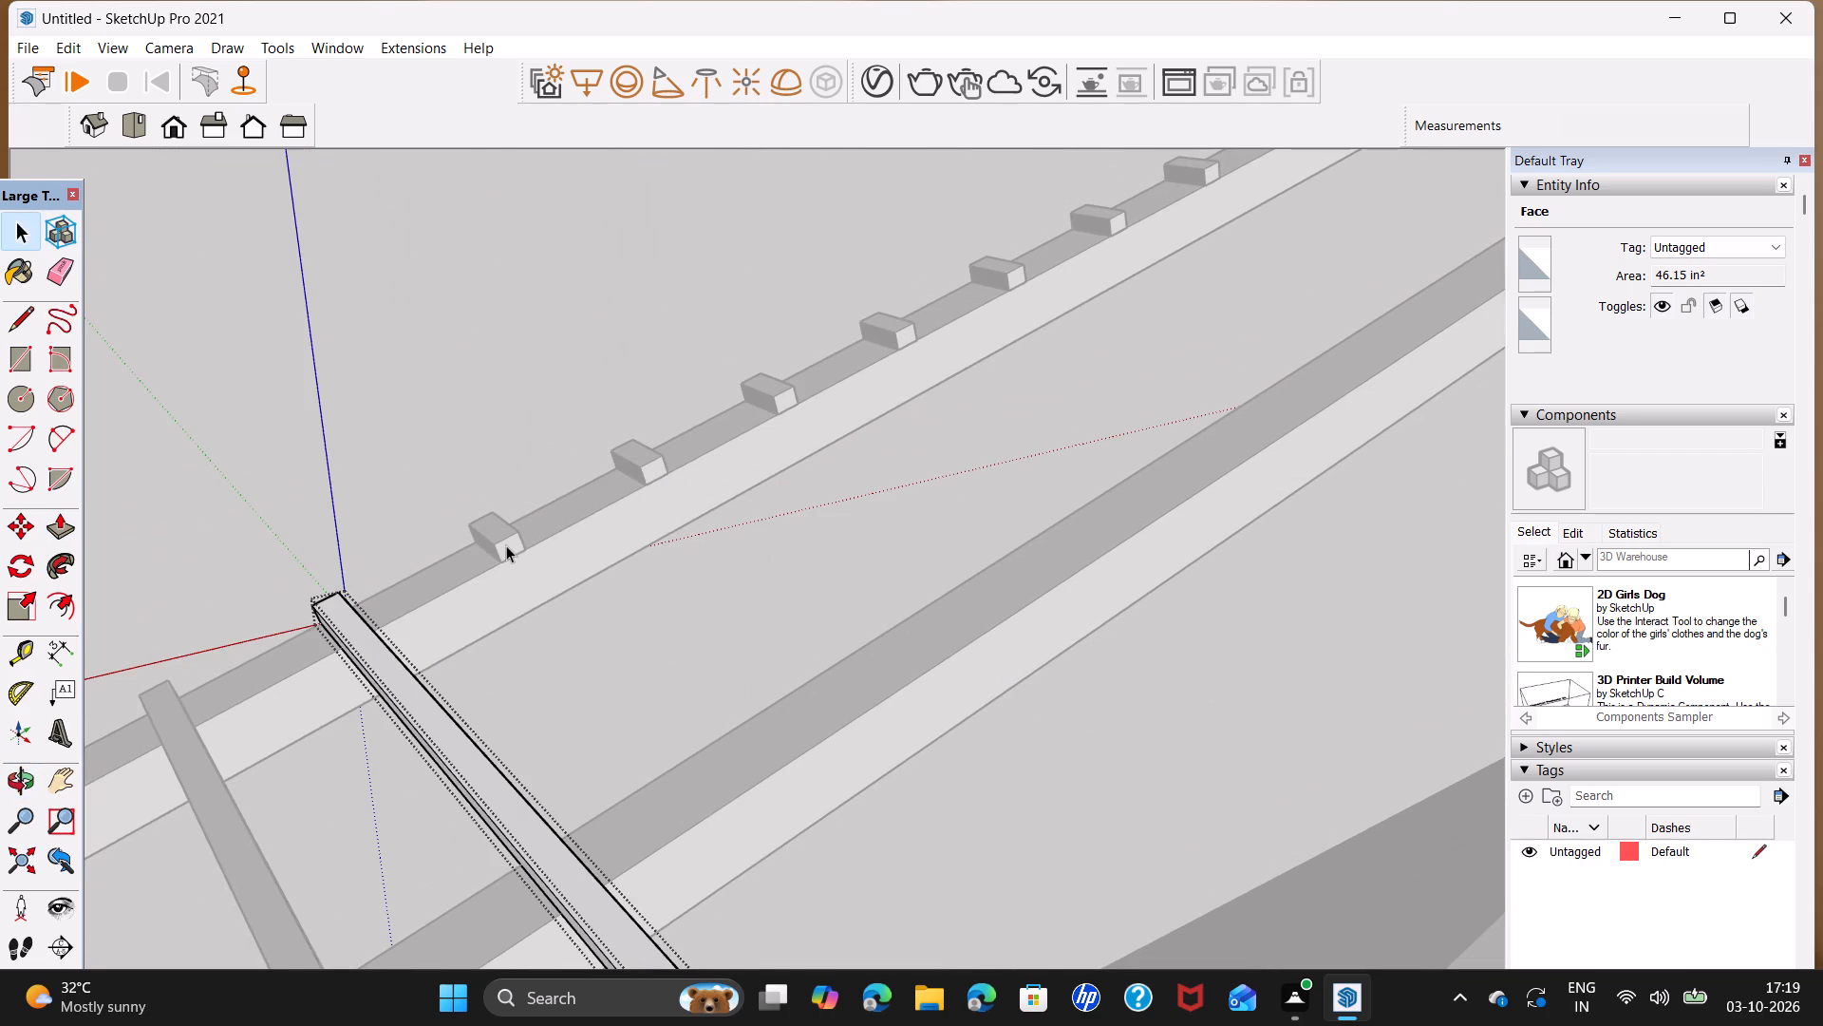
pyautogui.doubleClick(506, 545)
pyautogui.click(510, 548)
pyautogui.tripleClick(510, 543)
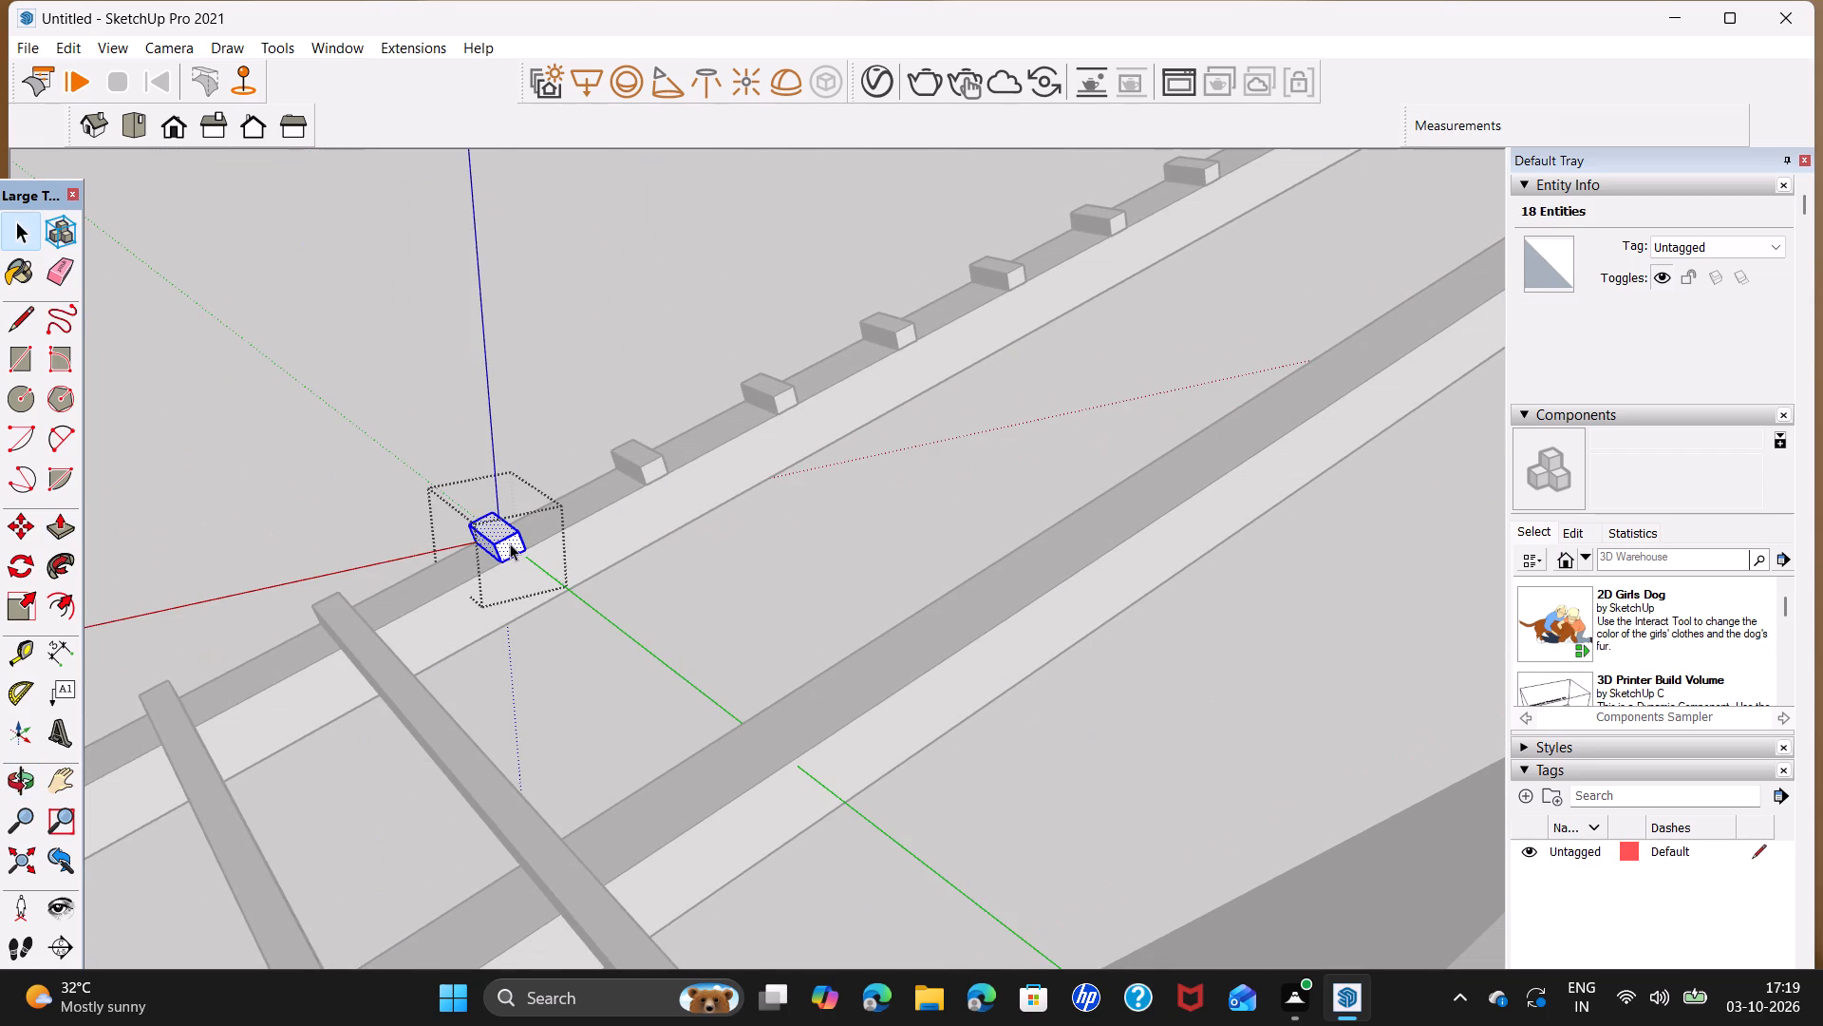
pyautogui.scroll(3, 512, 542)
pyautogui.click(512, 542)
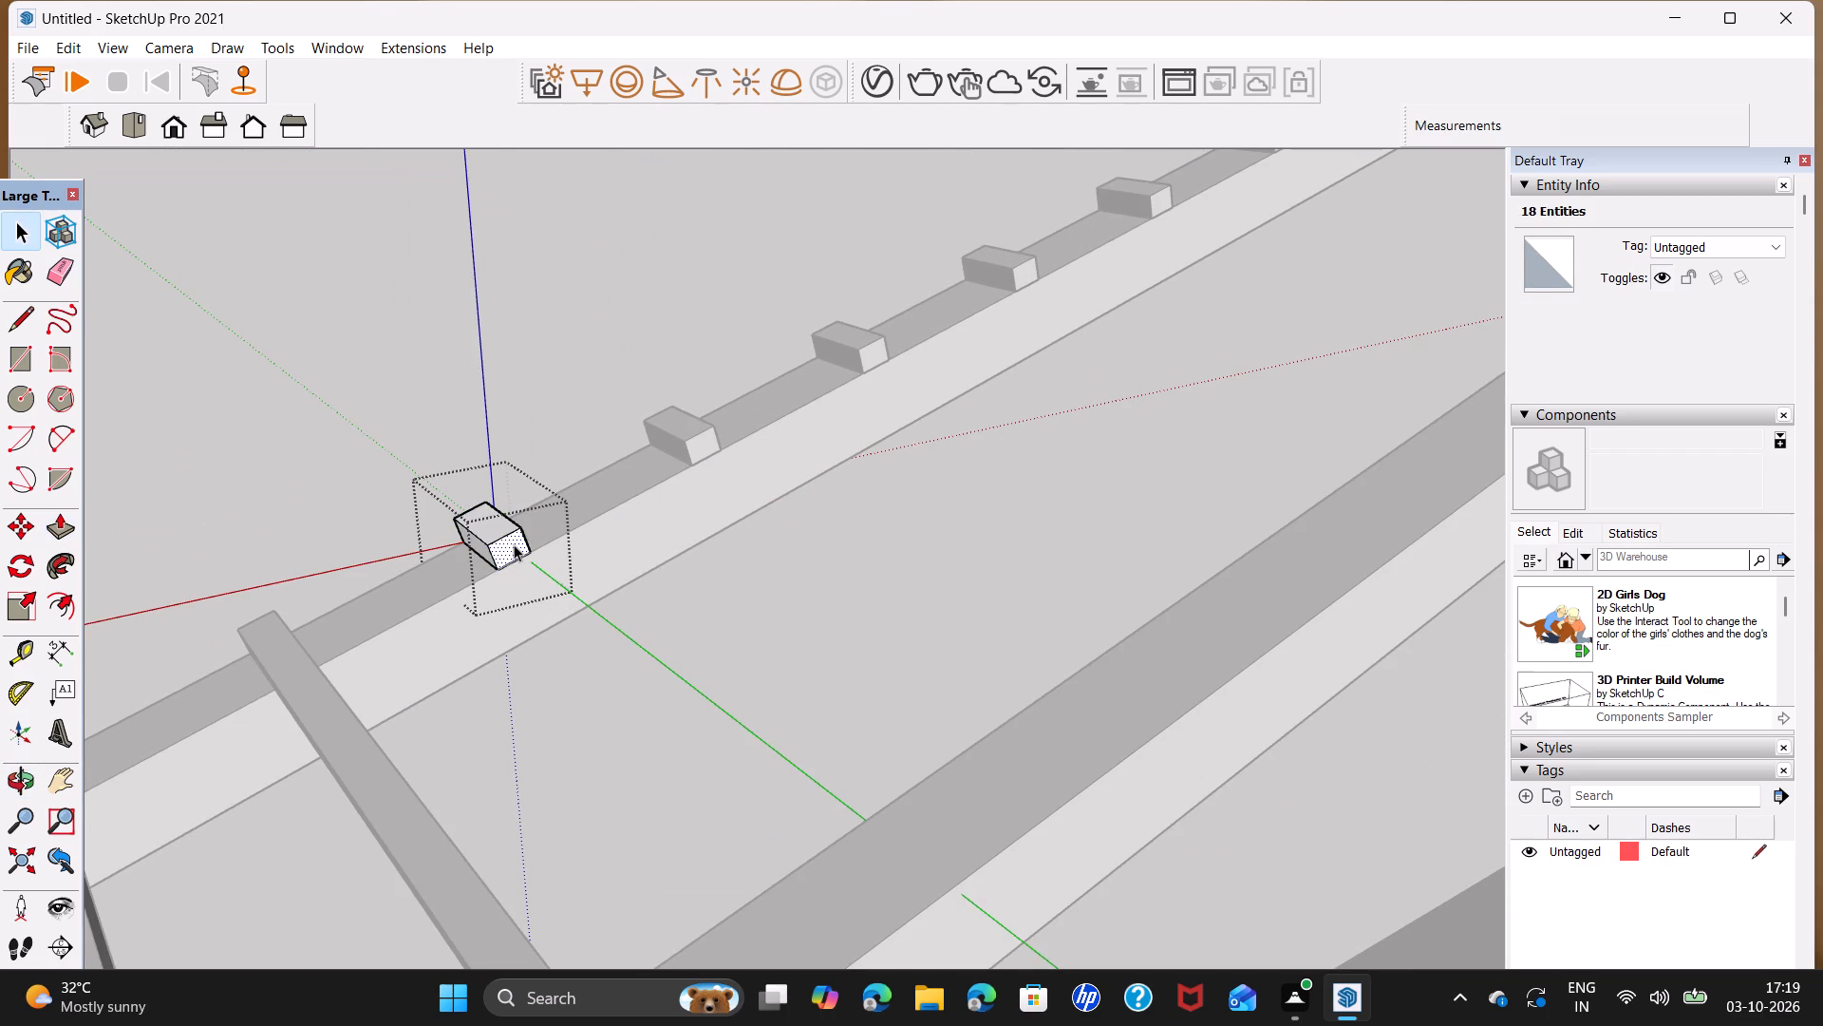
pyautogui.press('p')
pyautogui.doubleClick(514, 544)
pyautogui.press('space')
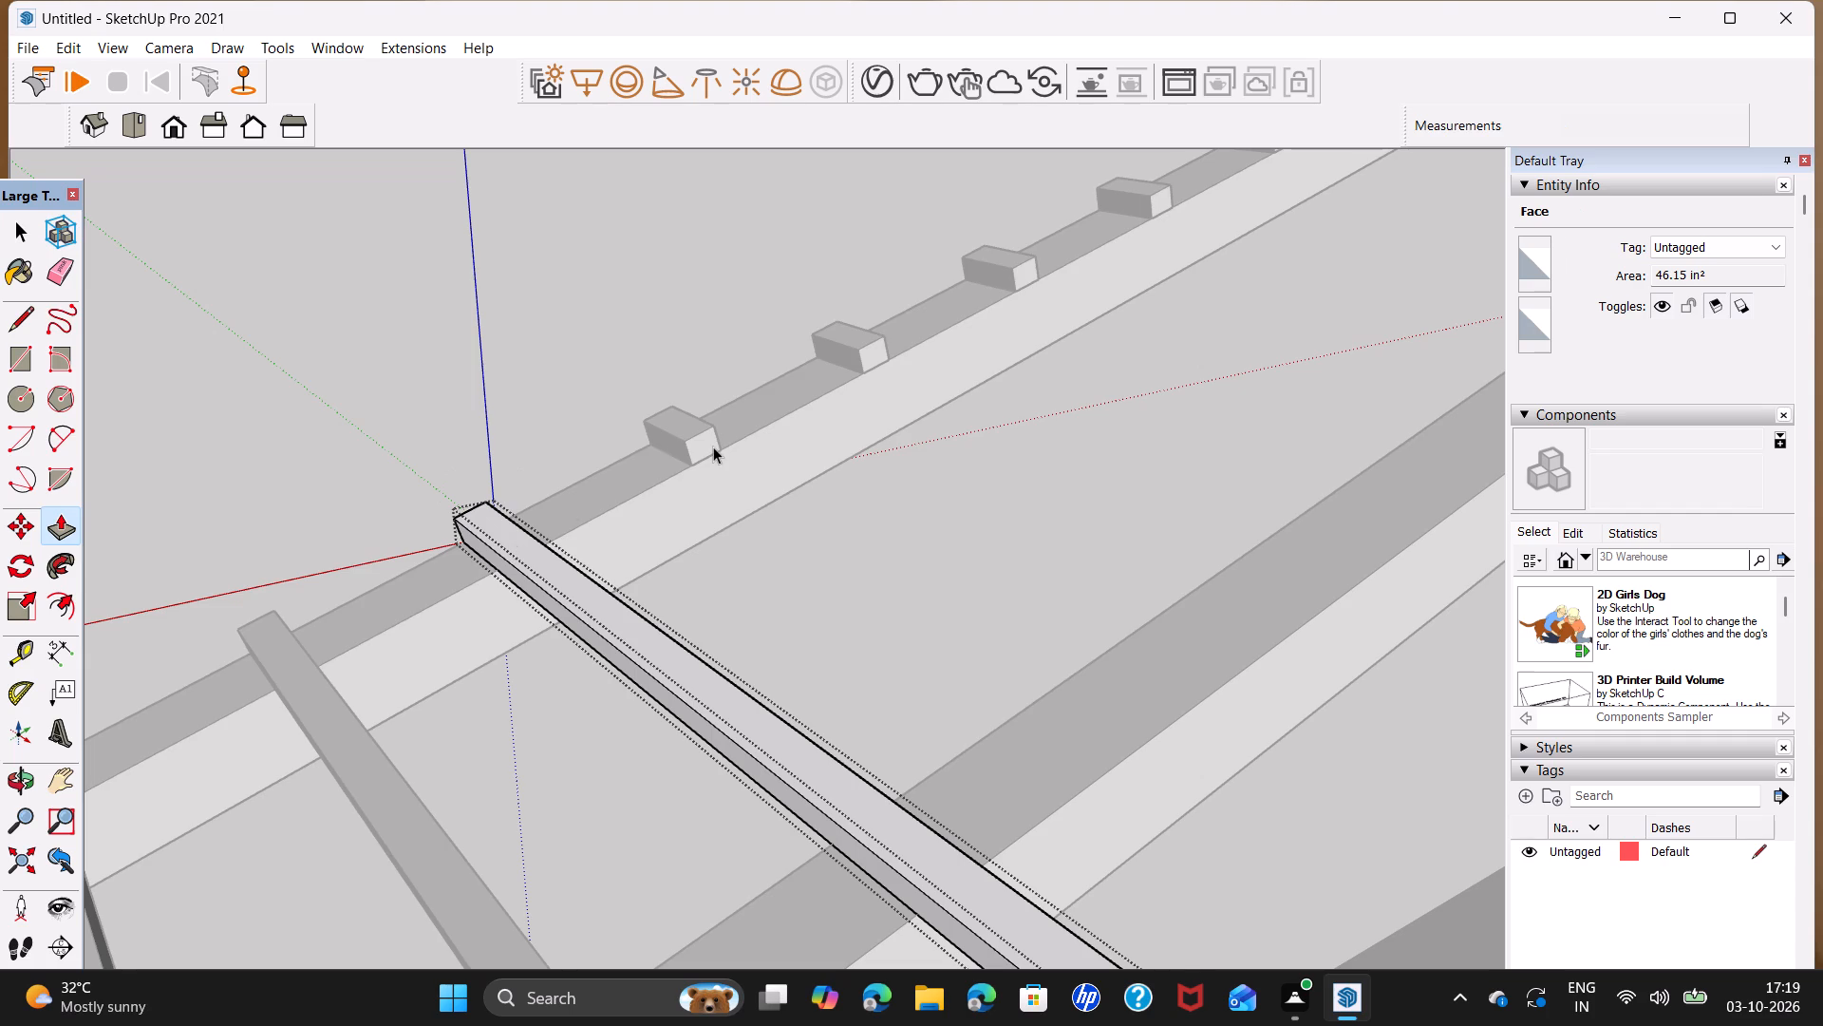
# Extrude the fifth block up the slope by the same 99' into a purlin spanning all the roof frames.
pyautogui.tripleClick(713, 446)
pyautogui.click(702, 445)
pyautogui.press('p')
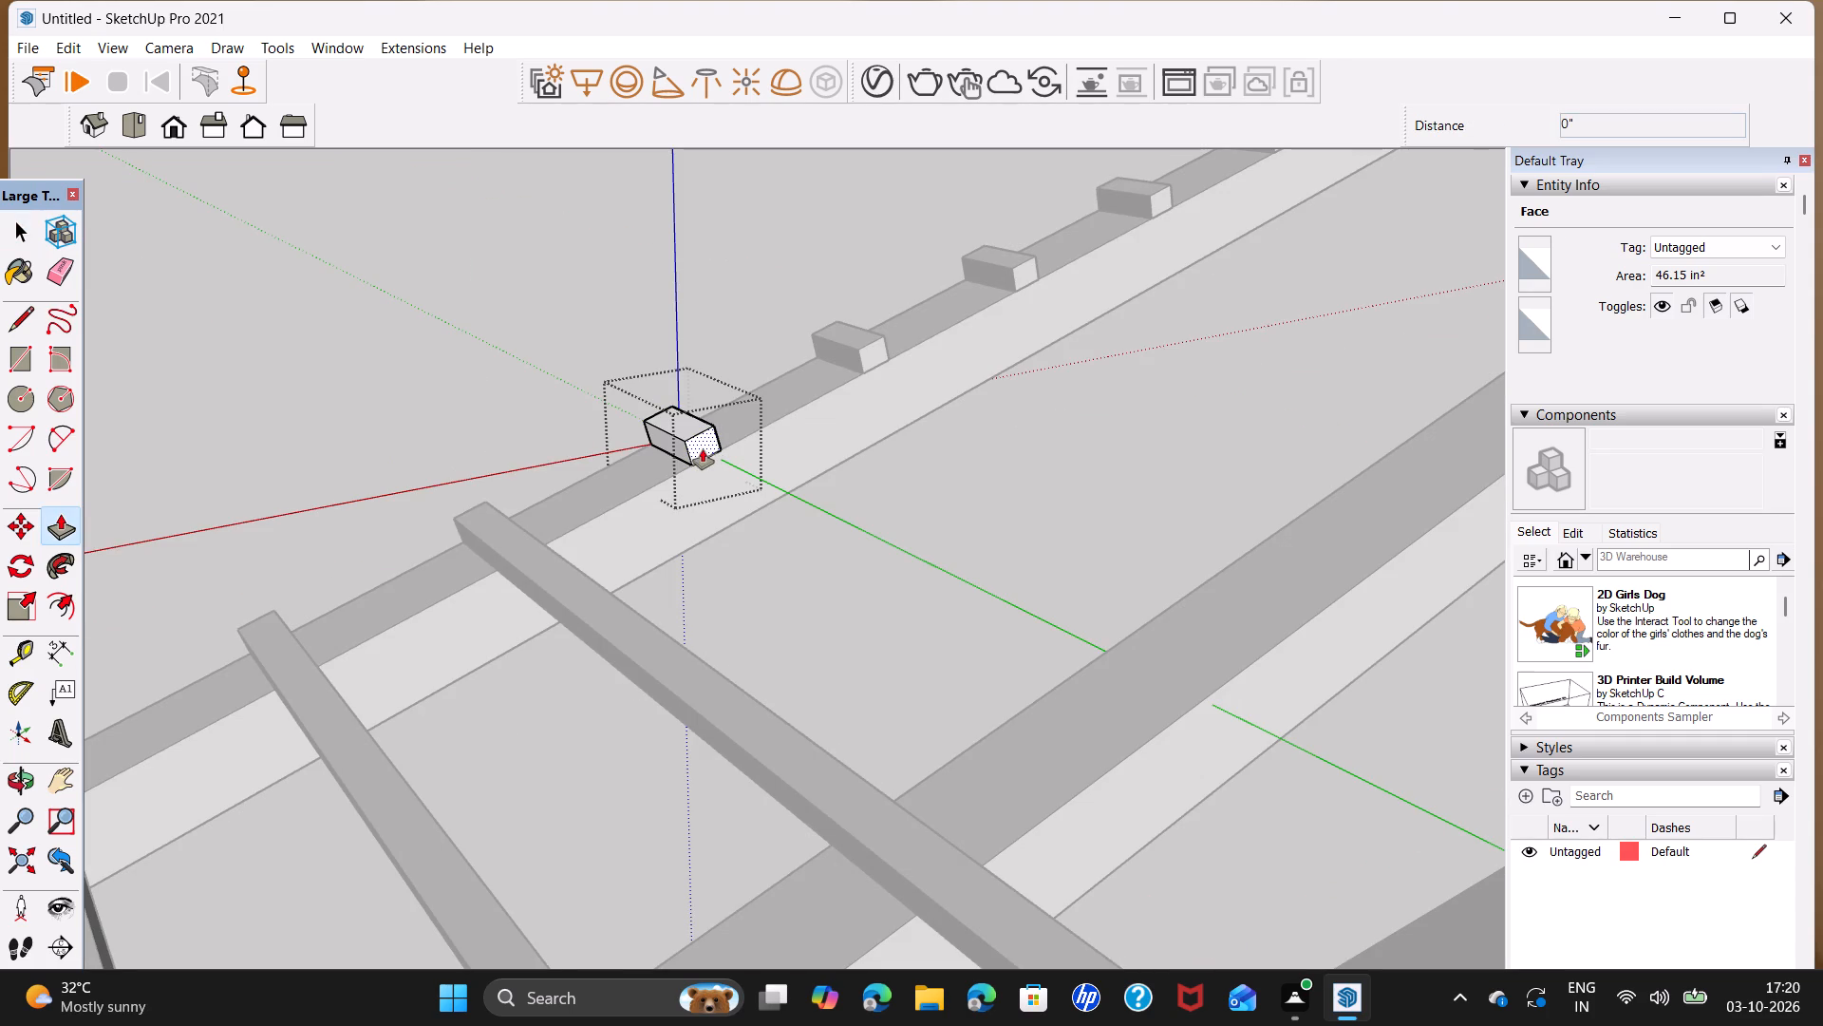
pyautogui.doubleClick(703, 449)
pyautogui.press('space')
pyautogui.scroll(-2, 720, 439)
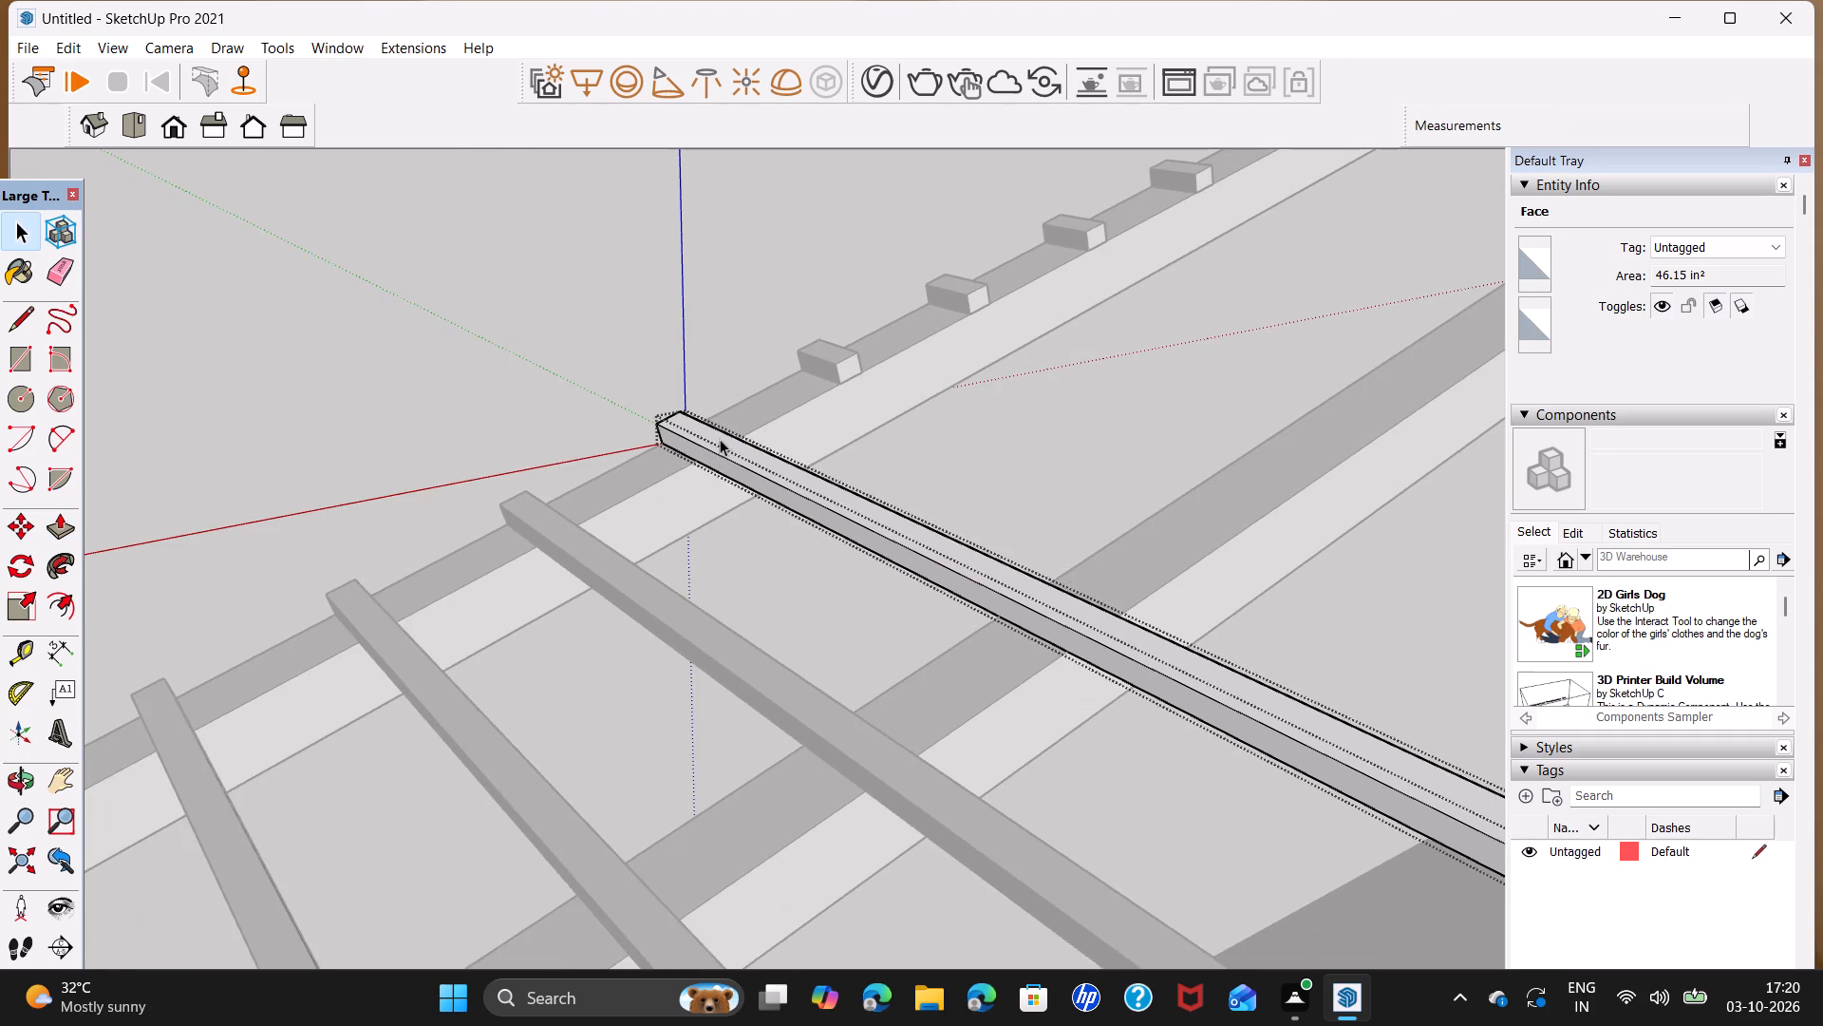
# Extrude the sixth block up from the eave by the same 99' with Push/Pull to form a full-length purlin.
pyautogui.keyDown('shift'); pyautogui.moveTo(741, 432); pyautogui.dragTo(410, 598, button='middle'); pyautogui.keyUp('shift')
pyautogui.scroll(5, 505, 551)
pyautogui.tripleClick(530, 511)
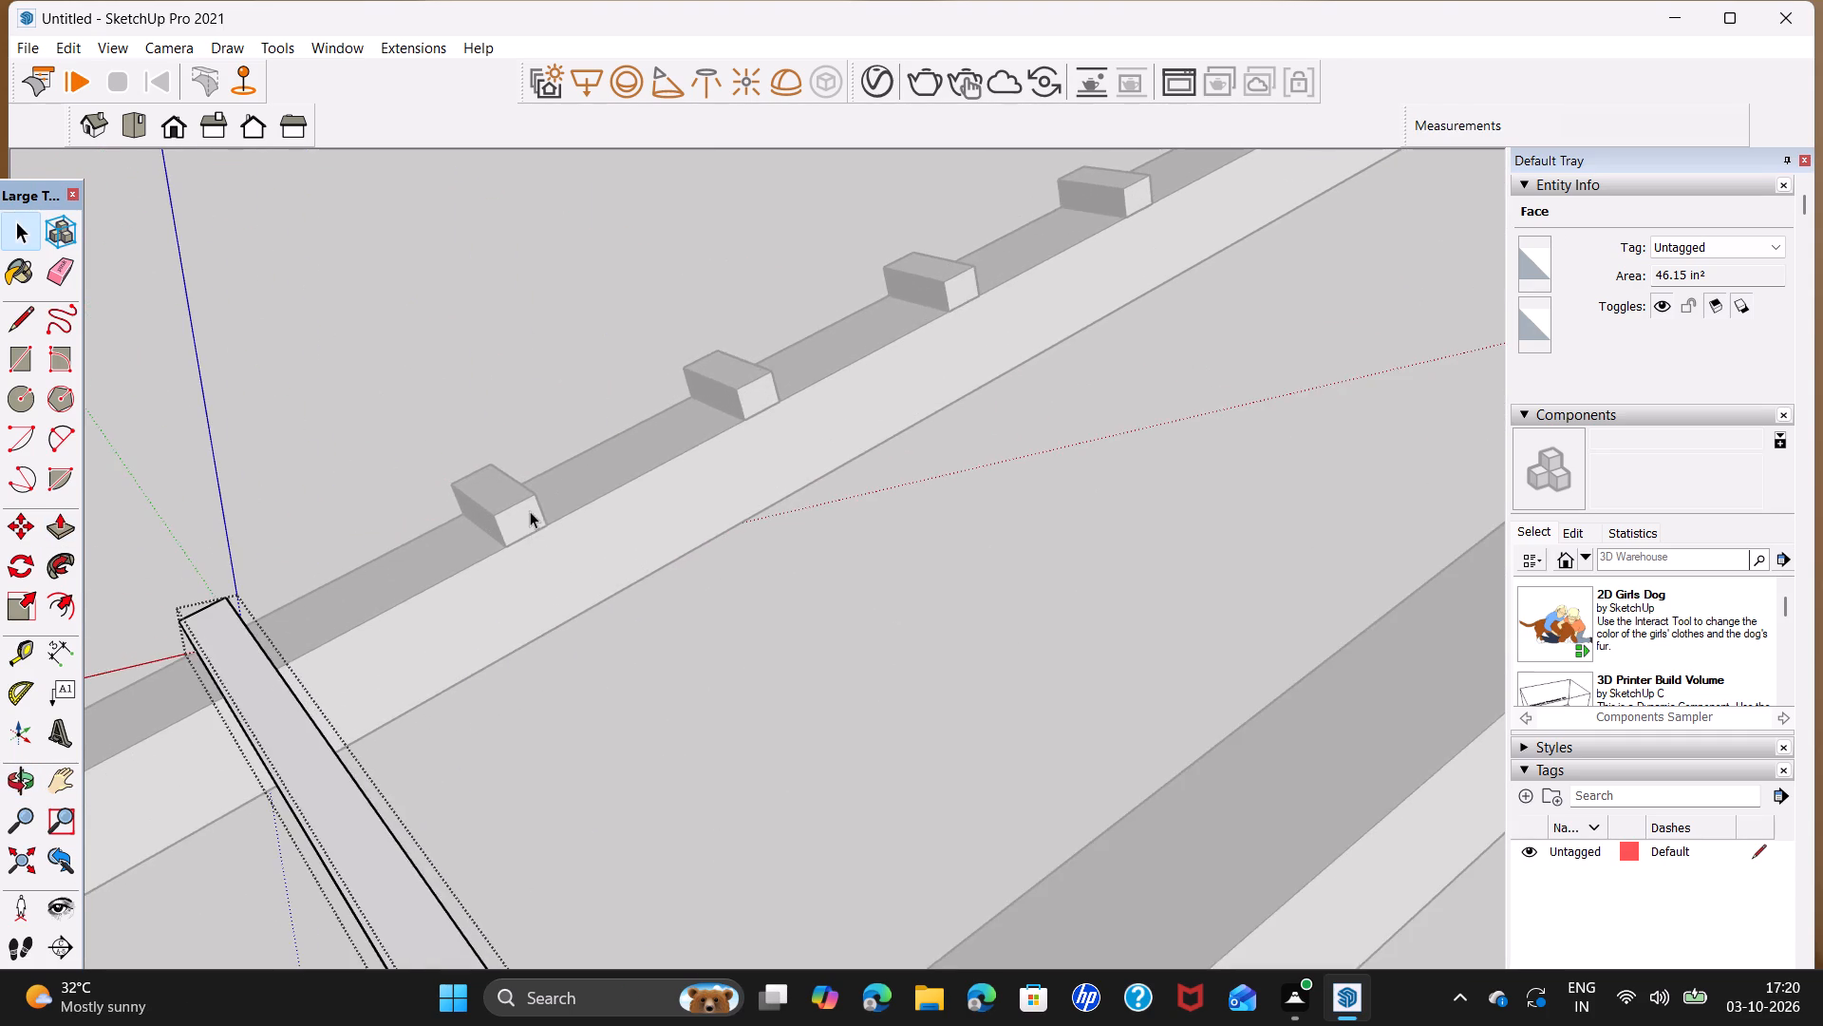
pyautogui.click(524, 521)
pyautogui.press('p')
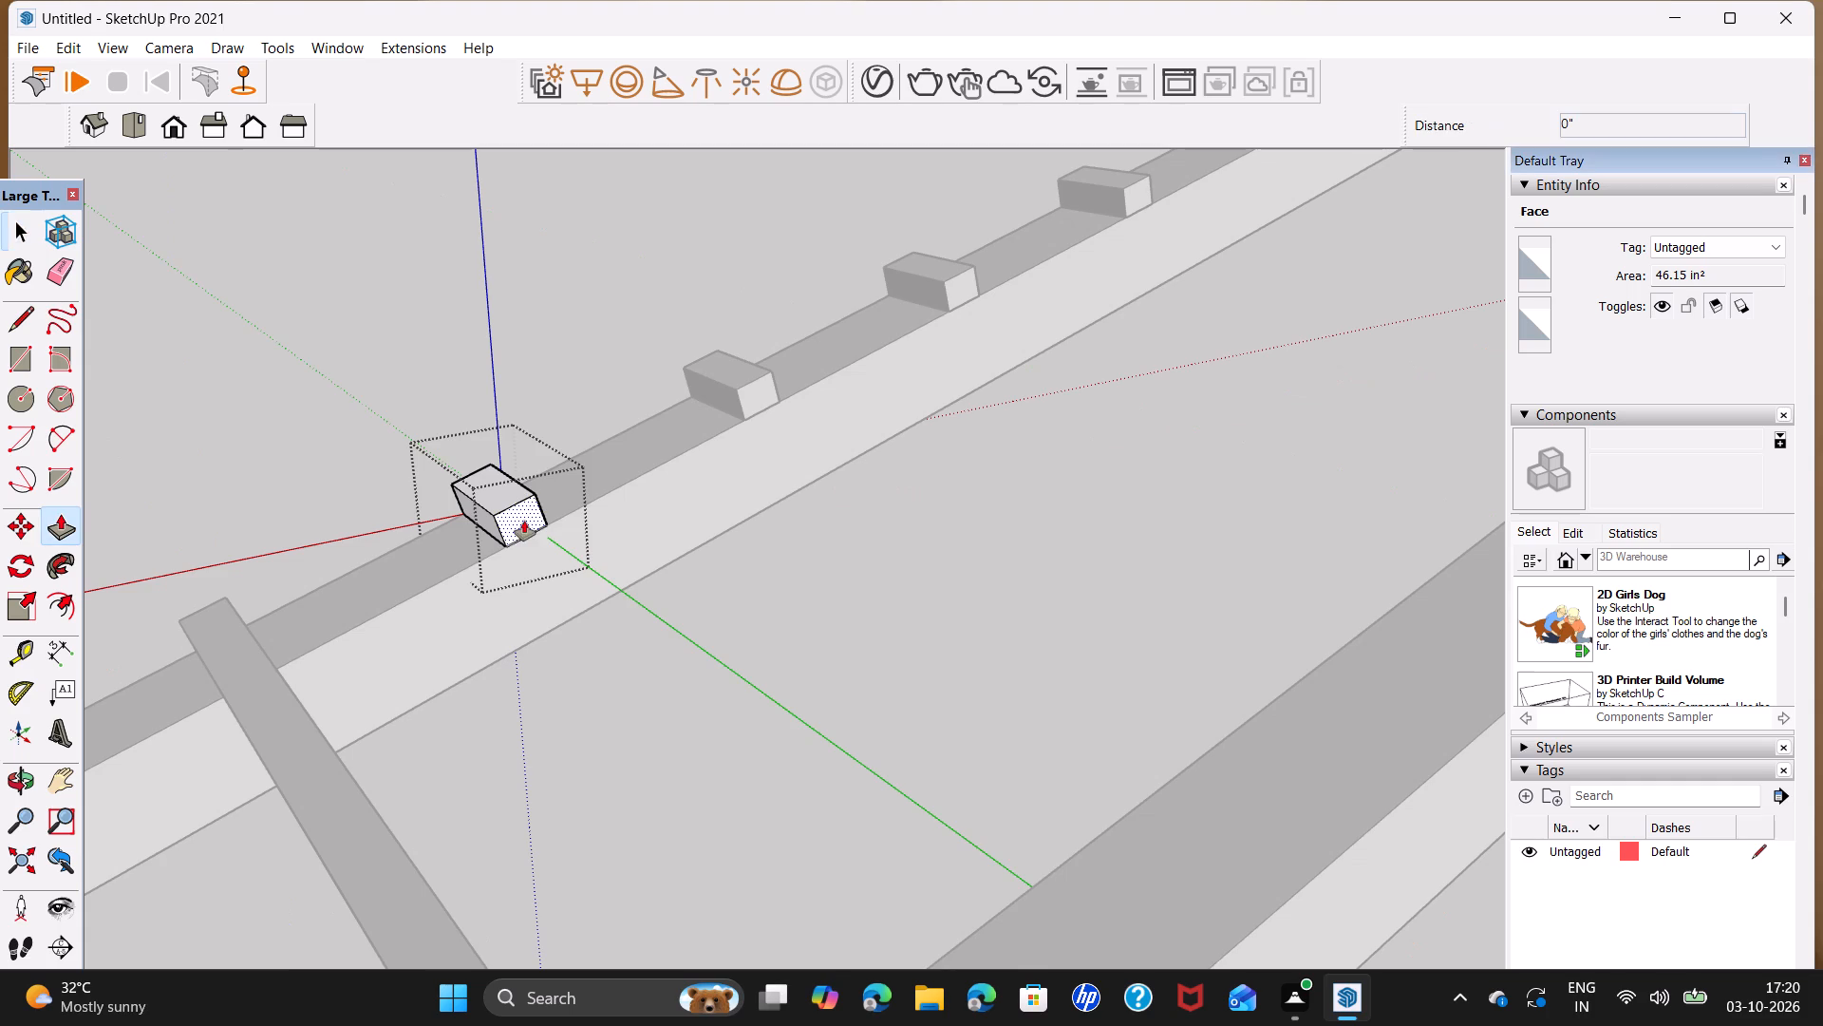
pyautogui.doubleClick(524, 521)
pyautogui.press('space')
# Push/Pull the inner end face of the seventh block from the eave by the same 99' across the roof frames.
pyautogui.scroll(-3, 547, 502)
pyautogui.keyDown('shift'); pyautogui.moveTo(517, 540); pyautogui.dragTo(397, 617, button='middle'); pyautogui.keyUp('shift')
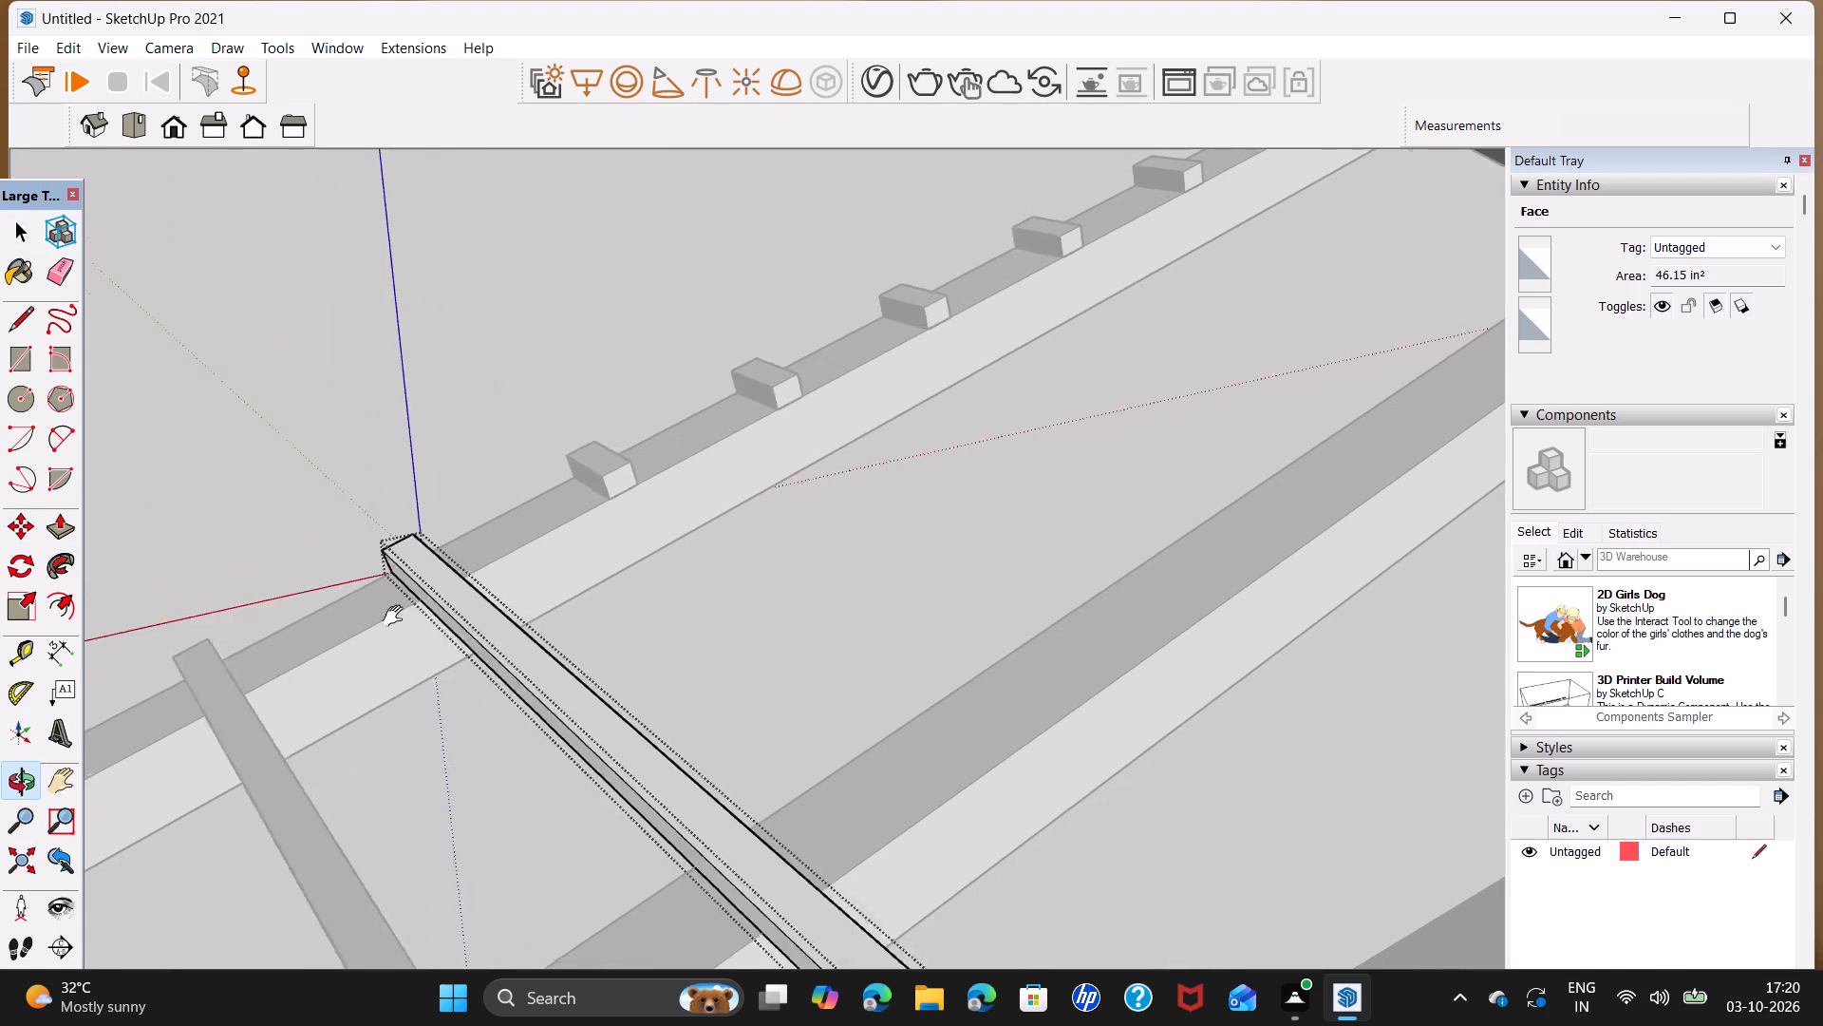
pyautogui.keyDown('shift'); pyautogui.moveTo(397, 617); pyautogui.dragTo(283, 689, button='middle'); pyautogui.keyUp('shift')
pyautogui.tripleClick(496, 559)
pyautogui.tripleClick(494, 558)
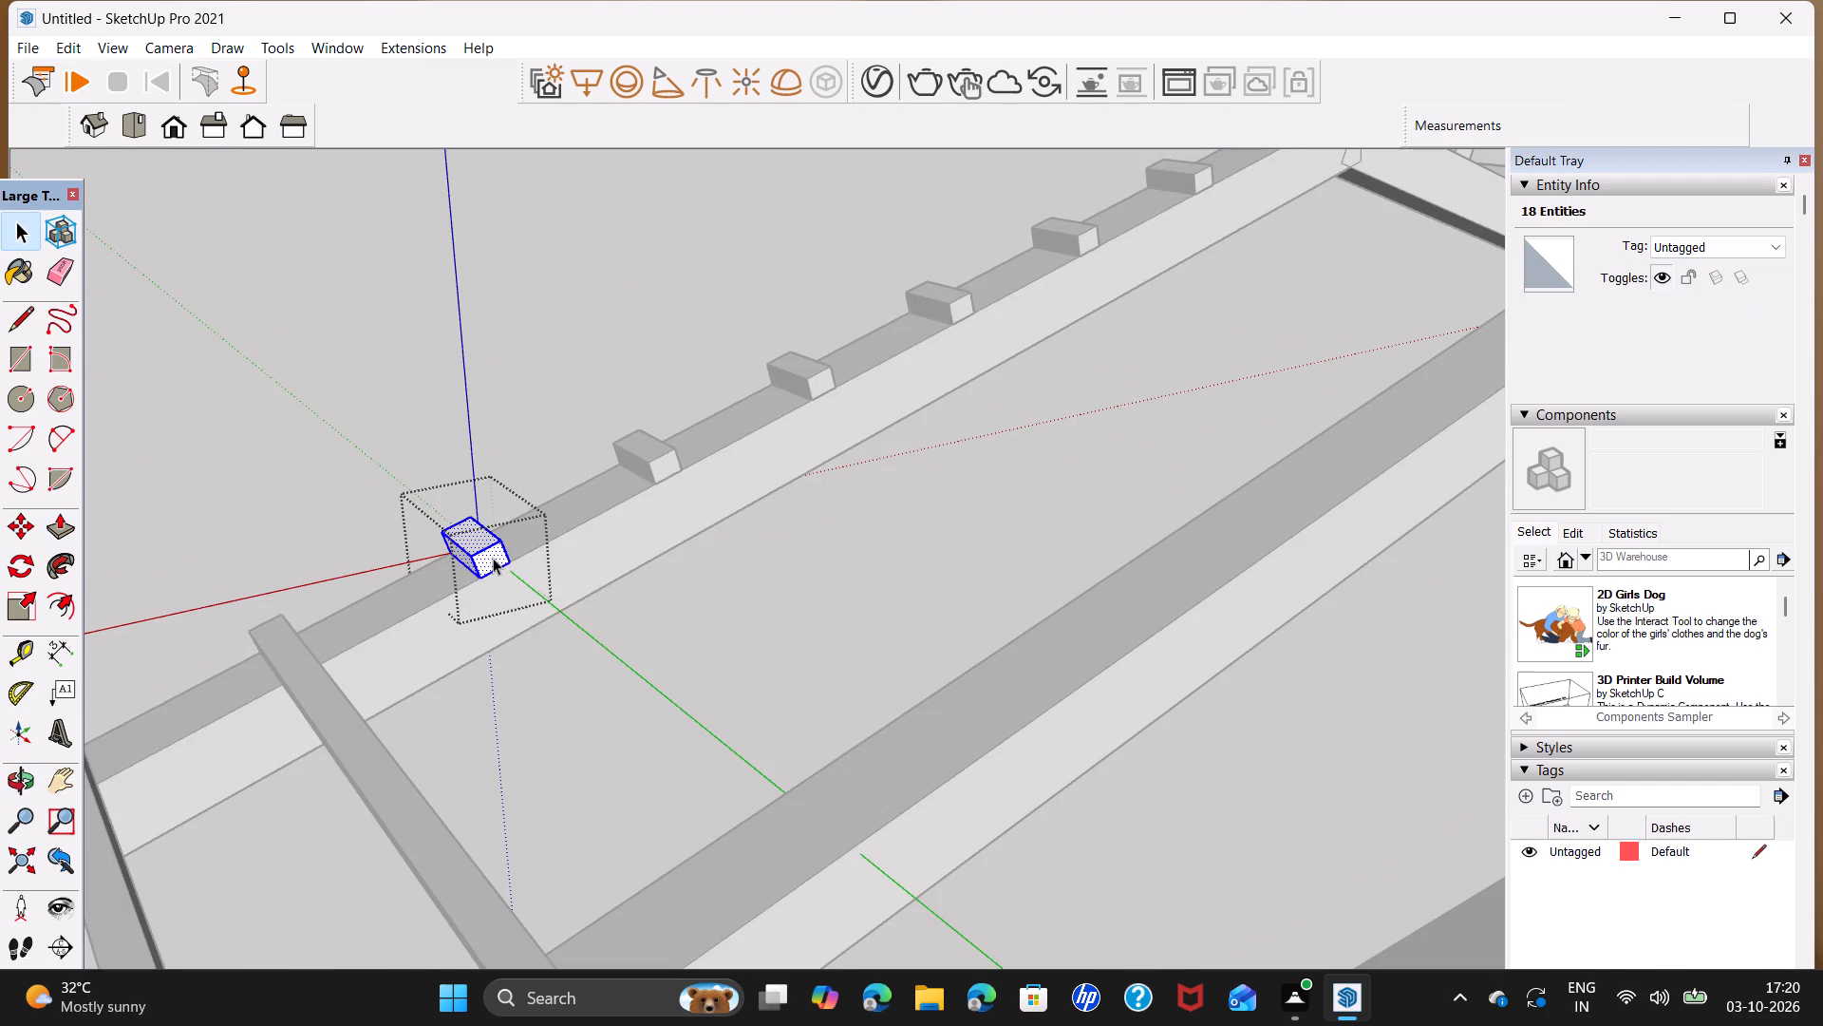
pyautogui.click(497, 560)
pyautogui.press('p')
pyautogui.doubleClick(497, 560)
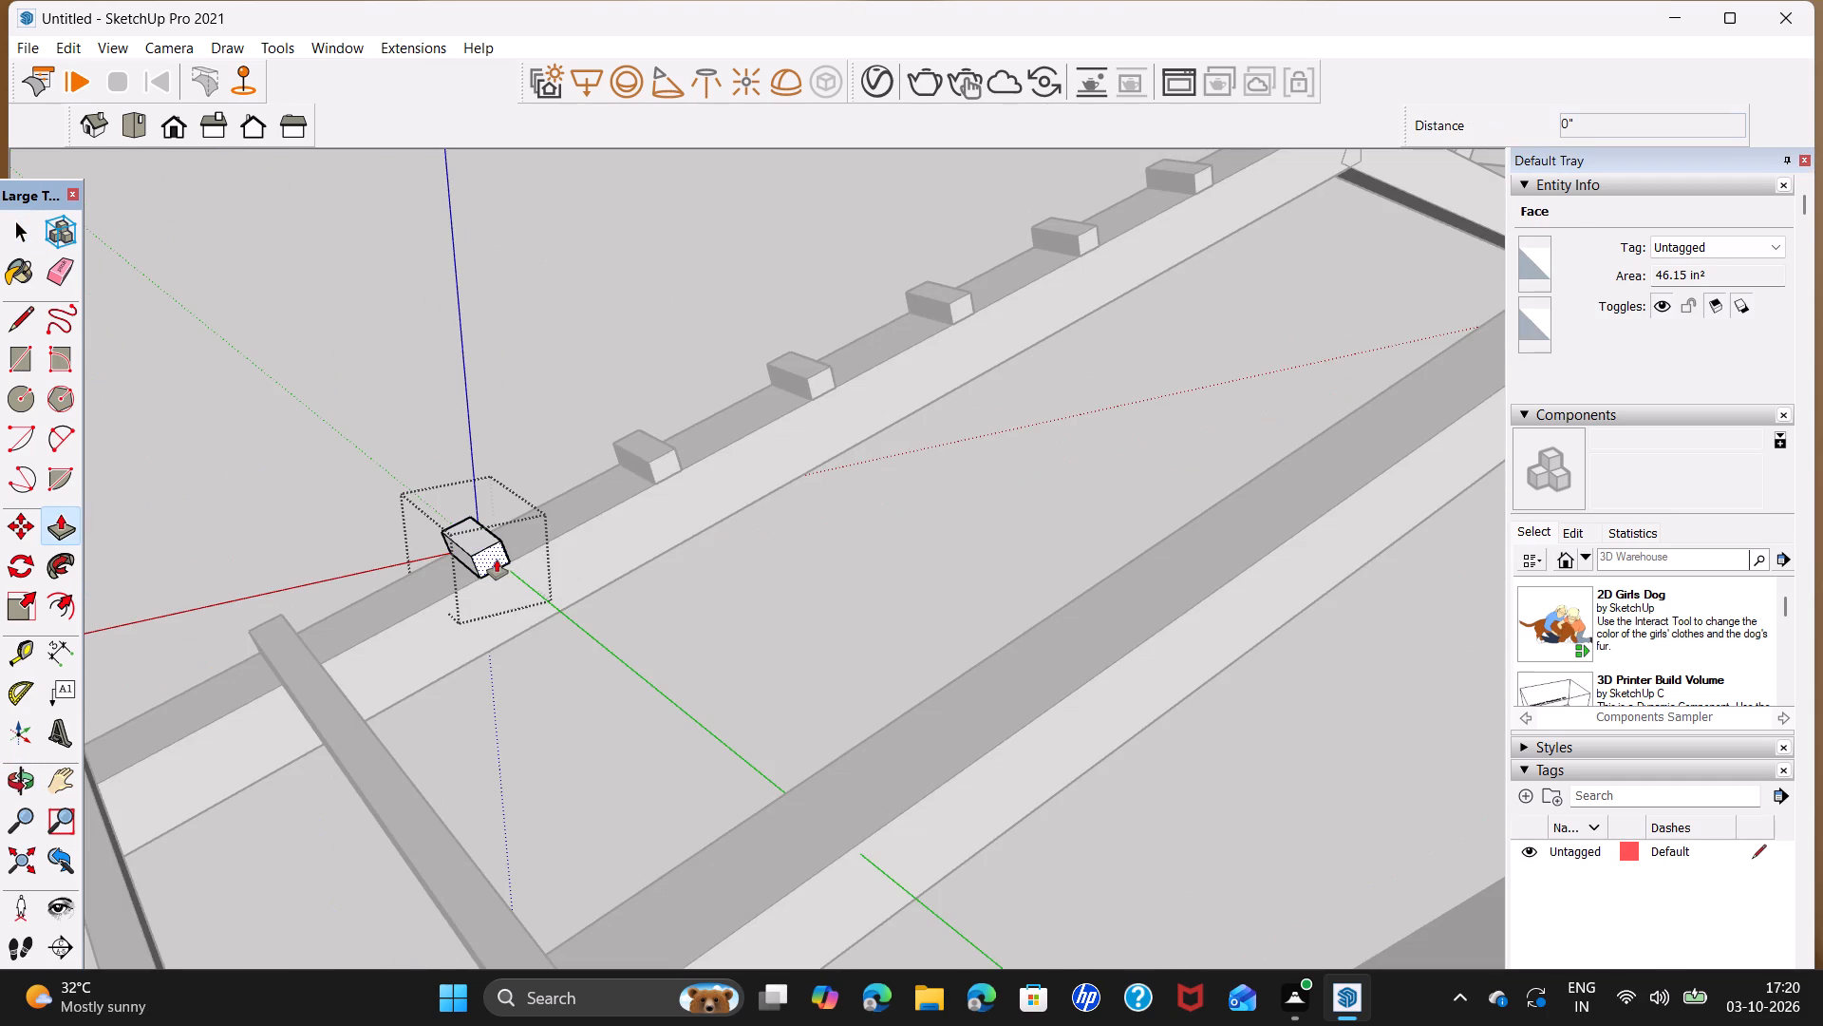
pyautogui.press('space')
# Extrude the eighth block up the slope by the same 99' into a full-length purlin.
pyautogui.scroll(-1, 511, 543)
pyautogui.keyDown('shift'); pyautogui.moveTo(511, 543); pyautogui.dragTo(213, 736, button='middle'); pyautogui.keyUp('shift')
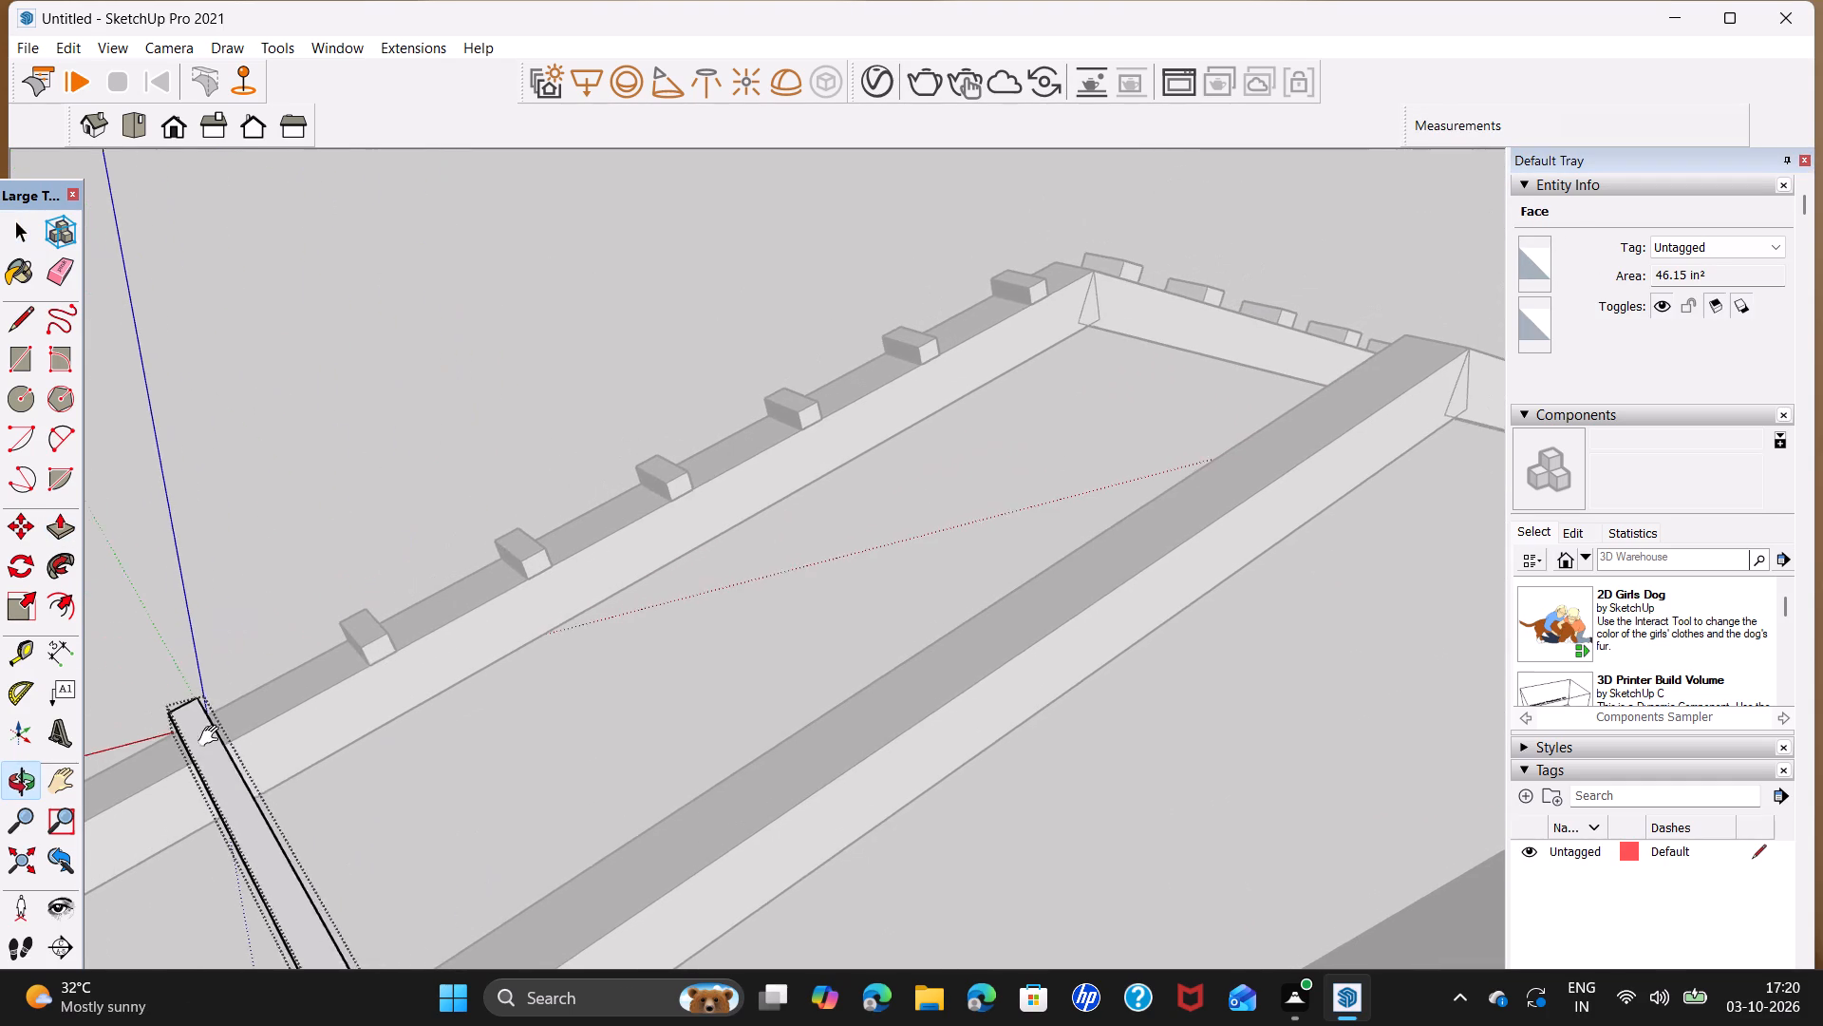
pyautogui.keyDown('shift'); pyautogui.moveTo(213, 736); pyautogui.dragTo(209, 737, button='middle'); pyautogui.keyUp('shift')
pyautogui.tripleClick(375, 653)
pyautogui.click(375, 652)
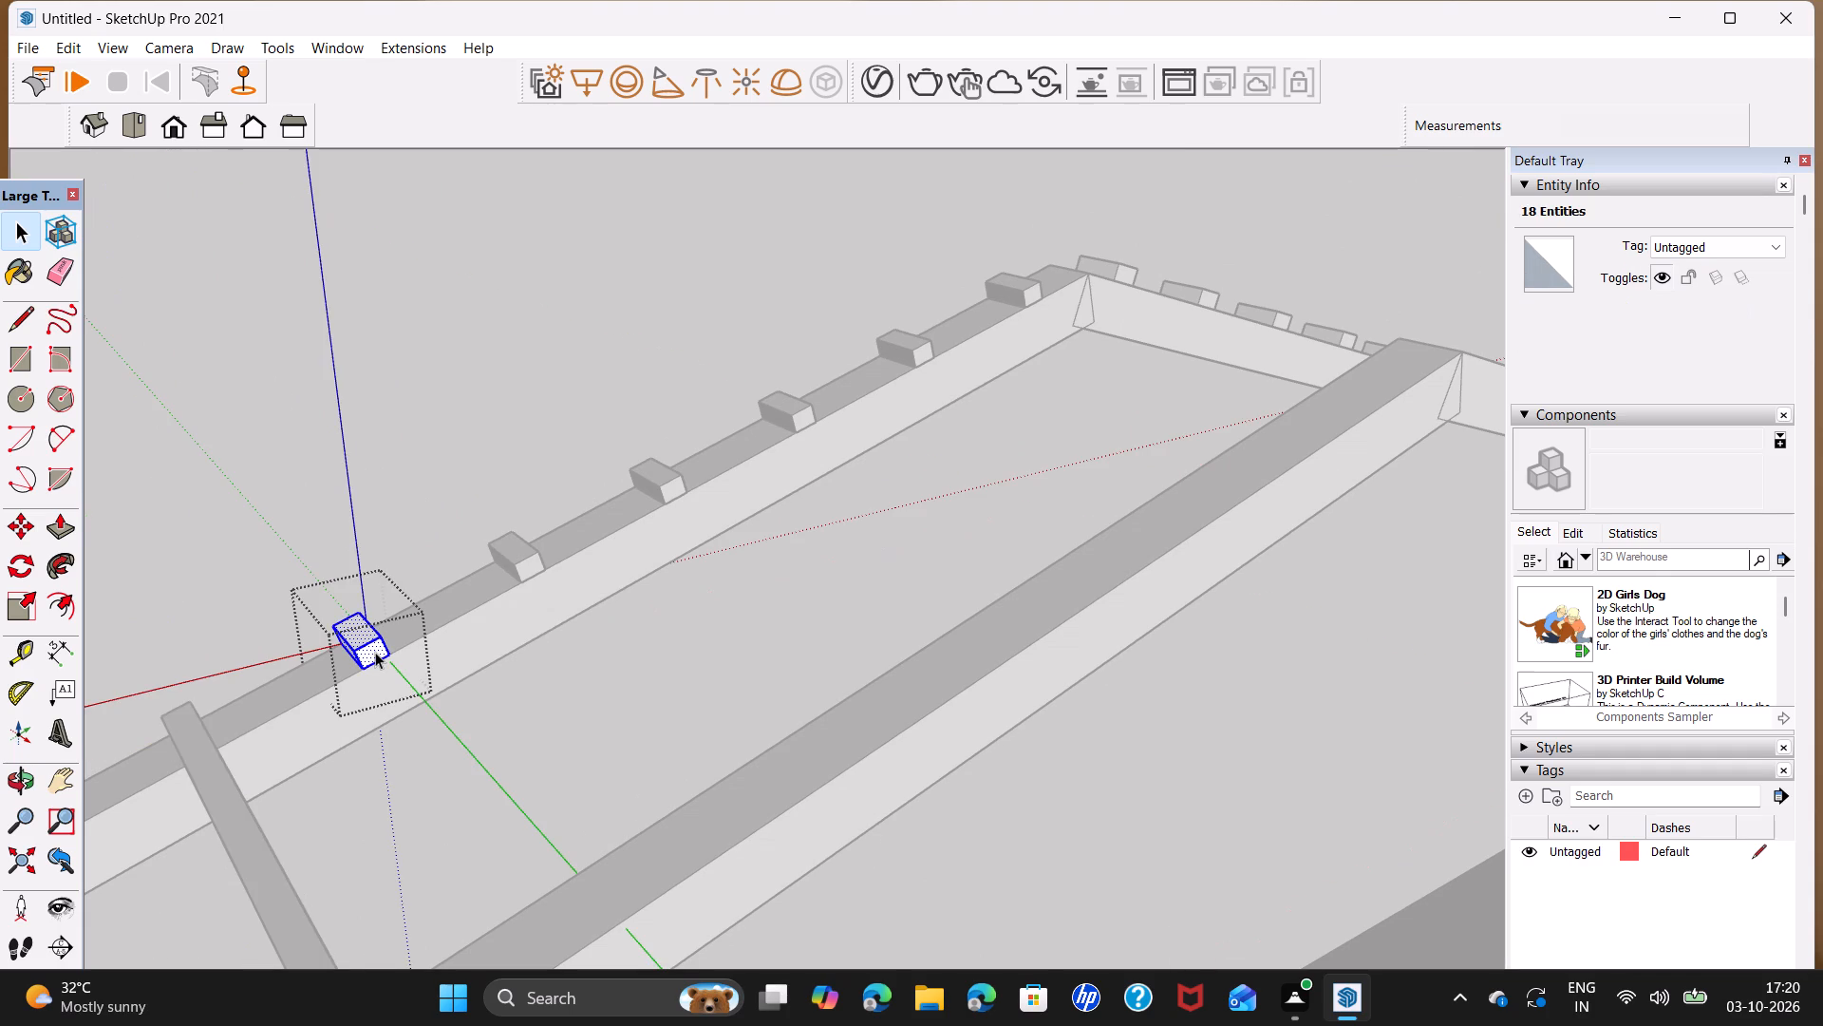
pyautogui.click(375, 652)
pyautogui.click(375, 652)
pyautogui.click(375, 658)
pyautogui.click(372, 653)
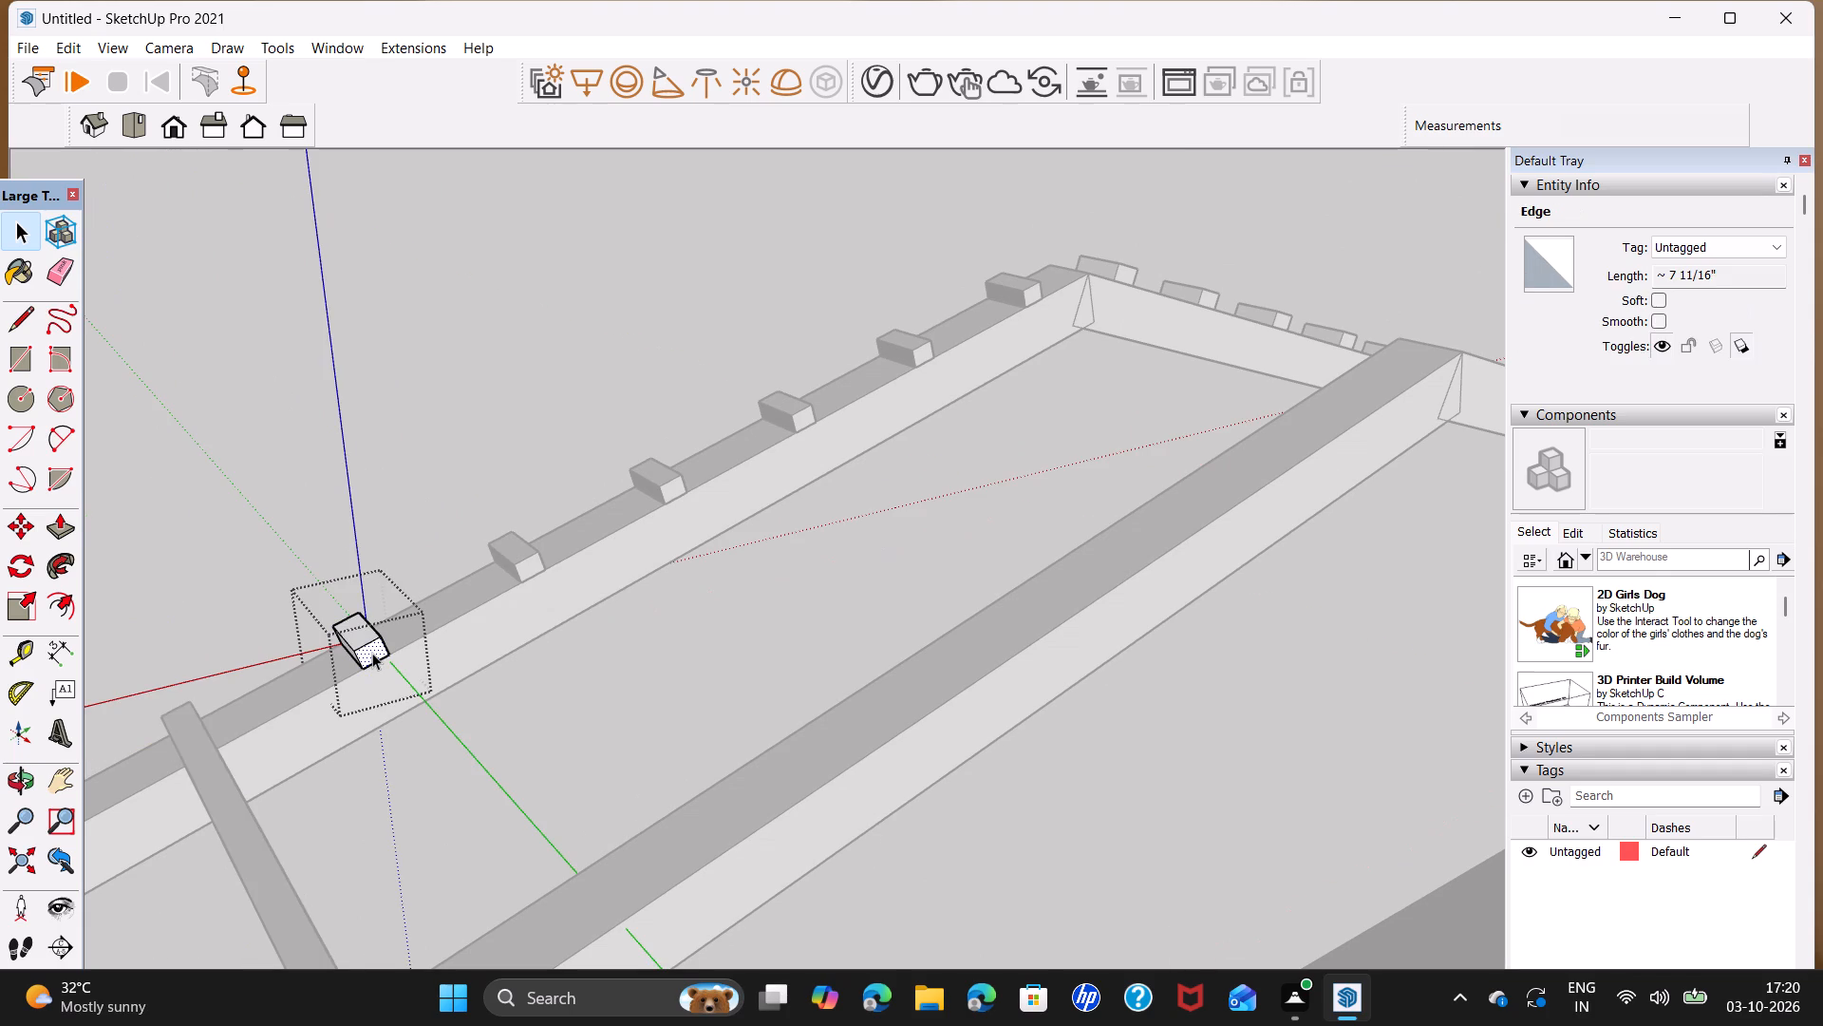
pyautogui.press('p')
pyautogui.doubleClick(372, 653)
pyautogui.press('space')
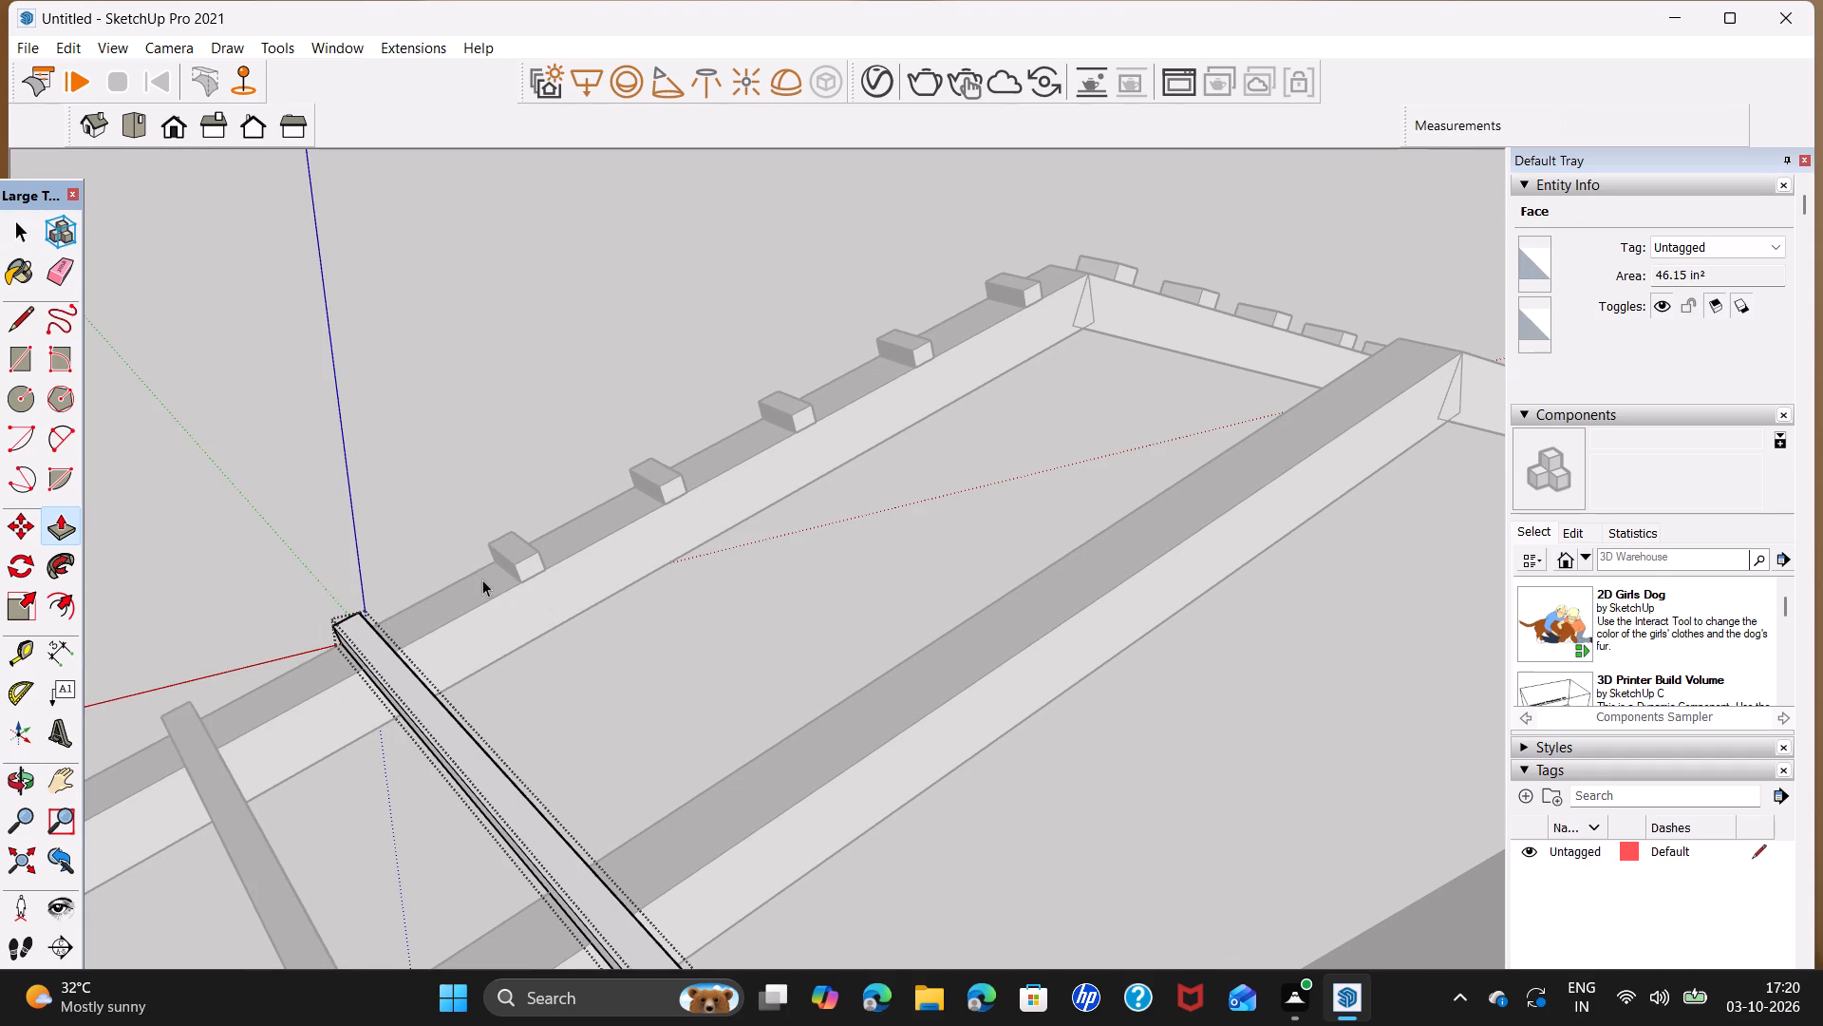
# Extrude the ninth block from the eave by the same 99' with Push/Pull to form the next purlin.
pyautogui.moveTo(482, 579); pyautogui.dragTo(218, 674, button='middle')
pyautogui.scroll(3, 268, 660)
pyautogui.tripleClick(260, 659)
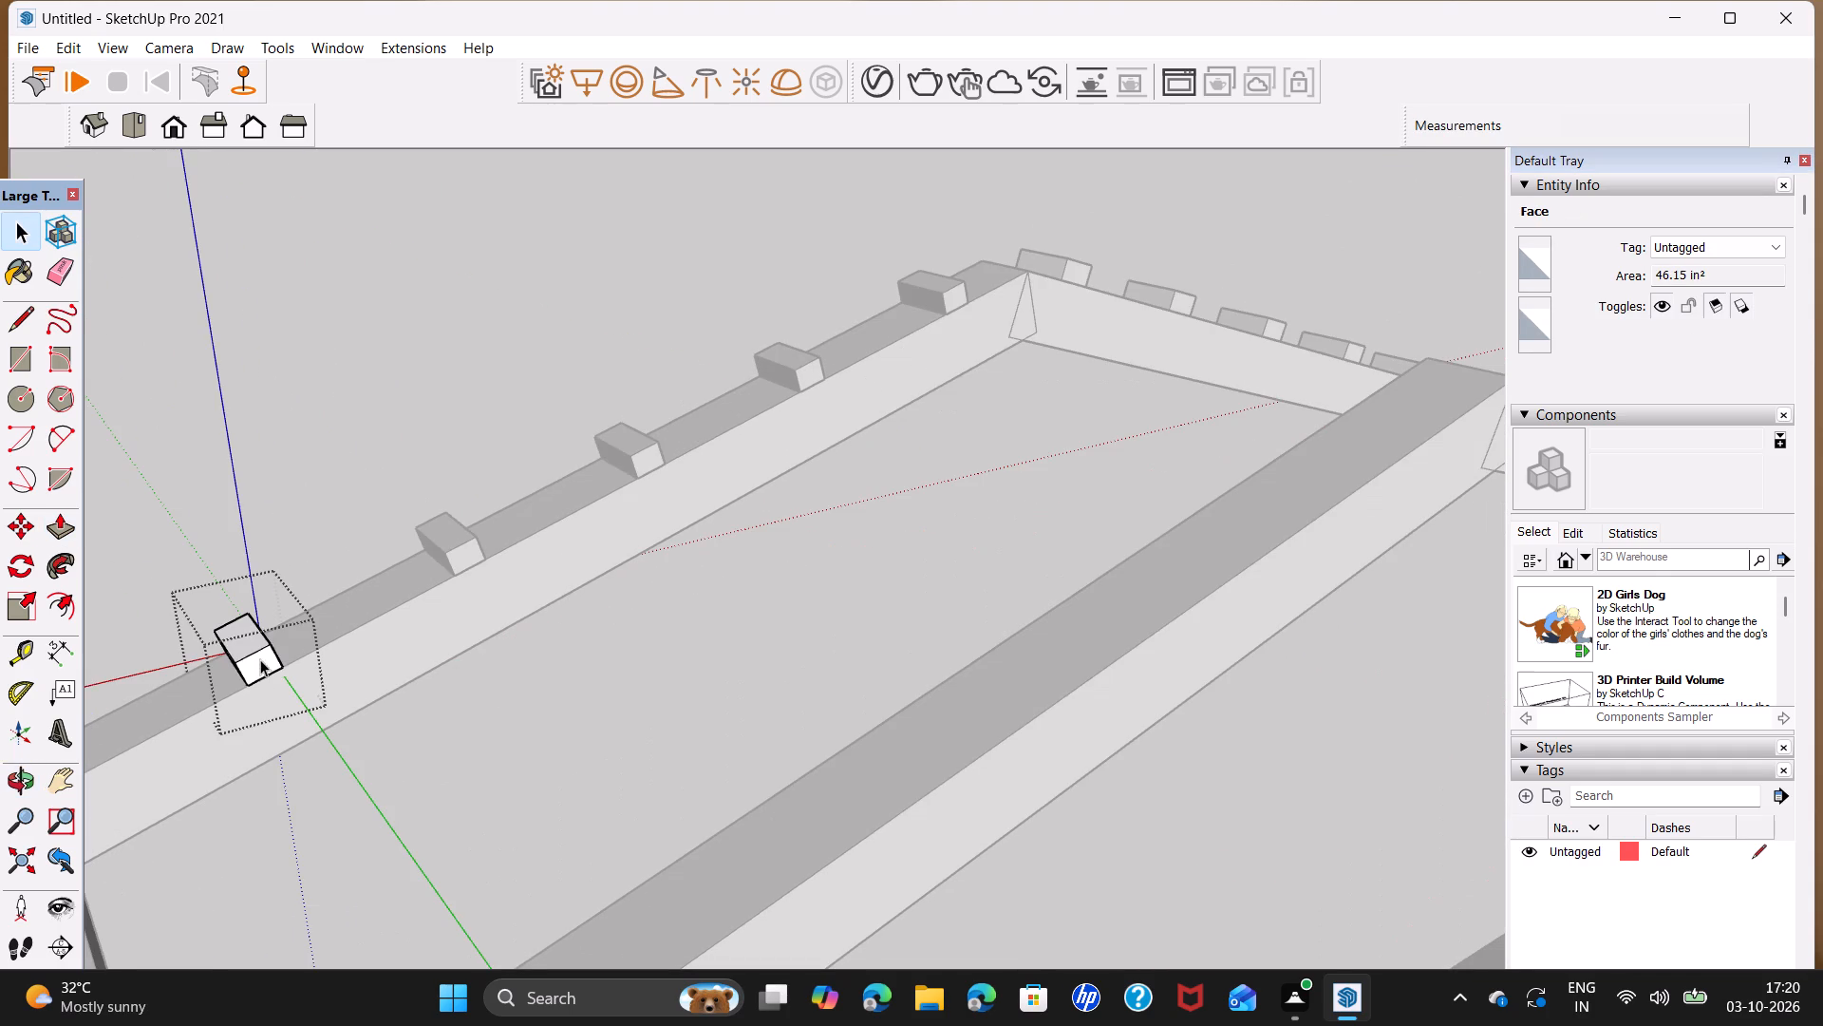
pyautogui.doubleClick(263, 661)
pyautogui.doubleClick(264, 665)
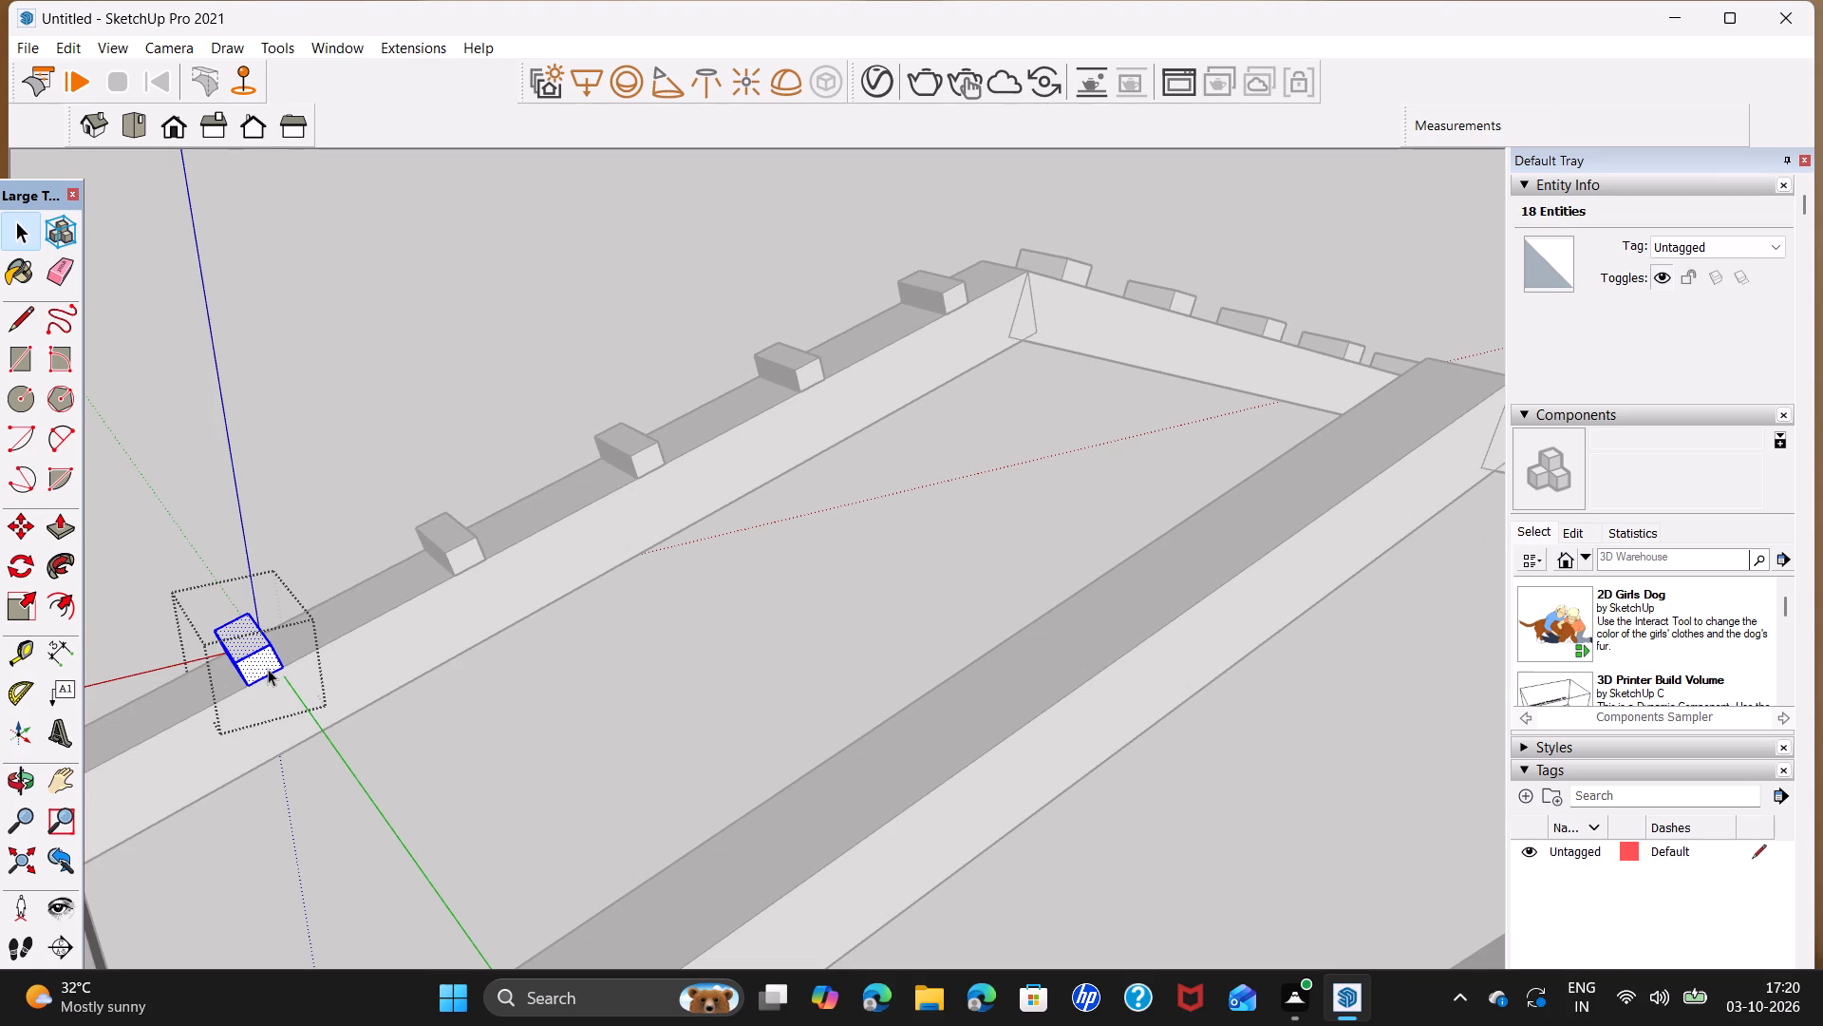
pyautogui.click(263, 660)
pyautogui.press('p')
pyautogui.doubleClick(263, 660)
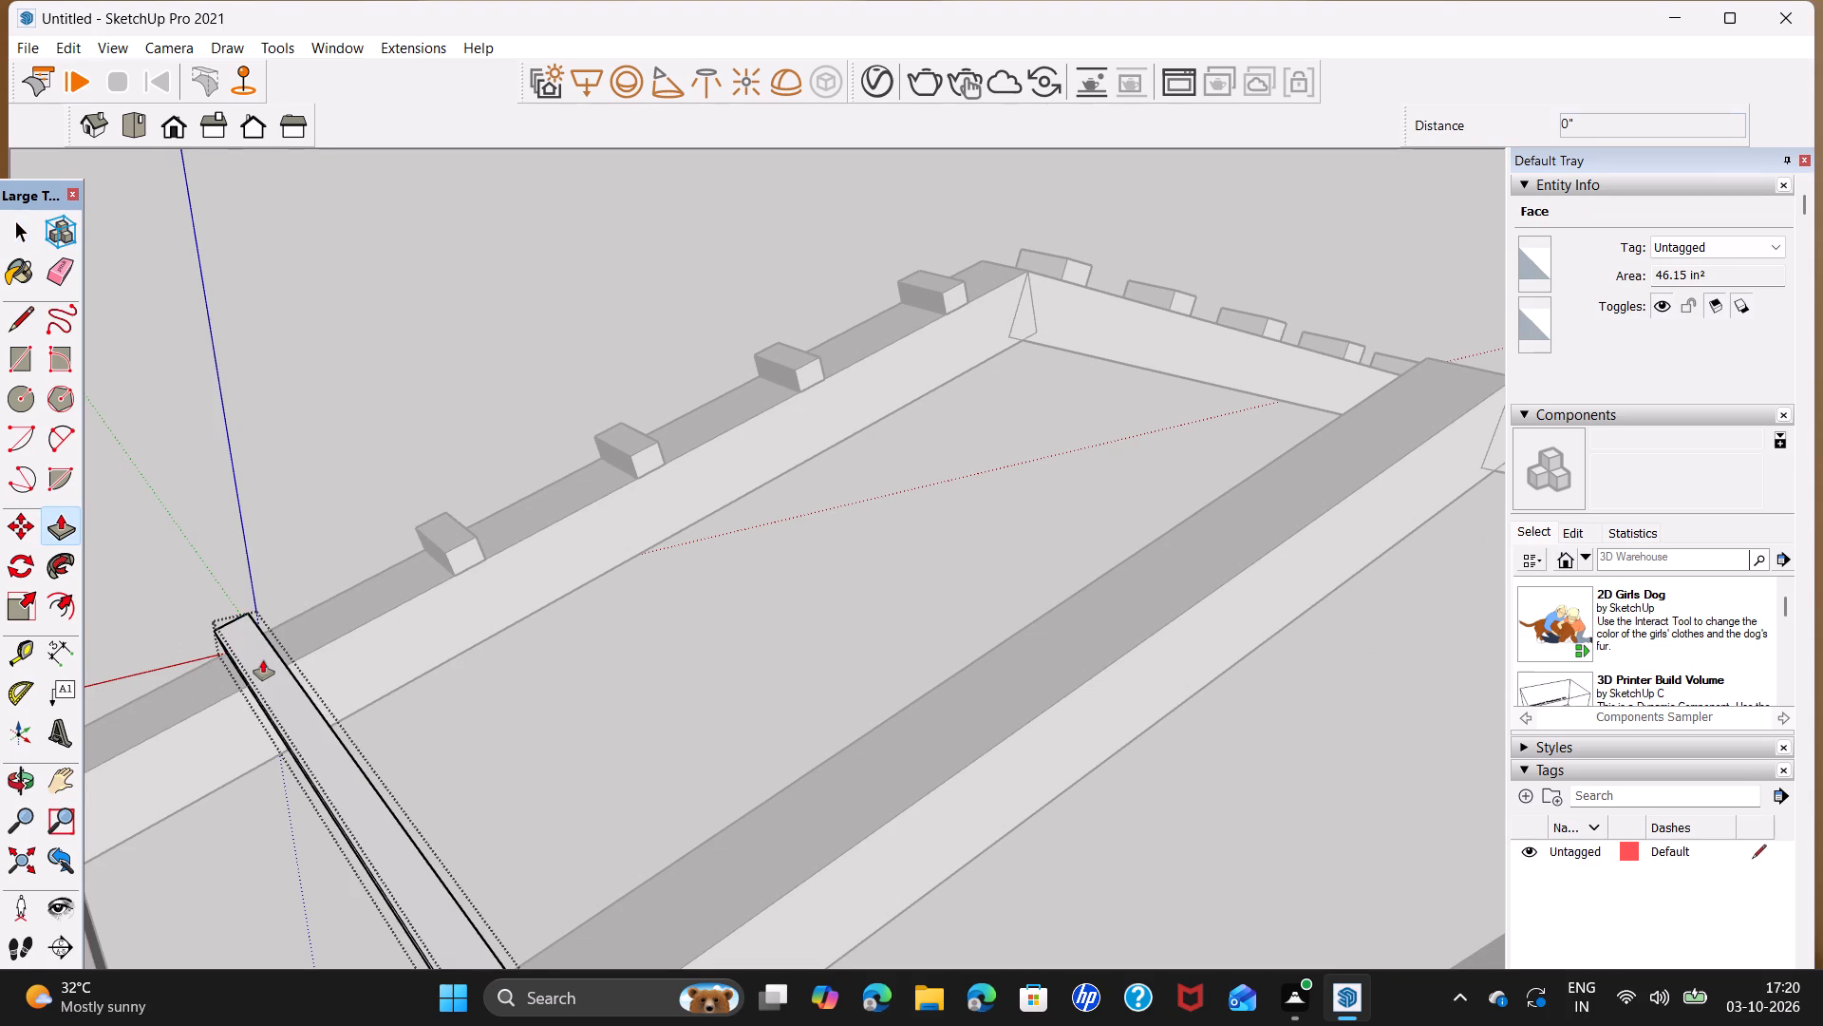
pyautogui.press('space')
# Push/Pull the inner end face of the tenth block from the eave by the same 99' across the frames.
pyautogui.scroll(-2, 345, 619)
pyautogui.moveTo(366, 606); pyautogui.dragTo(194, 725, button='middle')
pyautogui.scroll(4, 276, 707)
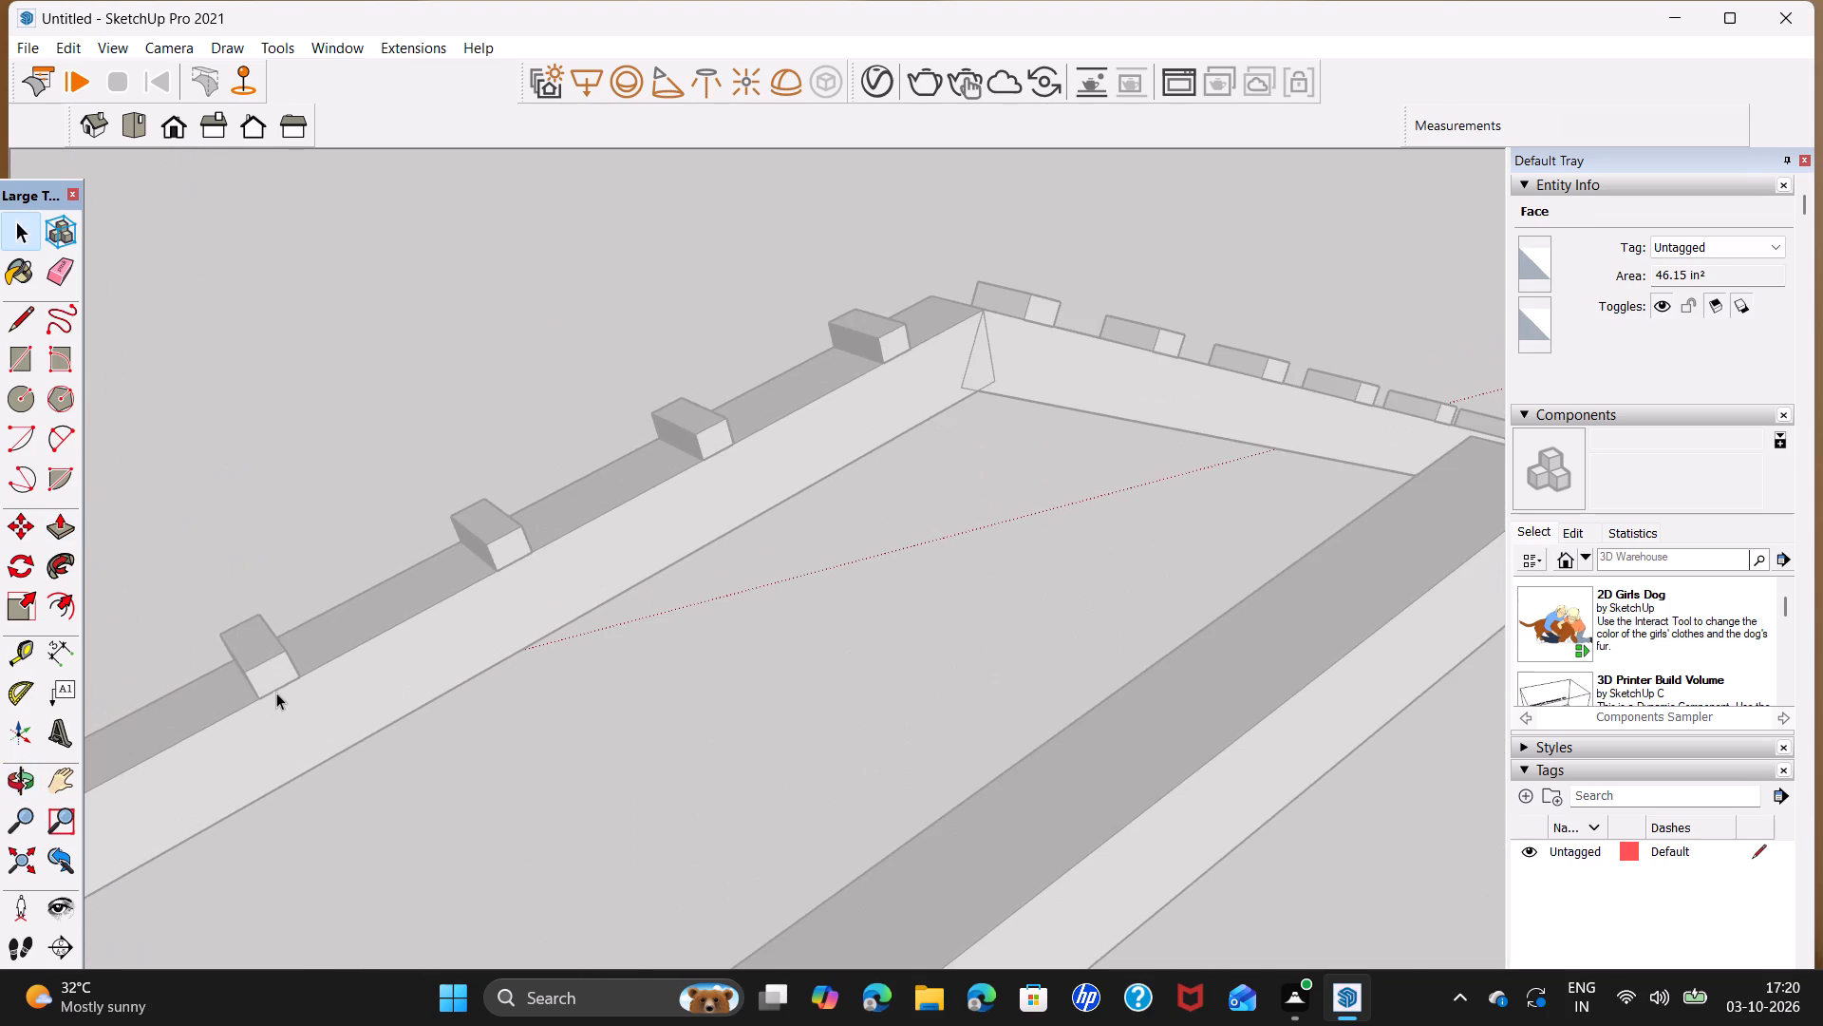
pyautogui.click(275, 673)
pyautogui.tripleClick(275, 673)
pyautogui.click(275, 673)
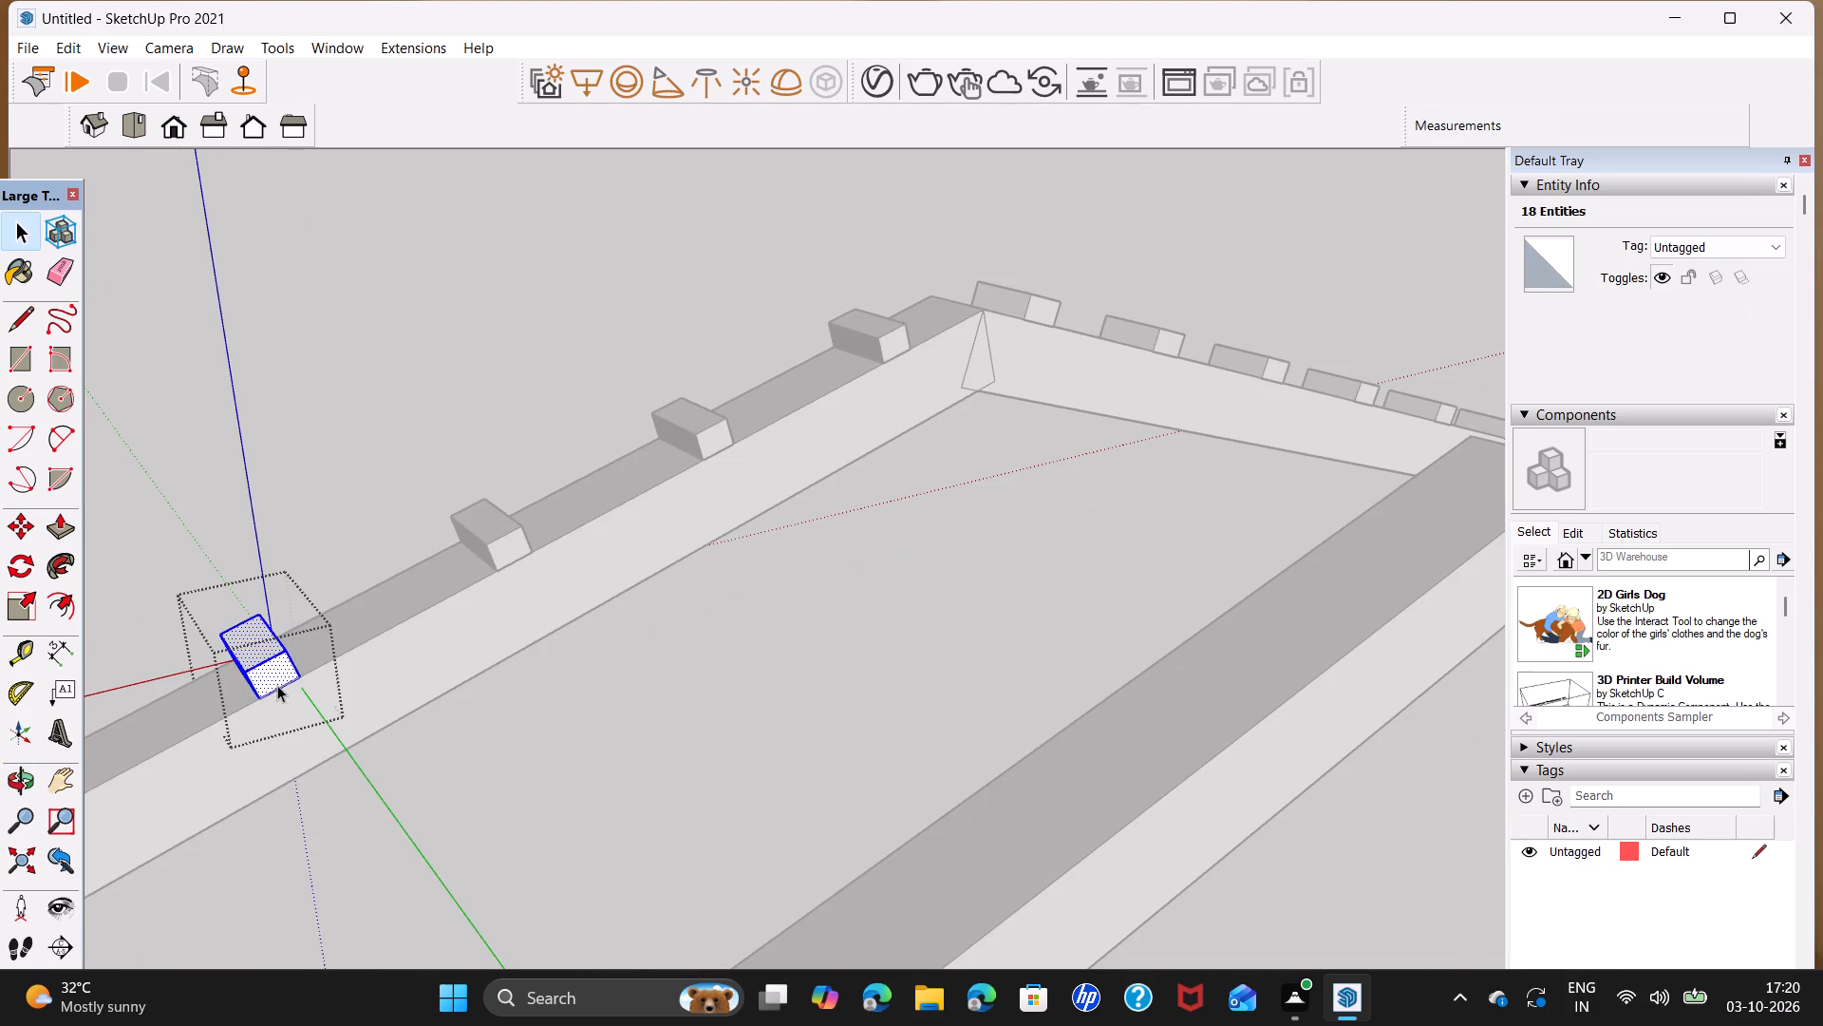
pyautogui.click(277, 673)
pyautogui.click(277, 675)
pyautogui.press('p')
pyautogui.doubleClick(277, 675)
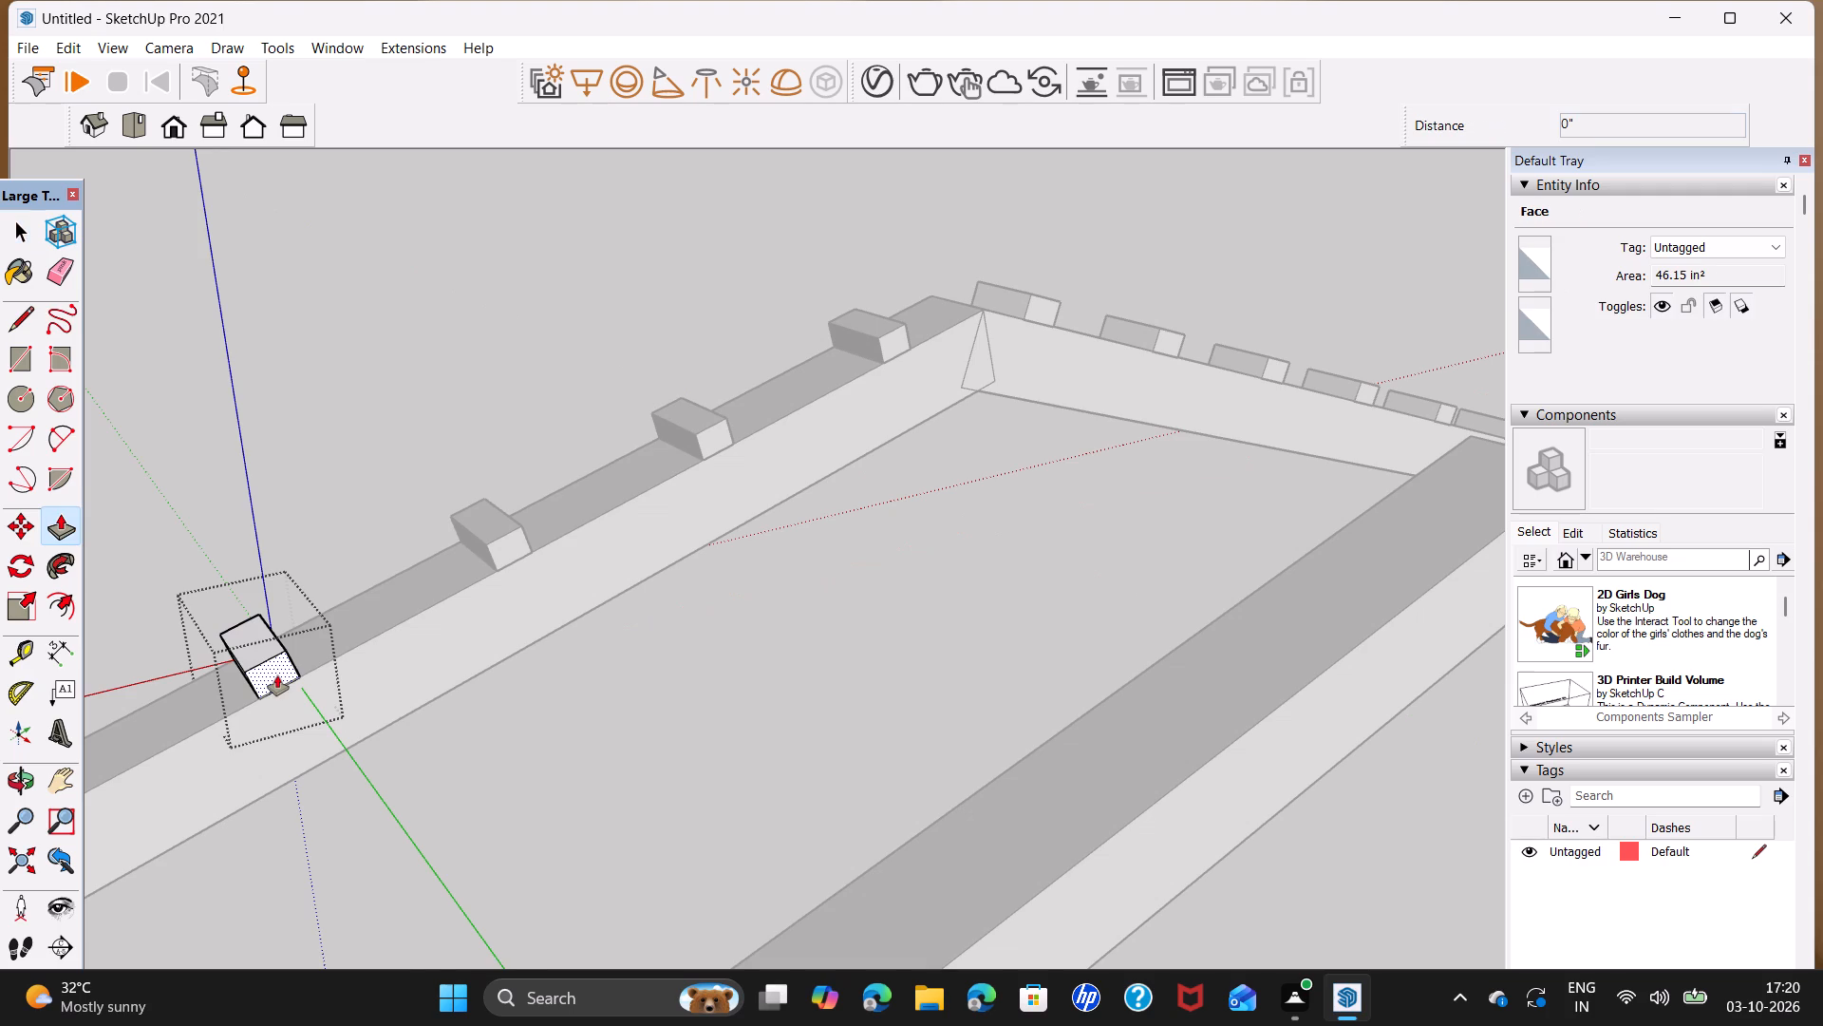
pyautogui.press('space')
# Extrude the eleventh block from the eave, third below the ridge, by the same 99' into a full-length purlin.
pyautogui.scroll(-1, 340, 651)
pyautogui.moveTo(345, 647); pyautogui.dragTo(66, 749, button='middle')
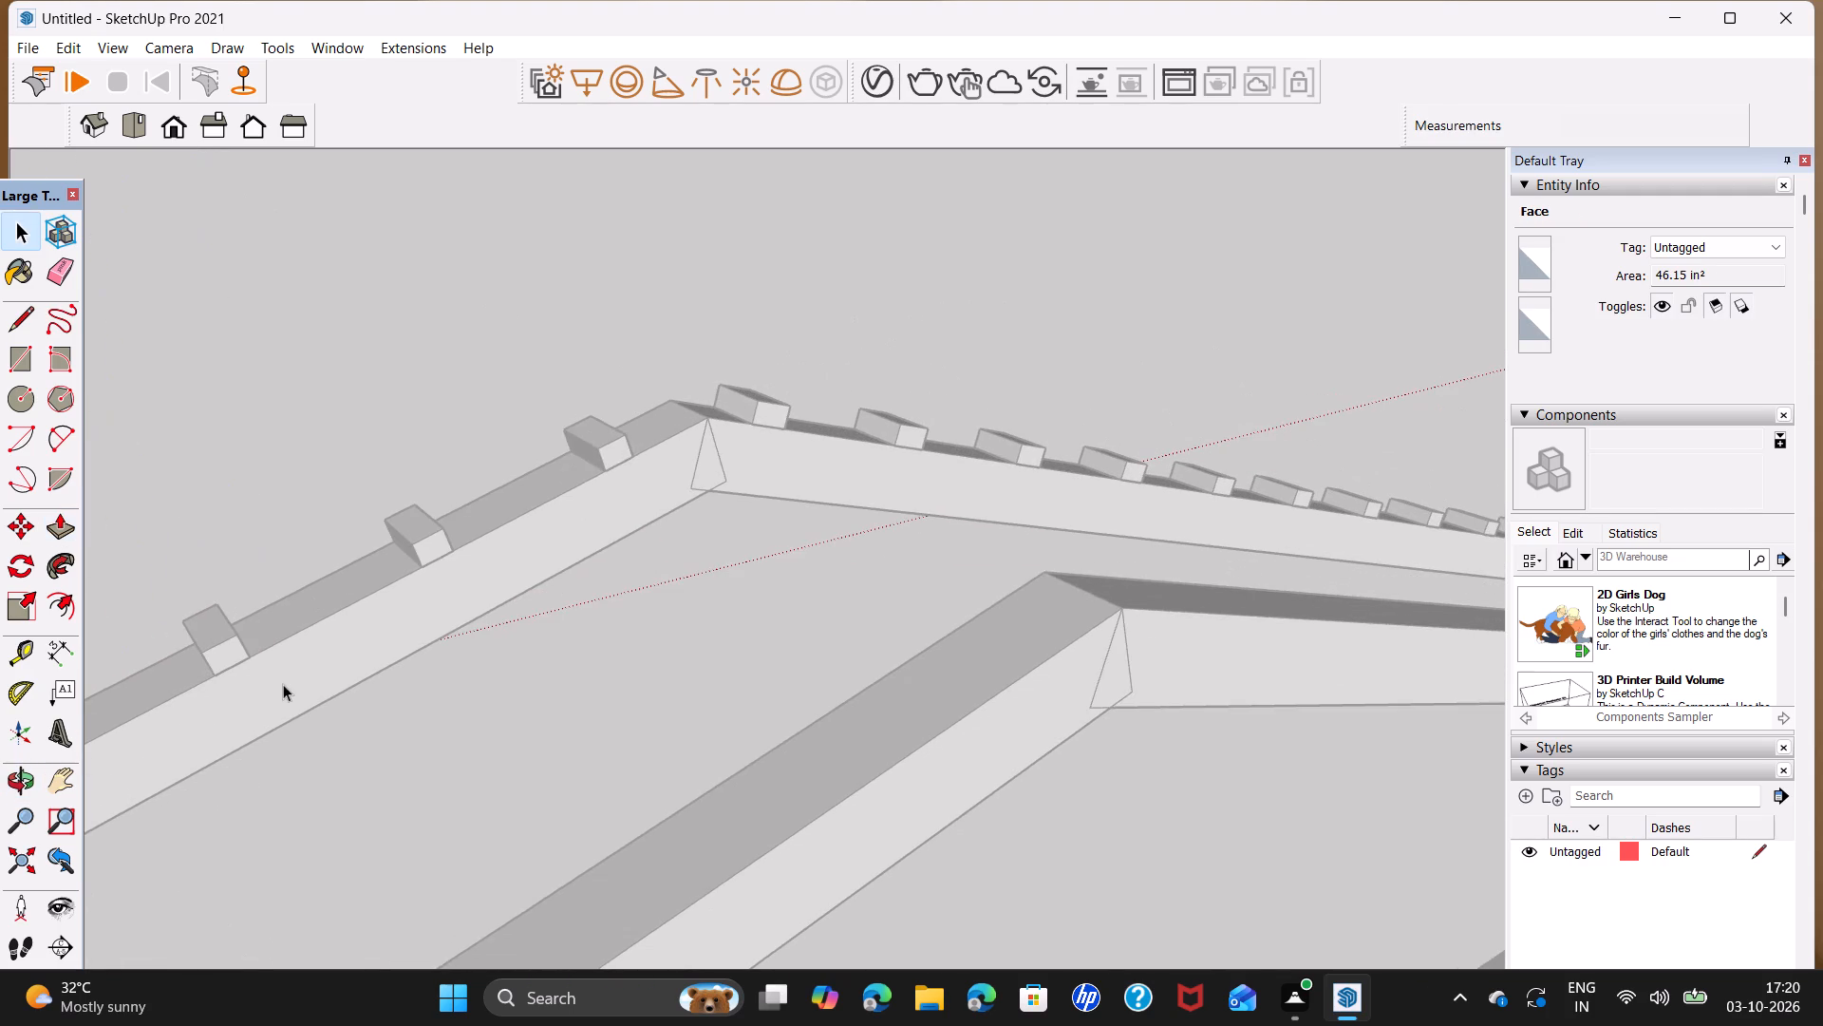
pyautogui.scroll(3, 189, 663)
pyautogui.click(251, 647)
pyautogui.tripleClick(251, 657)
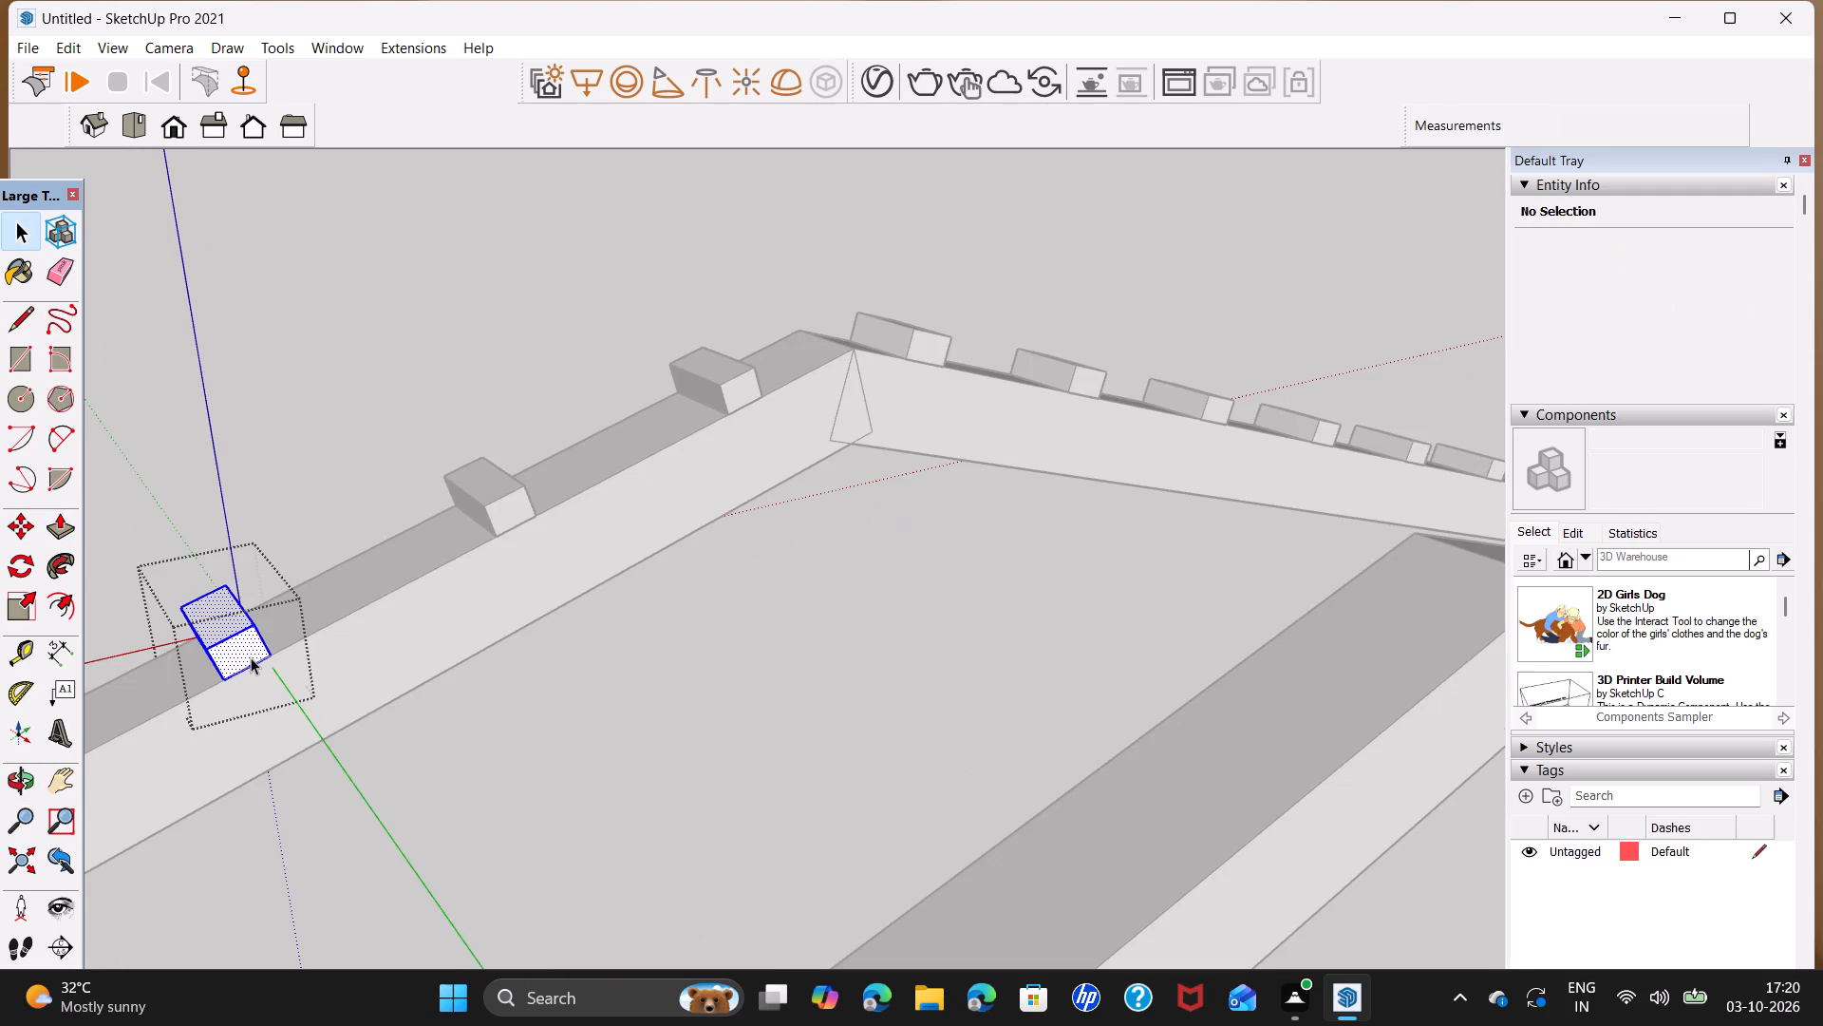
pyautogui.click(251, 657)
pyautogui.click(250, 654)
pyautogui.click(237, 651)
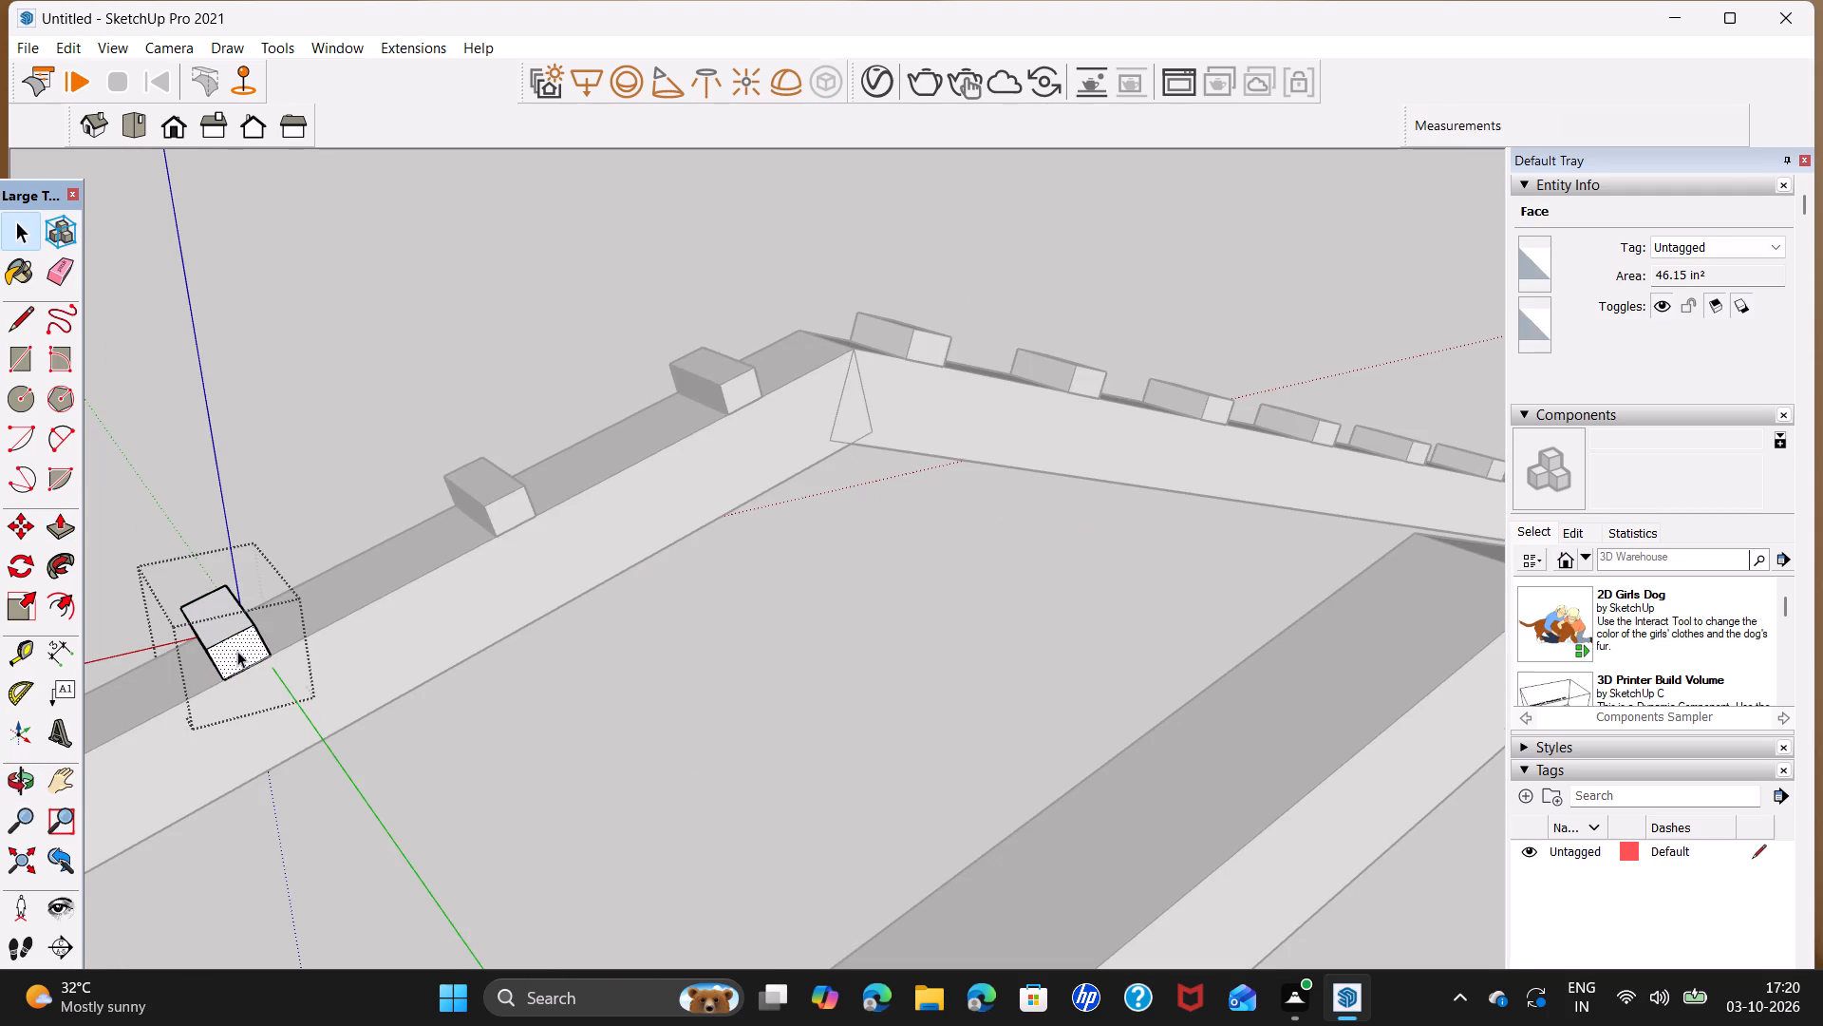
pyautogui.press('p')
pyautogui.doubleClick(237, 651)
pyautogui.press('space')
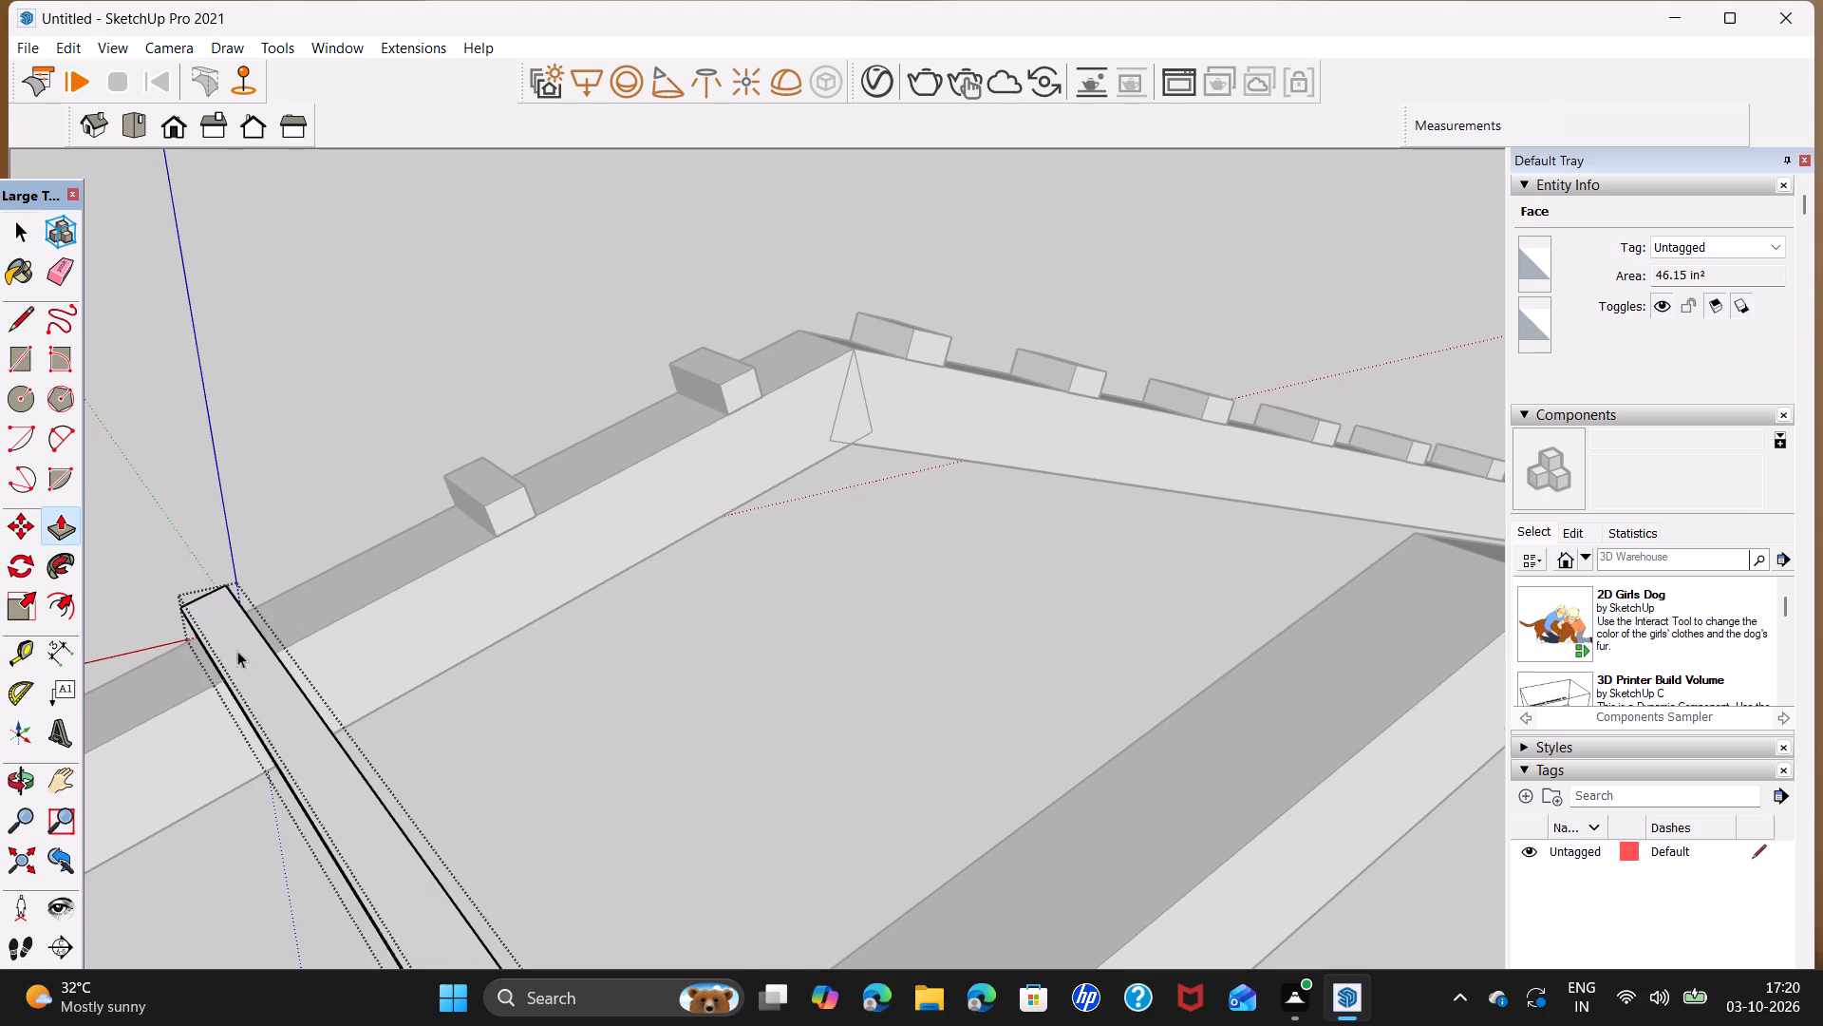
# Extrude the second-to-last block before the ridge on this slope by the same 99' to form a purlin.
pyautogui.moveTo(385, 551); pyautogui.dragTo(141, 677, button='middle')
pyautogui.scroll(4, 259, 656)
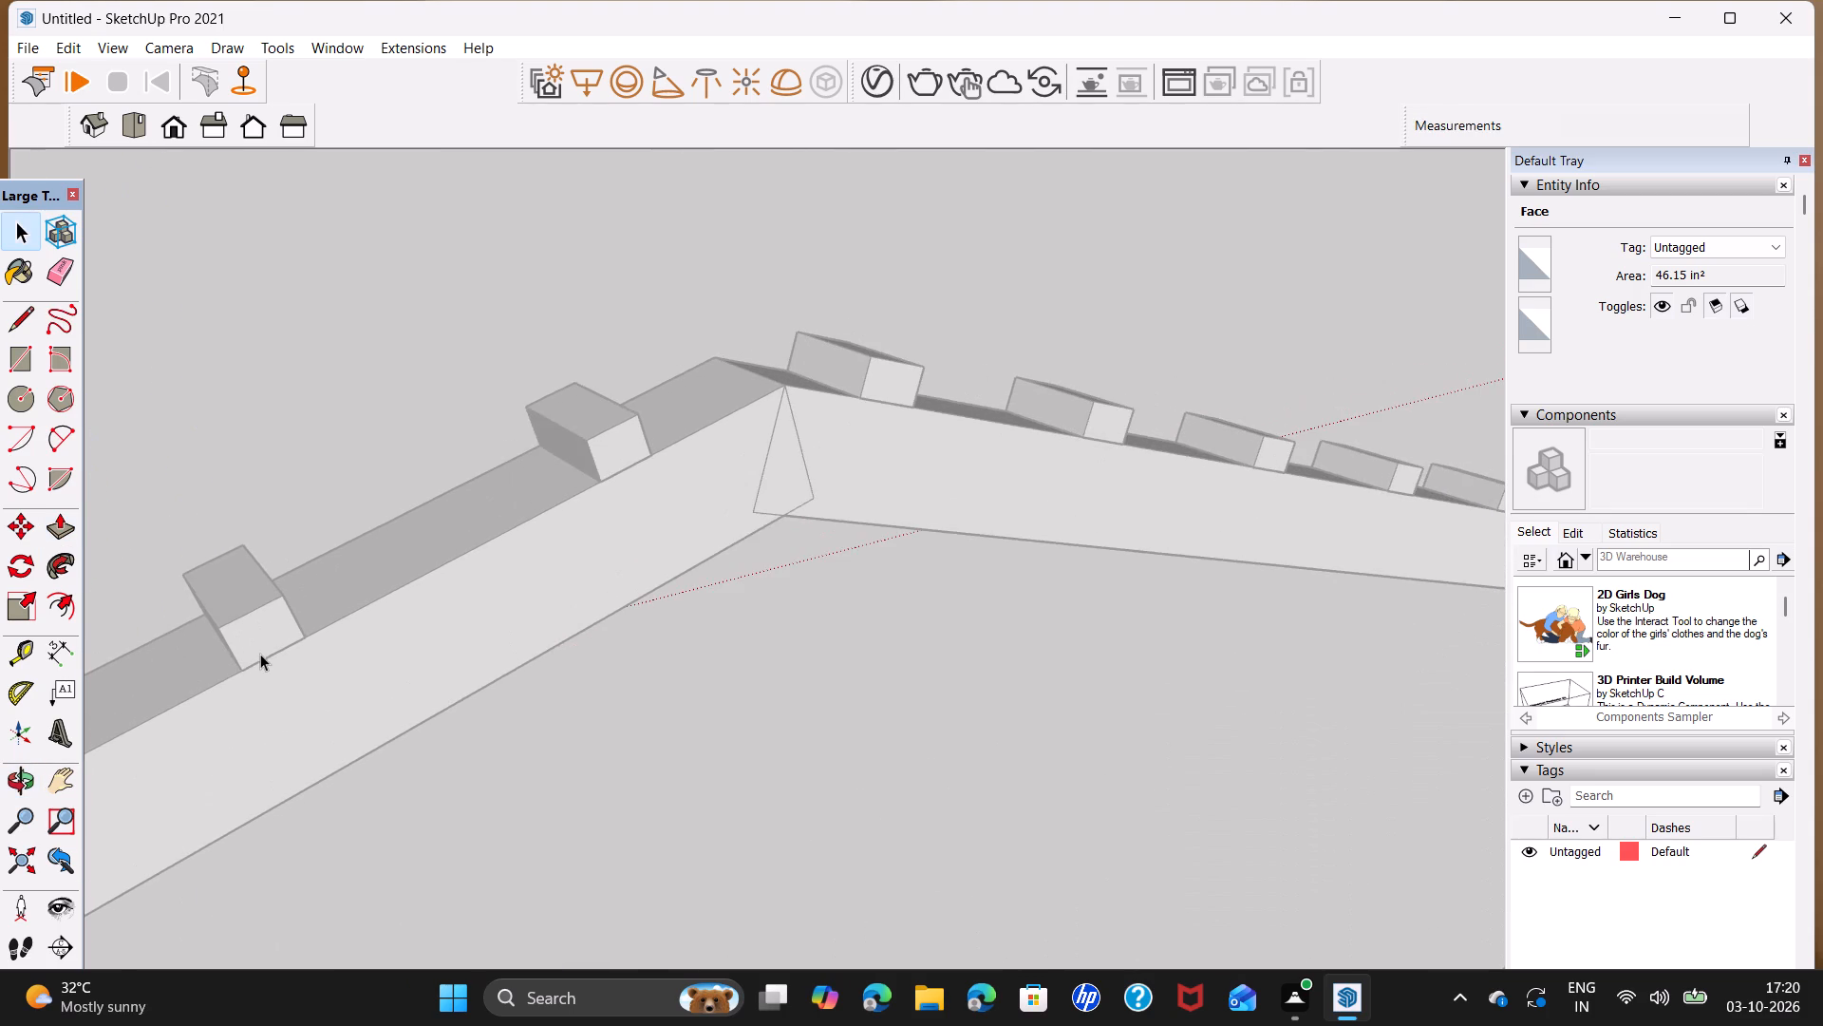
pyautogui.click(261, 633)
pyautogui.tripleClick(261, 633)
pyautogui.doubleClick(262, 633)
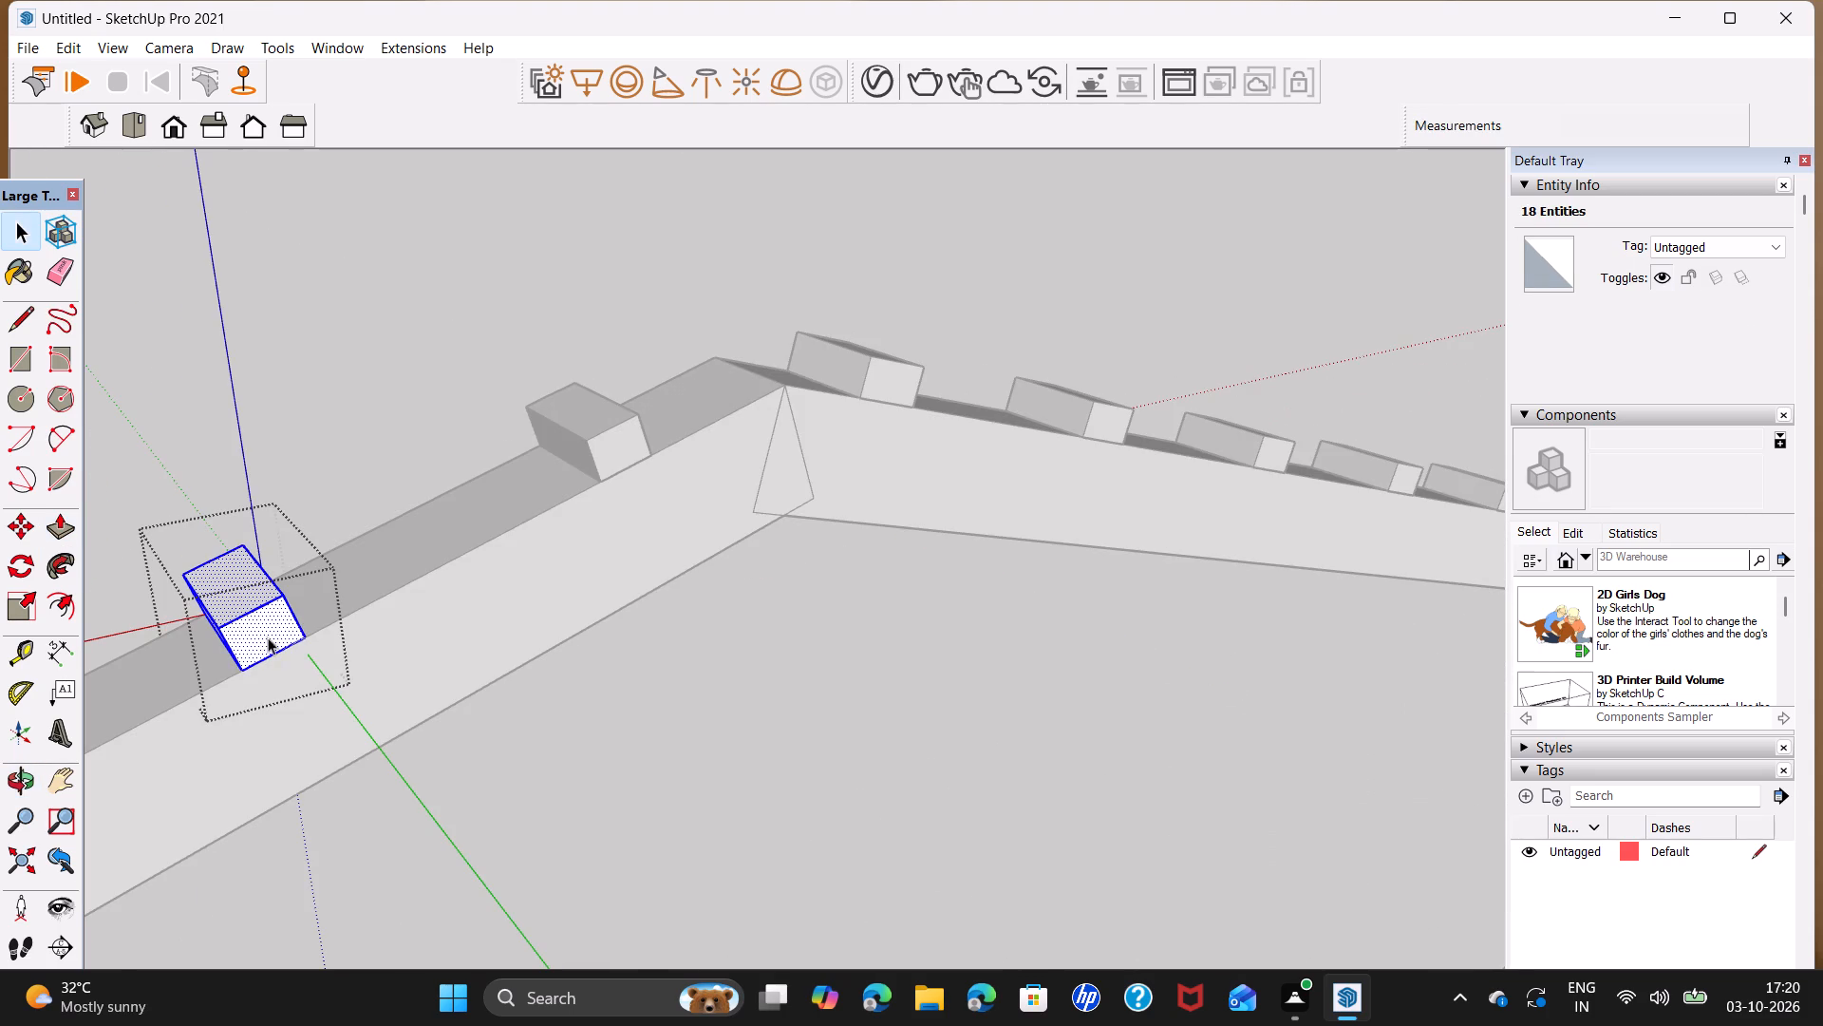
pyautogui.click(268, 636)
pyautogui.click(266, 623)
pyautogui.press('p')
pyautogui.doubleClick(266, 631)
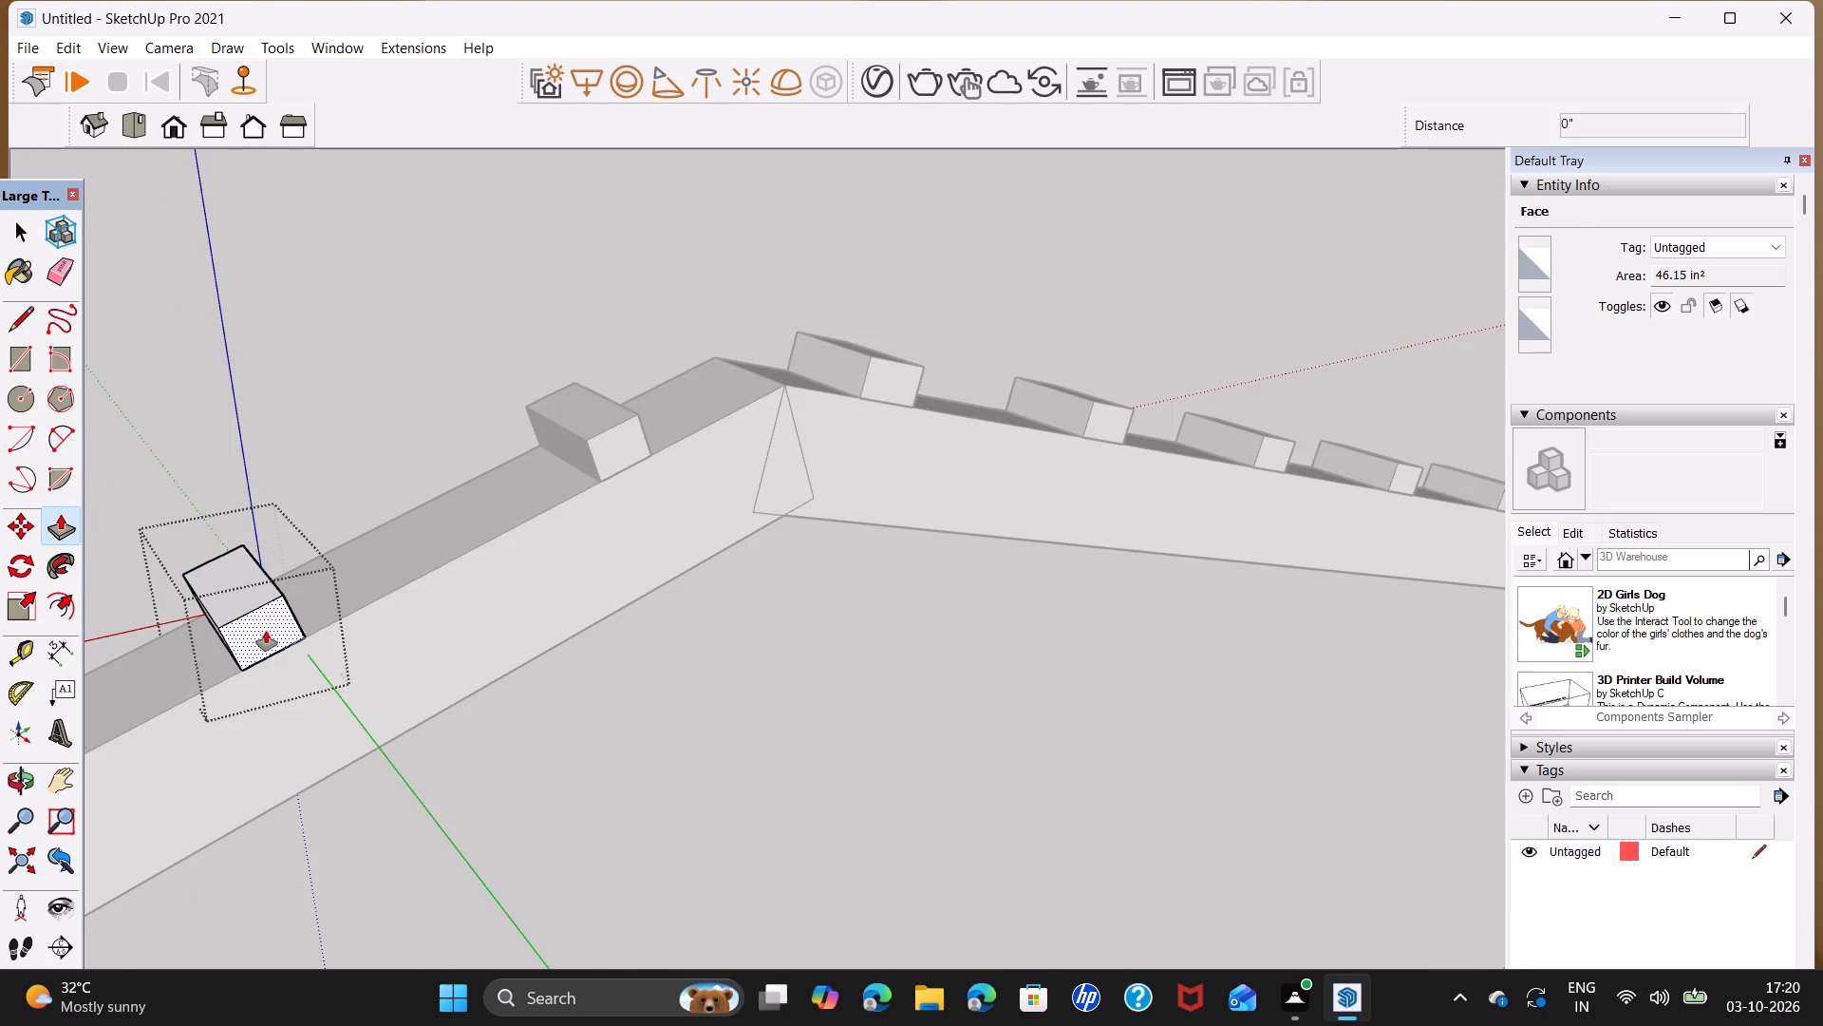
pyautogui.press('space')
# Push/Pull the end face of the last block before the ridge on this slope by the same 99' across the frames.
pyautogui.scroll(-3, 321, 604)
pyautogui.keyDown('shift'); pyautogui.moveTo(335, 598); pyautogui.dragTo(75, 733, button='middle'); pyautogui.keyUp('shift')
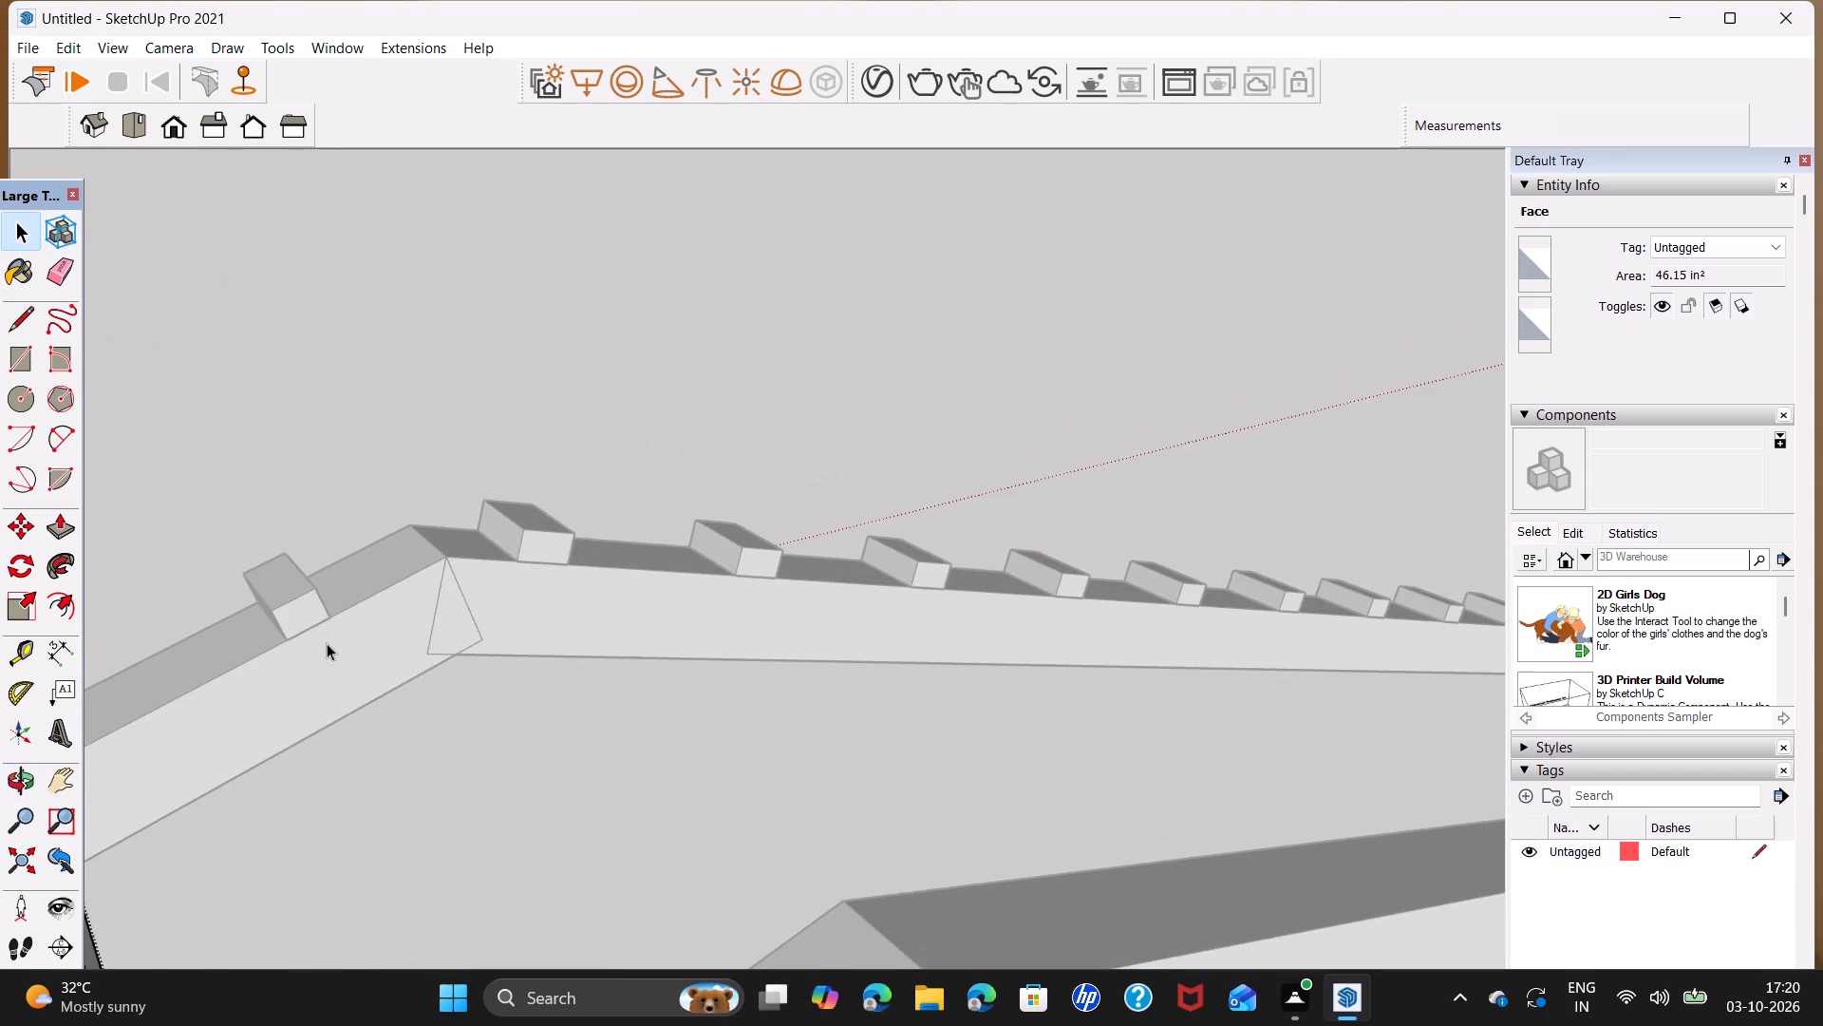
pyautogui.scroll(2, 299, 631)
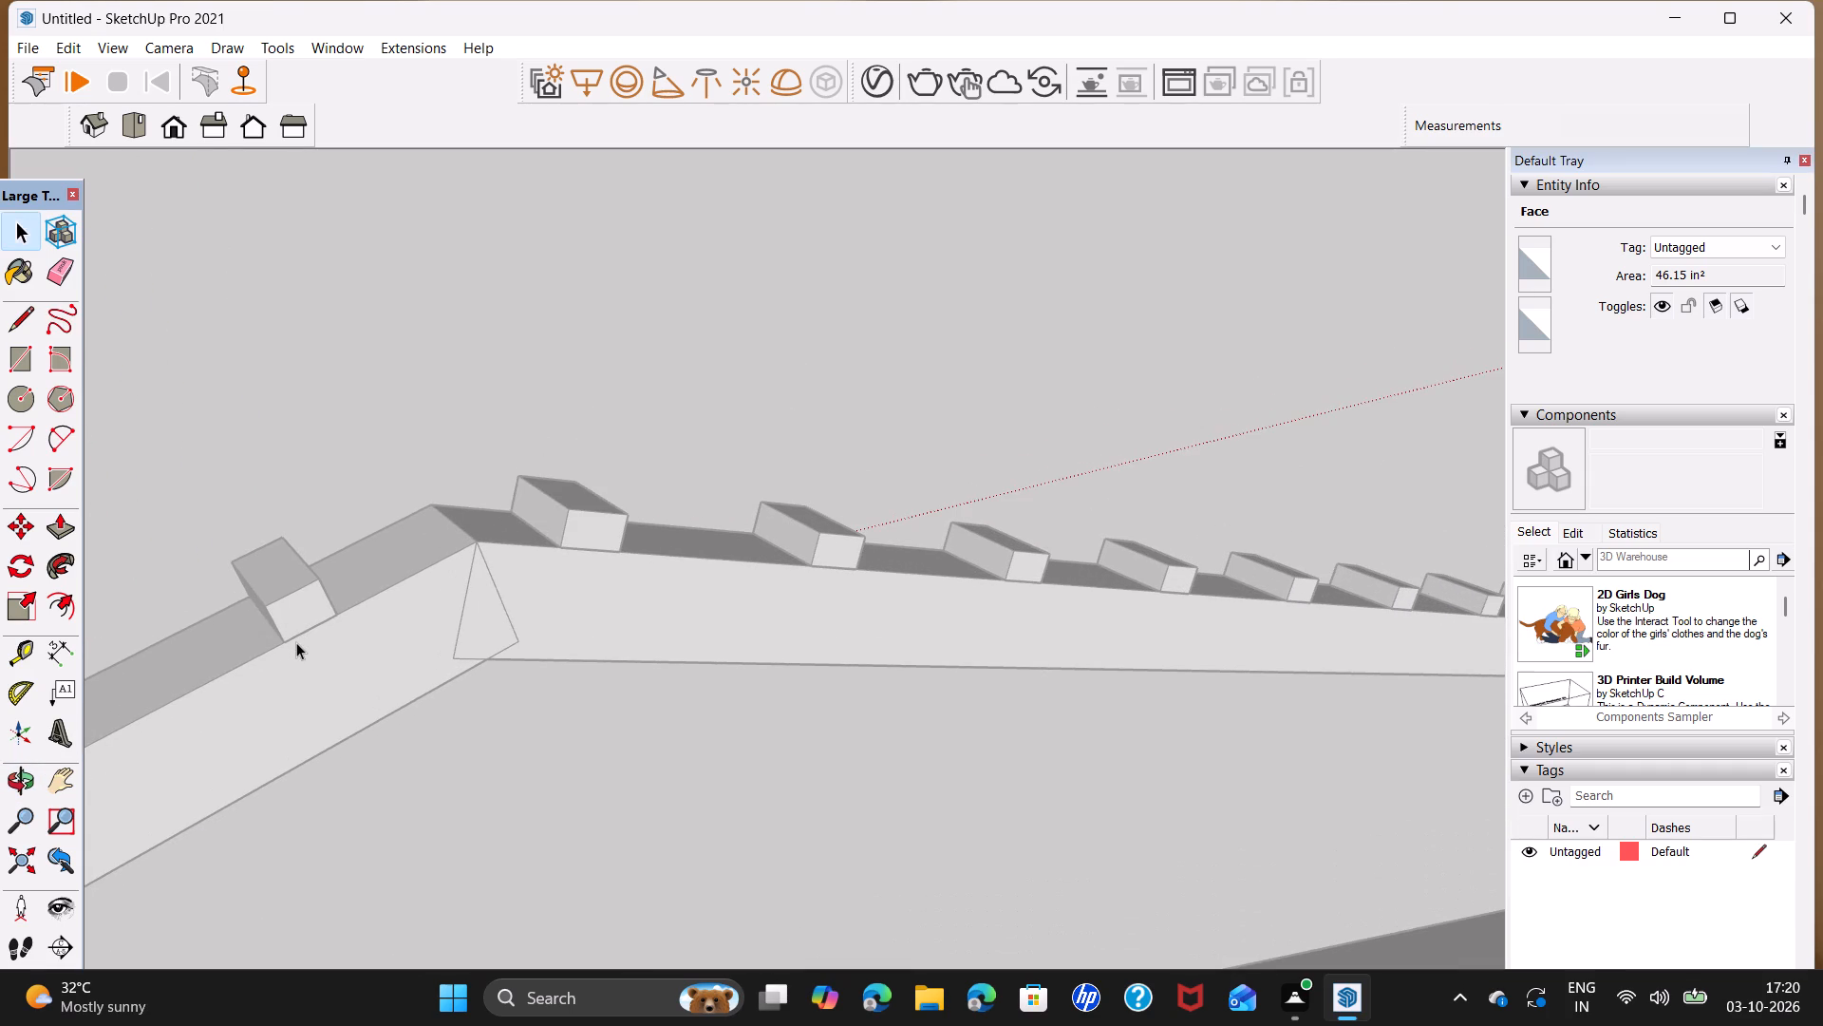
pyautogui.doubleClick(301, 624)
pyautogui.tripleClick(301, 611)
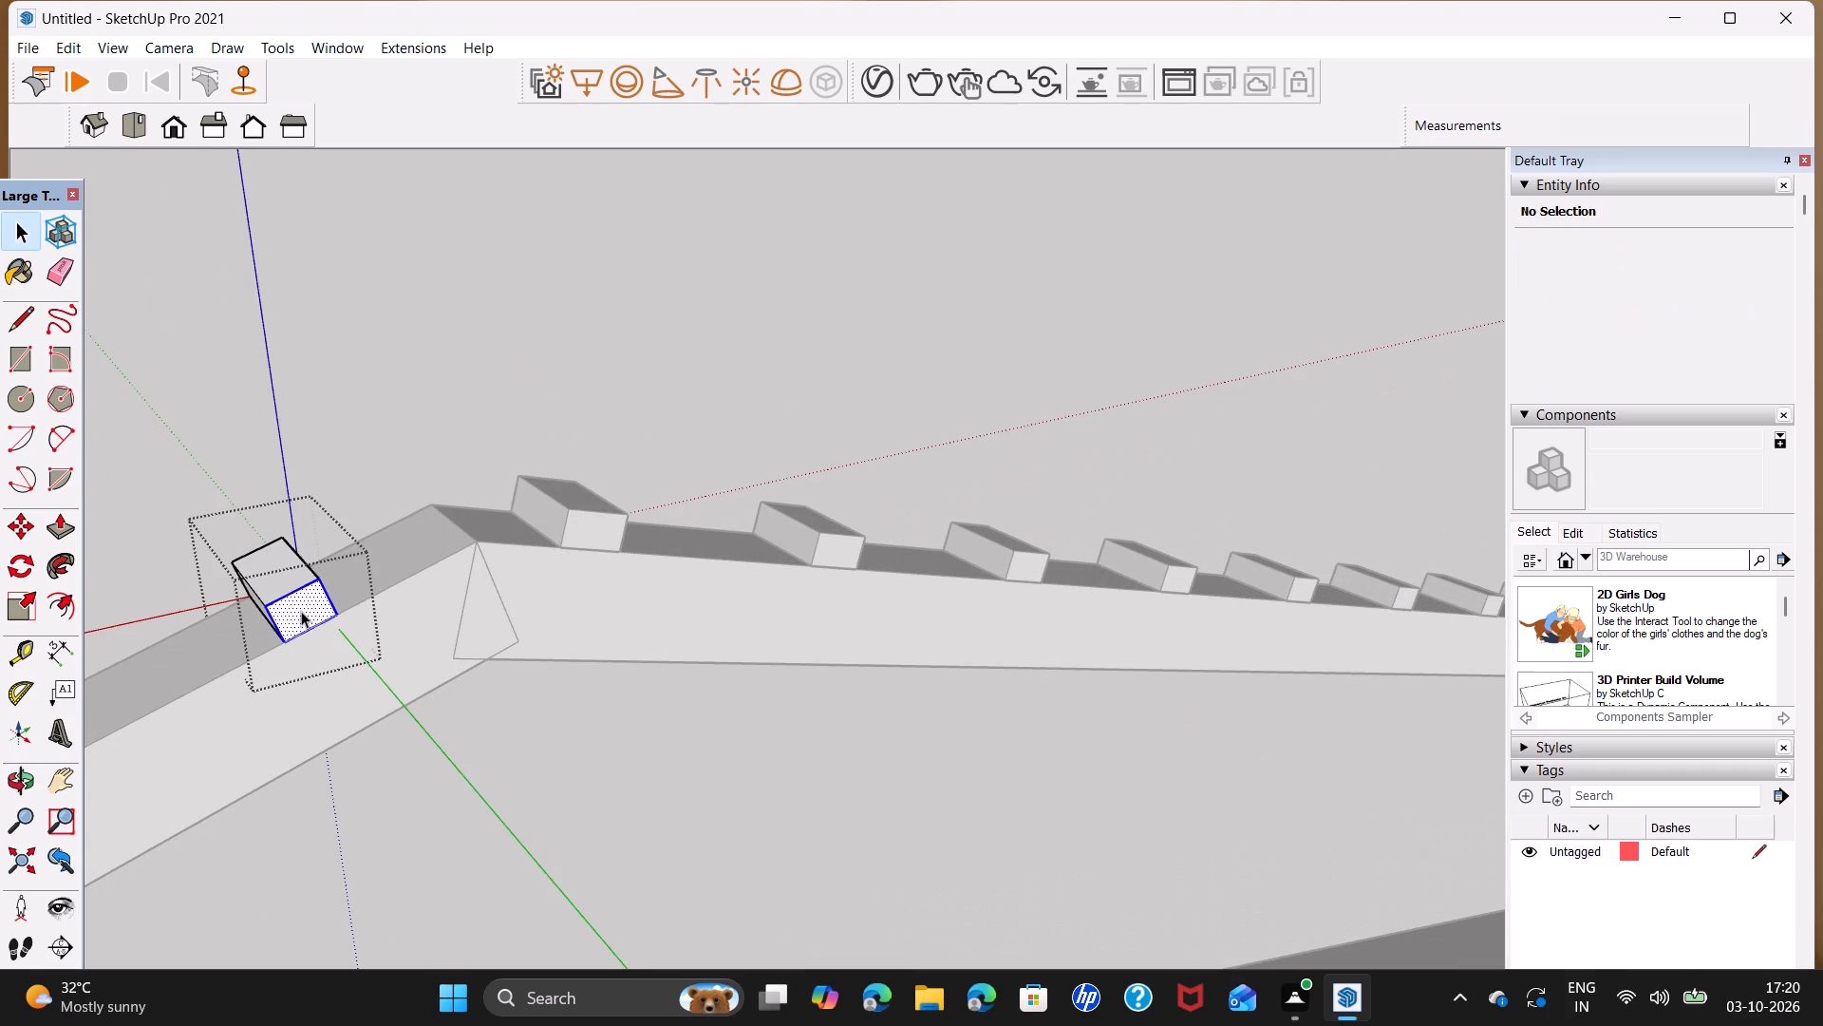
pyautogui.click(301, 611)
pyautogui.click(303, 610)
pyautogui.click(311, 618)
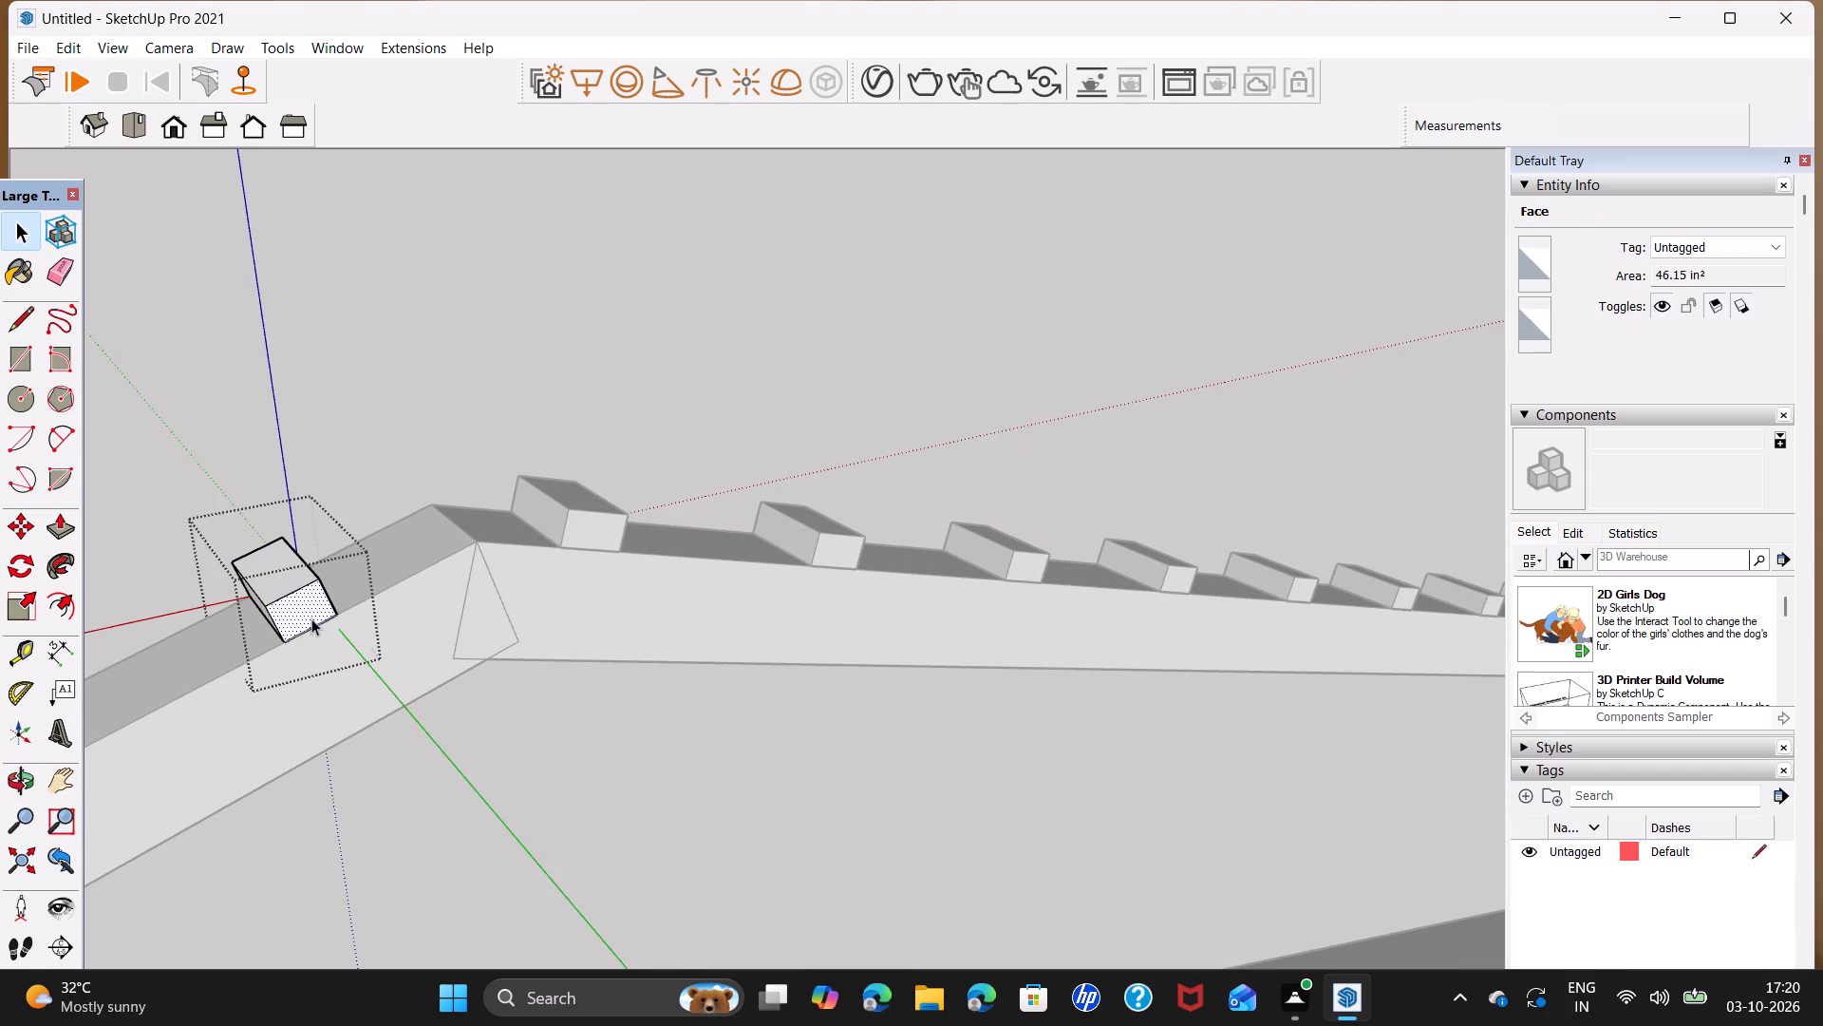
pyautogui.press('p')
pyautogui.doubleClick(311, 618)
pyautogui.press('space')
# Extrude the first block beyond the ridge, on the opposite slope, by the same 99' into a full-length purlin.
pyautogui.scroll(-5, 445, 577)
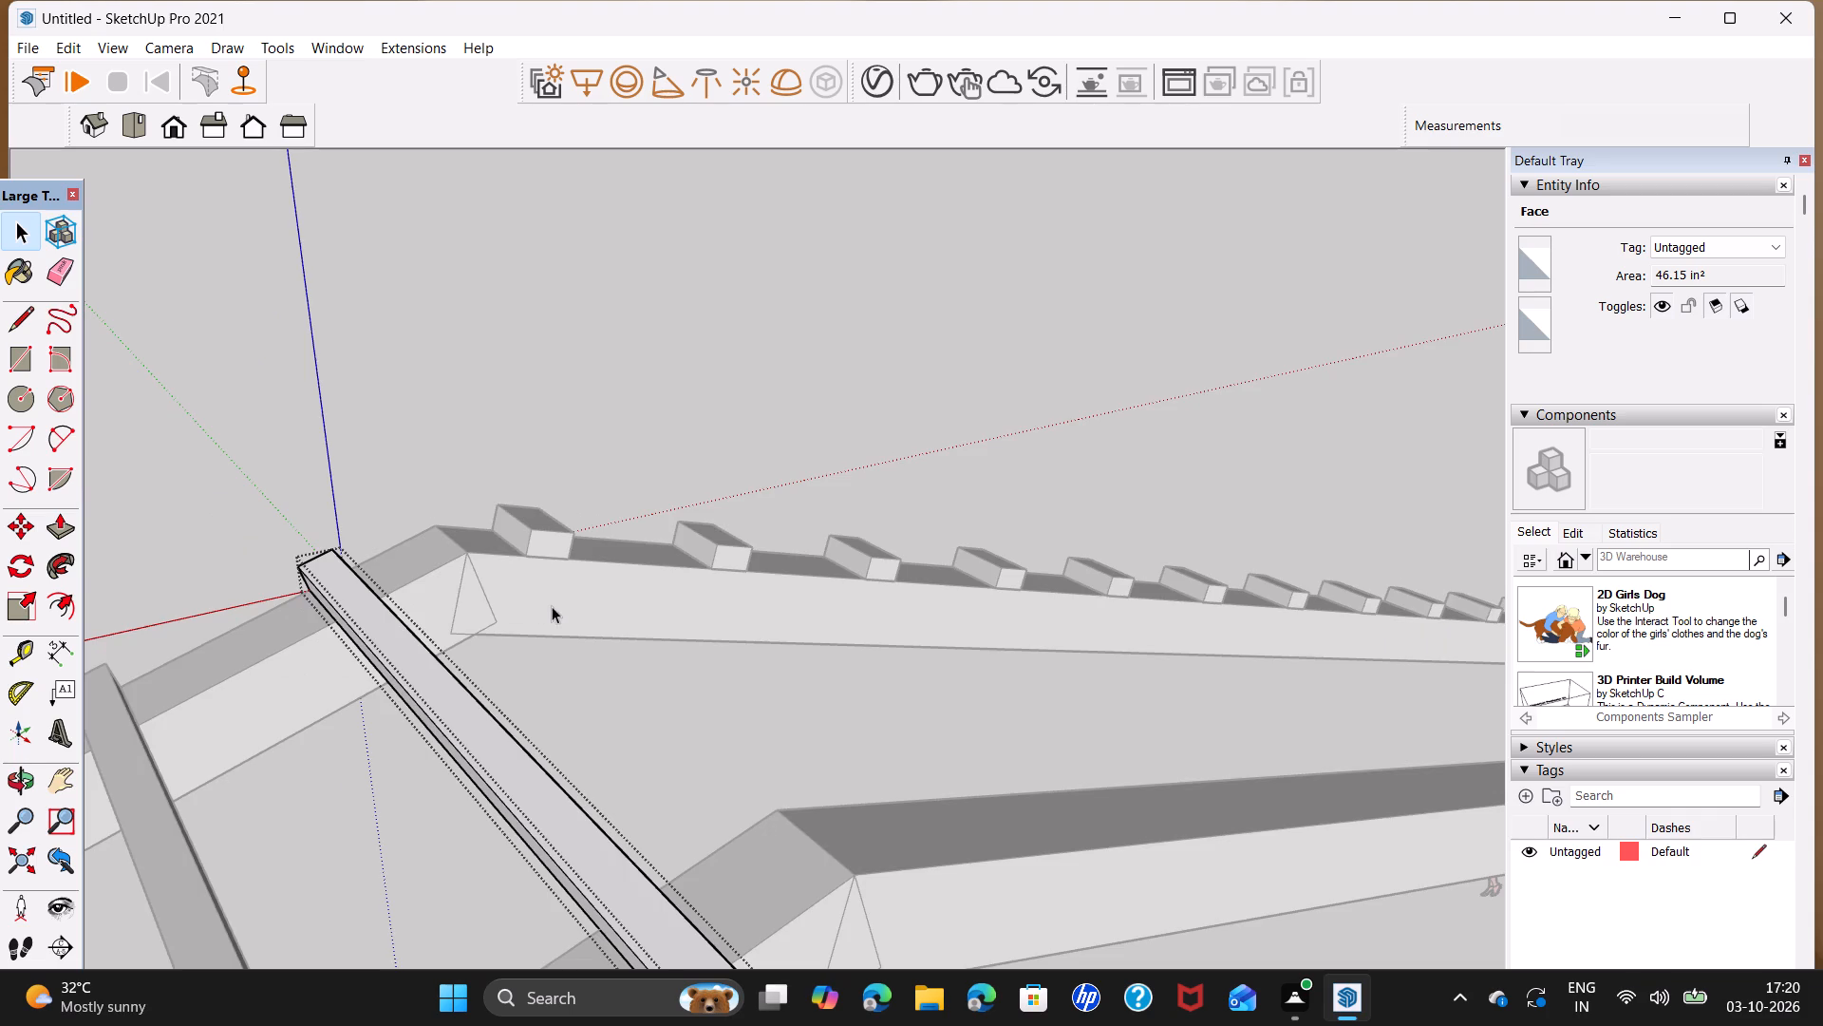
pyautogui.moveTo(570, 620); pyautogui.dragTo(216, 630, button='middle')
pyautogui.click(317, 474)
pyautogui.doubleClick(329, 469)
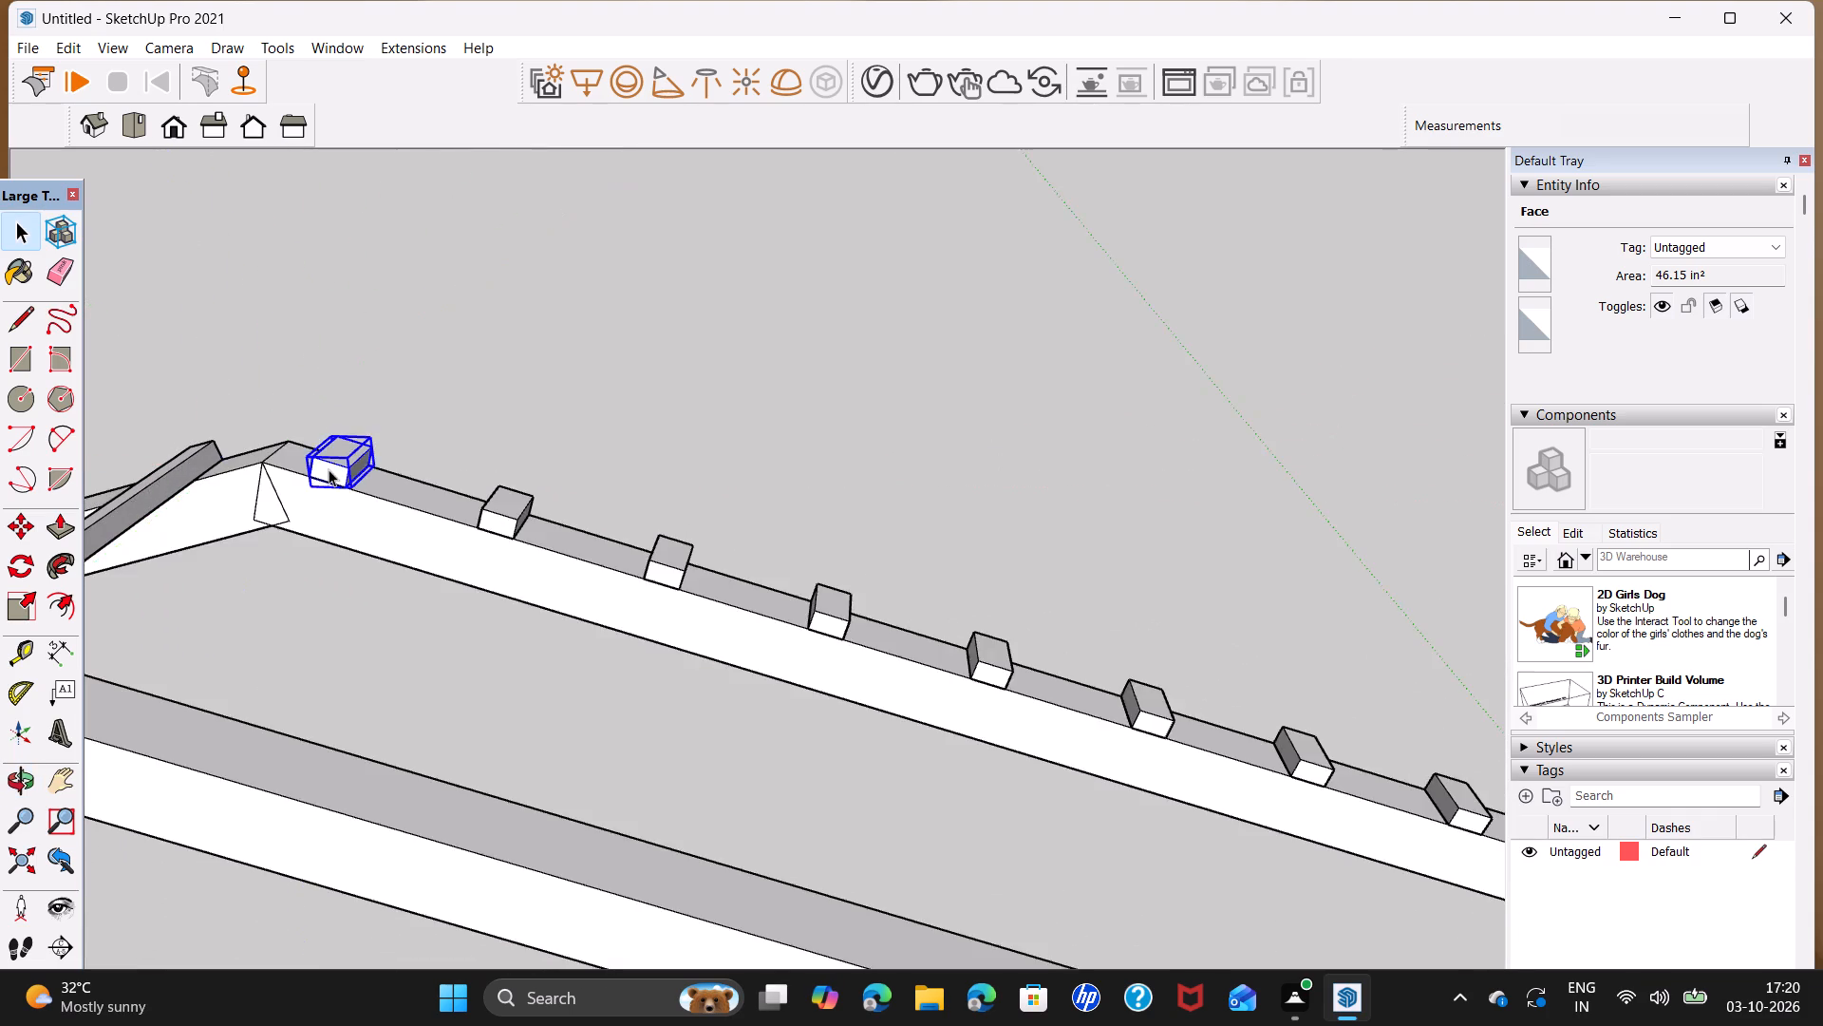
pyautogui.click(329, 469)
pyautogui.click(337, 480)
pyautogui.click(330, 470)
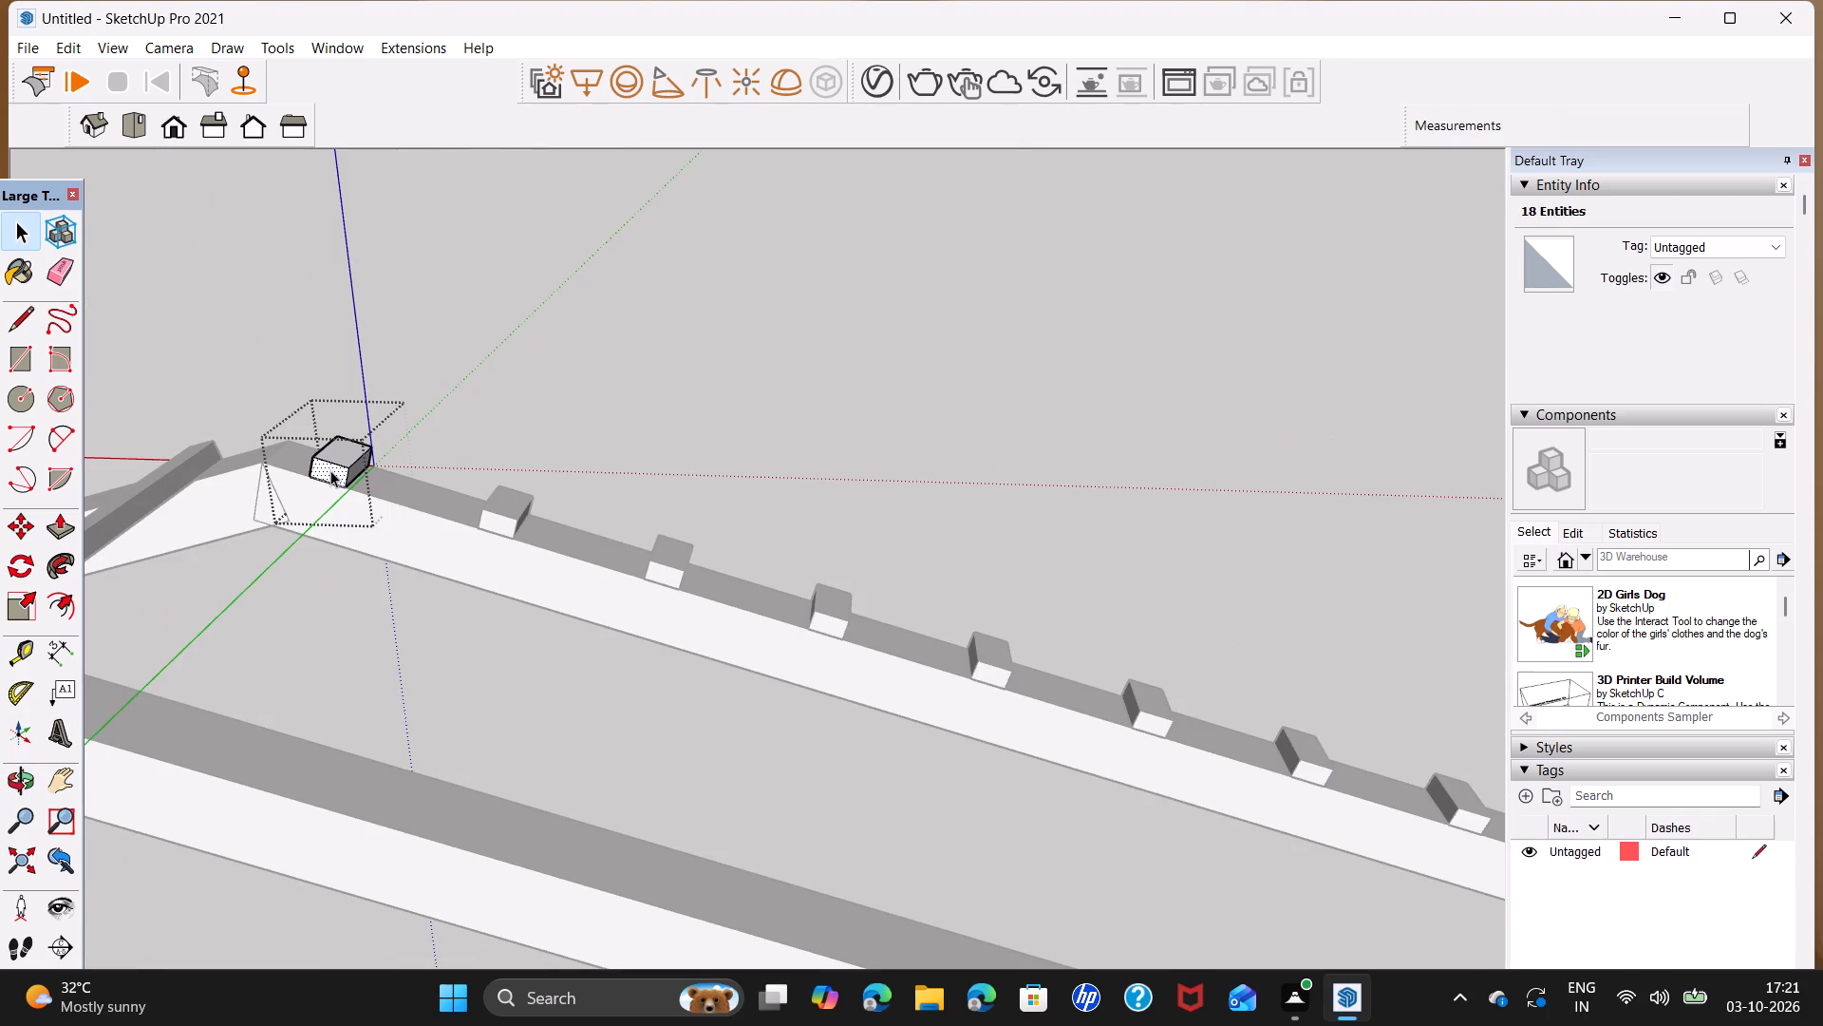
pyautogui.press('p')
pyautogui.doubleClick(330, 470)
pyautogui.press('space')
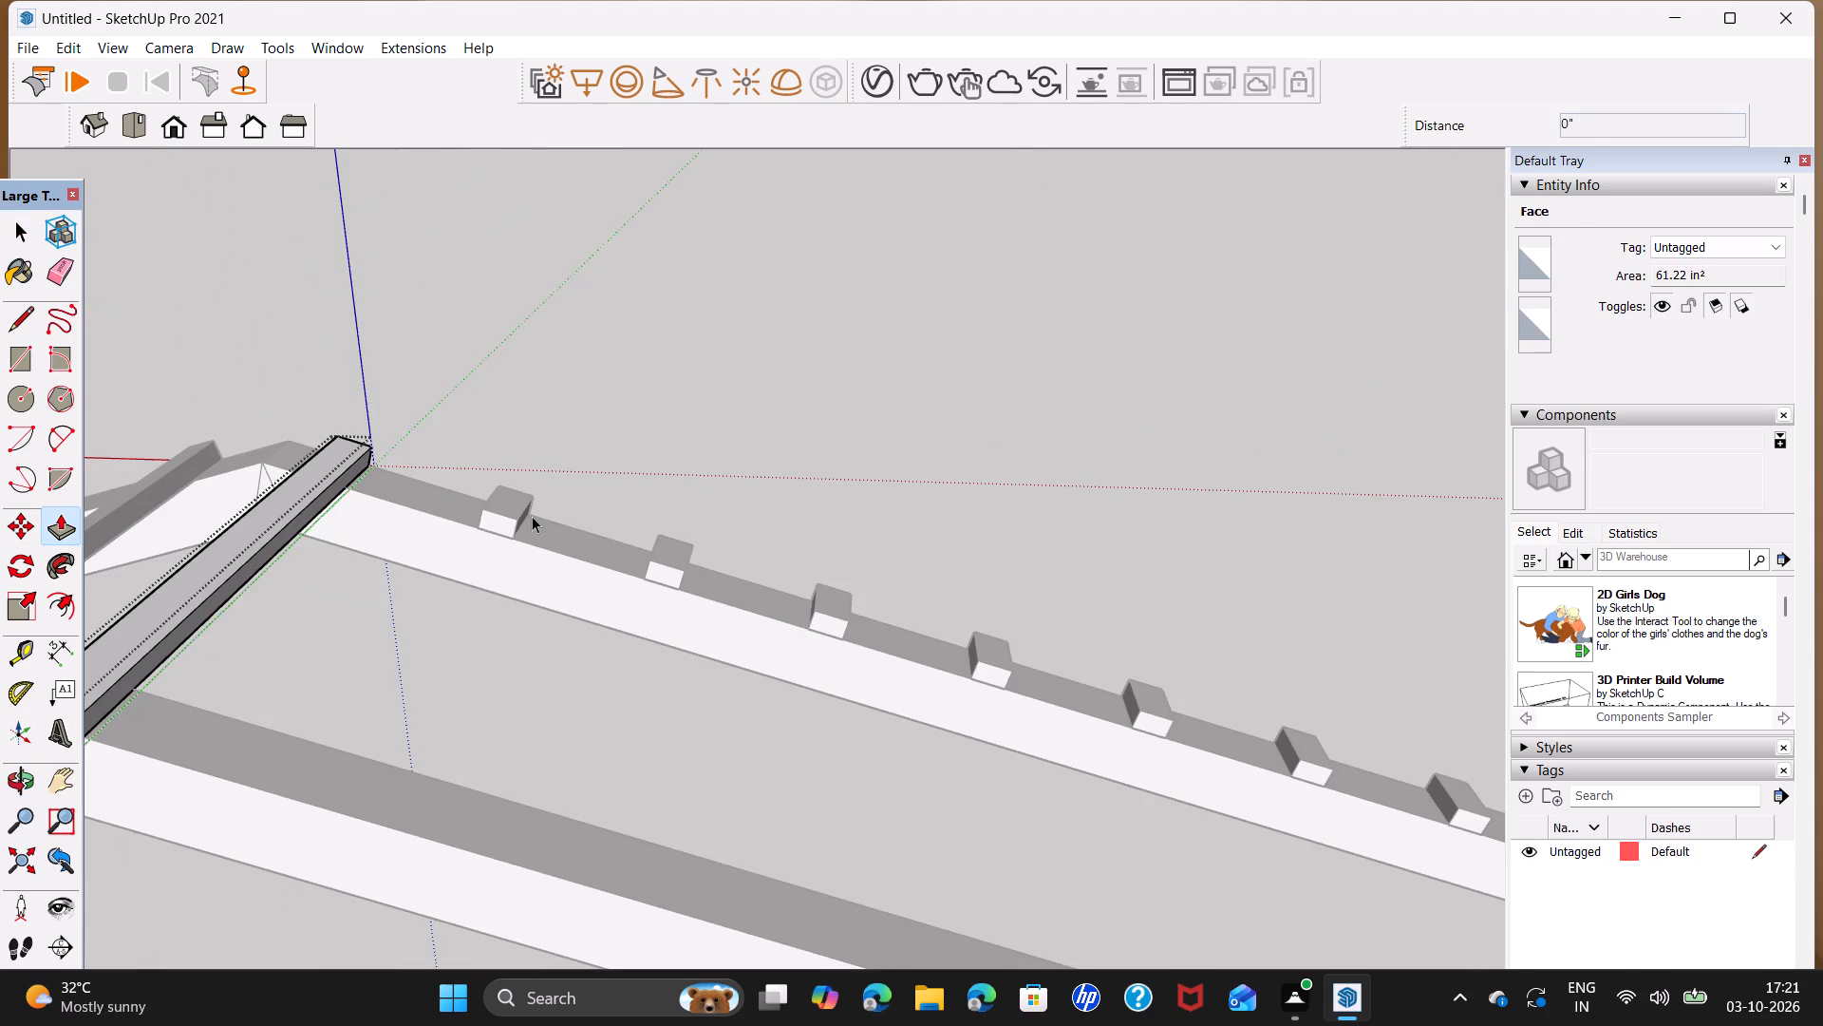
# Extrude the second block down from the ridge on the opposite slope by the same 99' with Push/Pull.
pyautogui.tripleClick(510, 525)
pyautogui.click(498, 526)
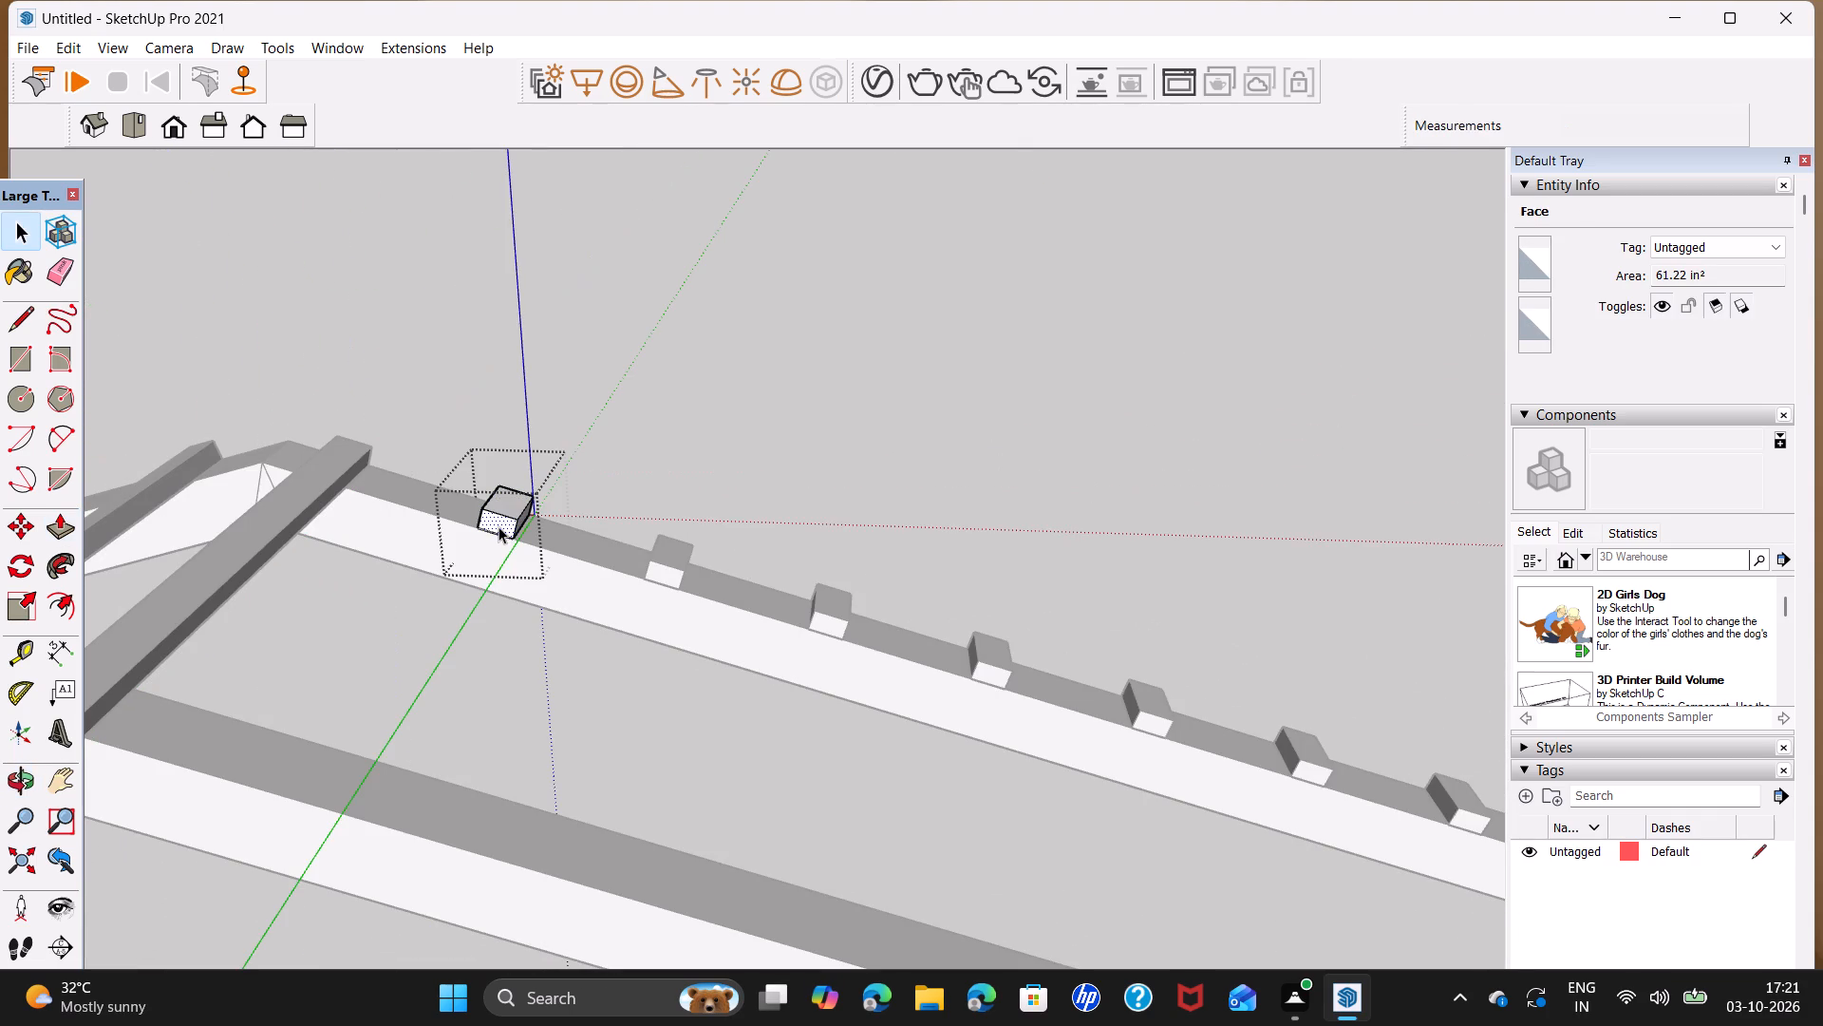
pyautogui.press('p')
pyautogui.doubleClick(498, 526)
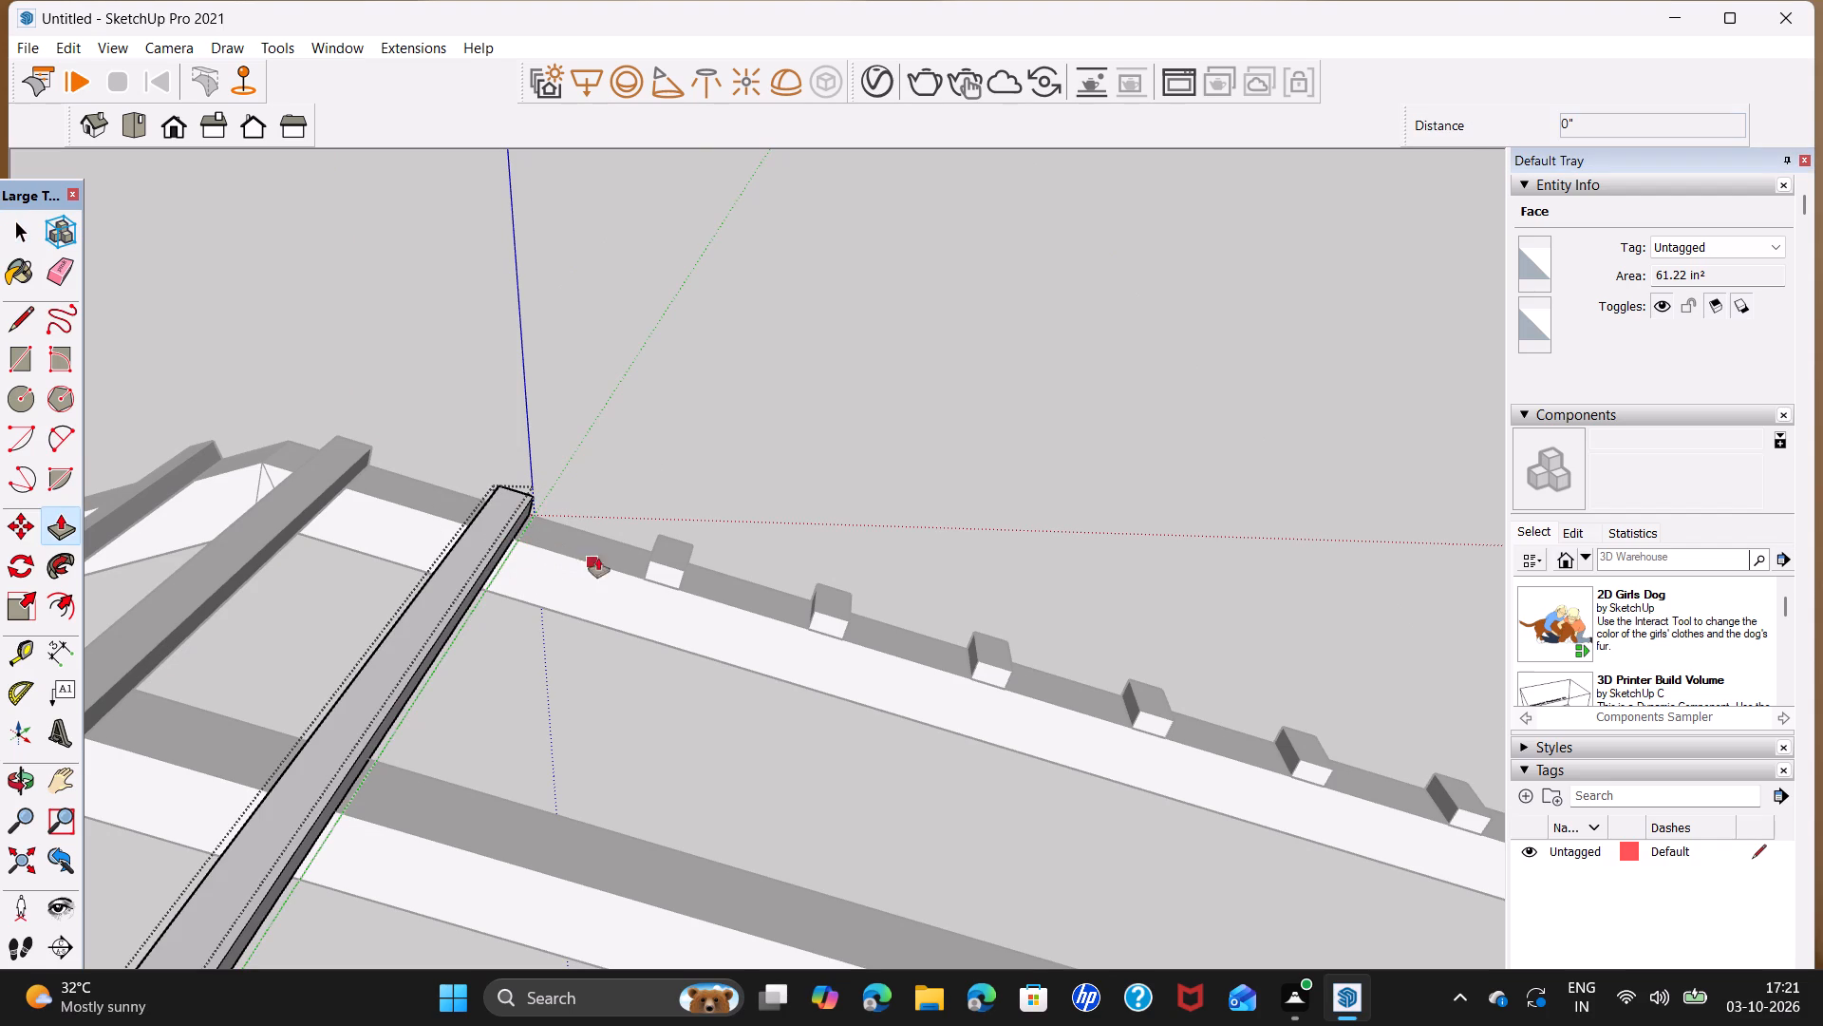
pyautogui.press('space')
# Push/Pull the end face of the third block down from the ridge by the same 99' to form a purlin.
pyautogui.tripleClick(662, 576)
pyautogui.click(662, 576)
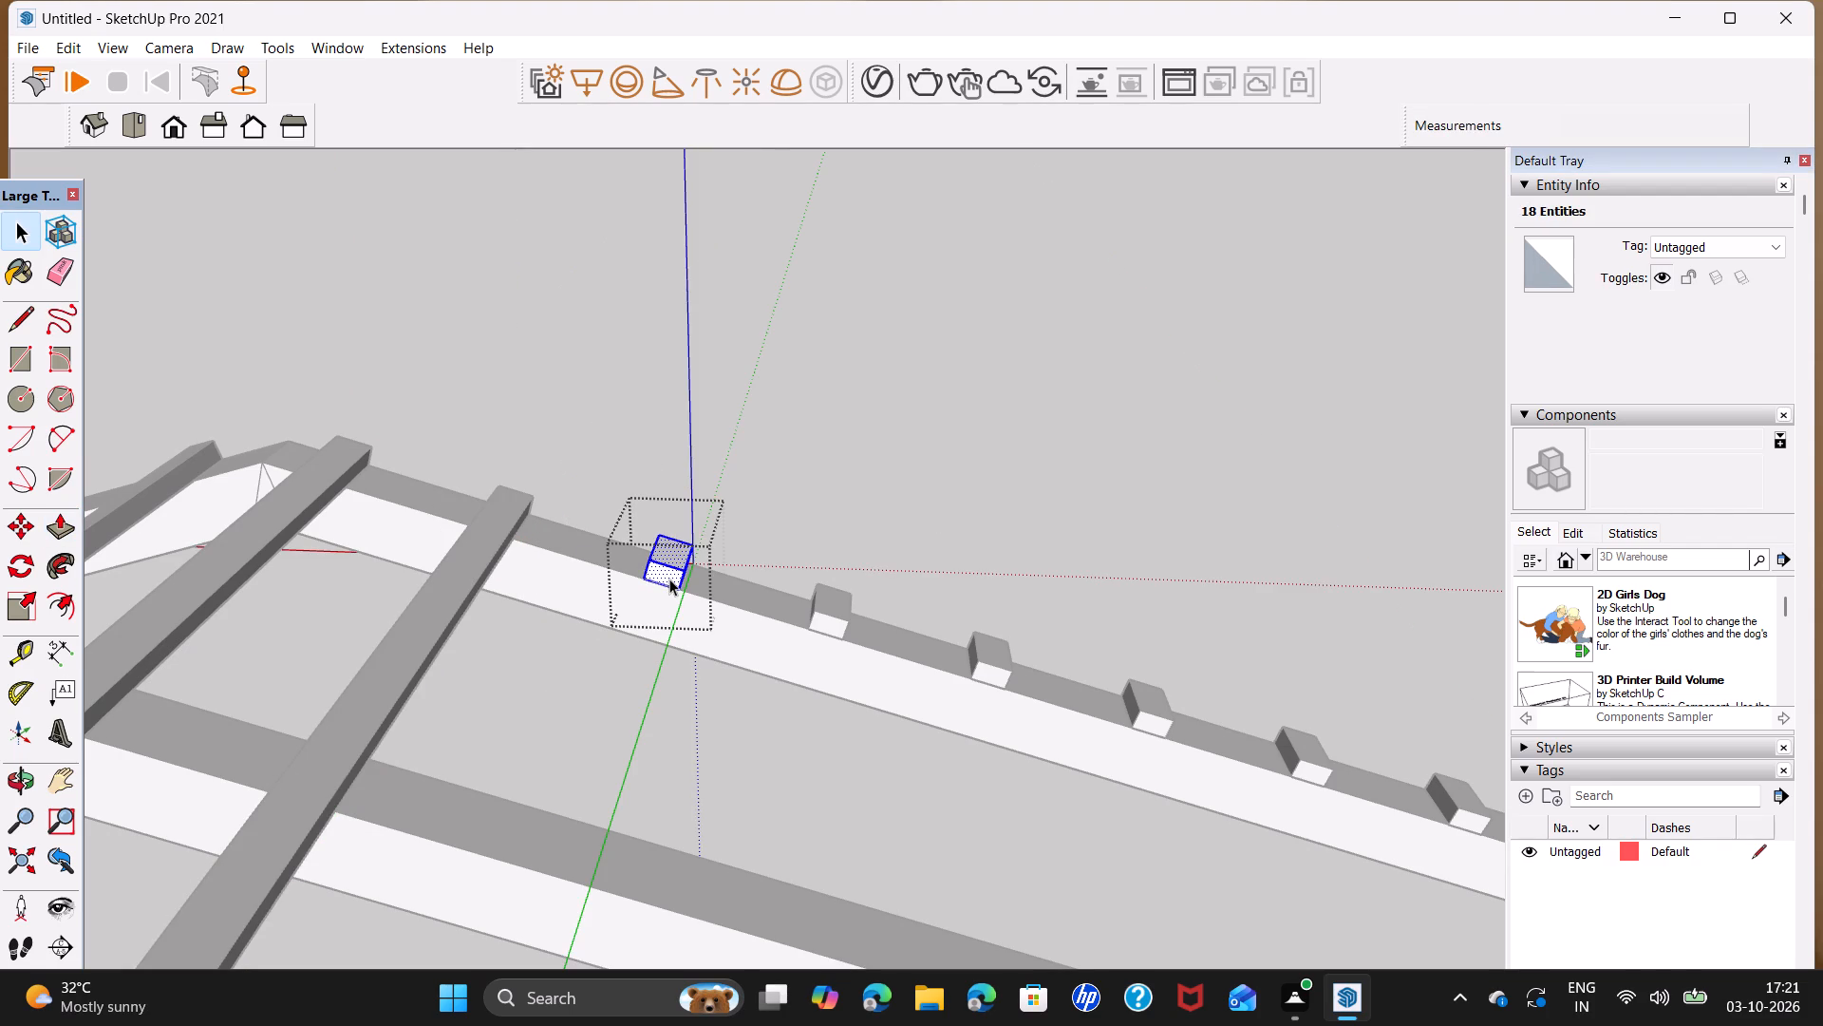
pyautogui.click(669, 579)
pyautogui.press('p')
pyautogui.doubleClick(669, 579)
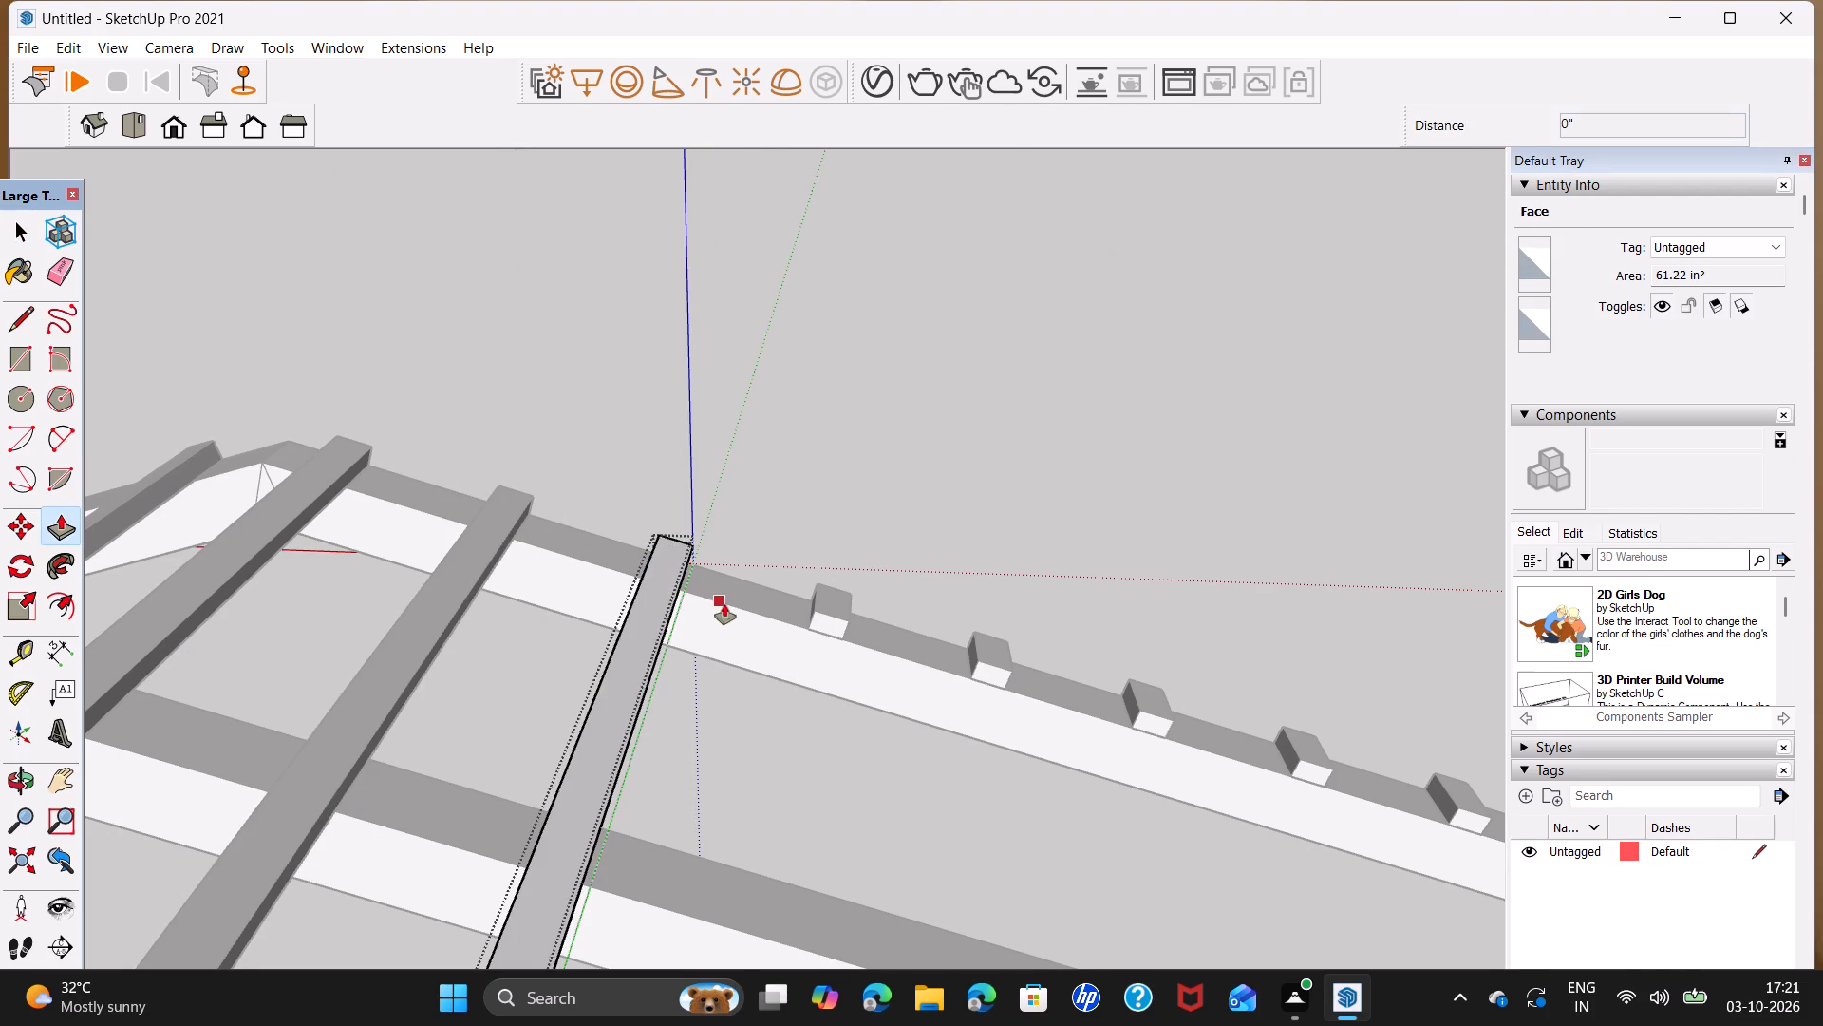
pyautogui.press('space')
# Push/Pull the end face of the fourth block down from the ridge on the opposite slope by the same 99'.
pyautogui.tripleClick(821, 621)
pyautogui.doubleClick(824, 621)
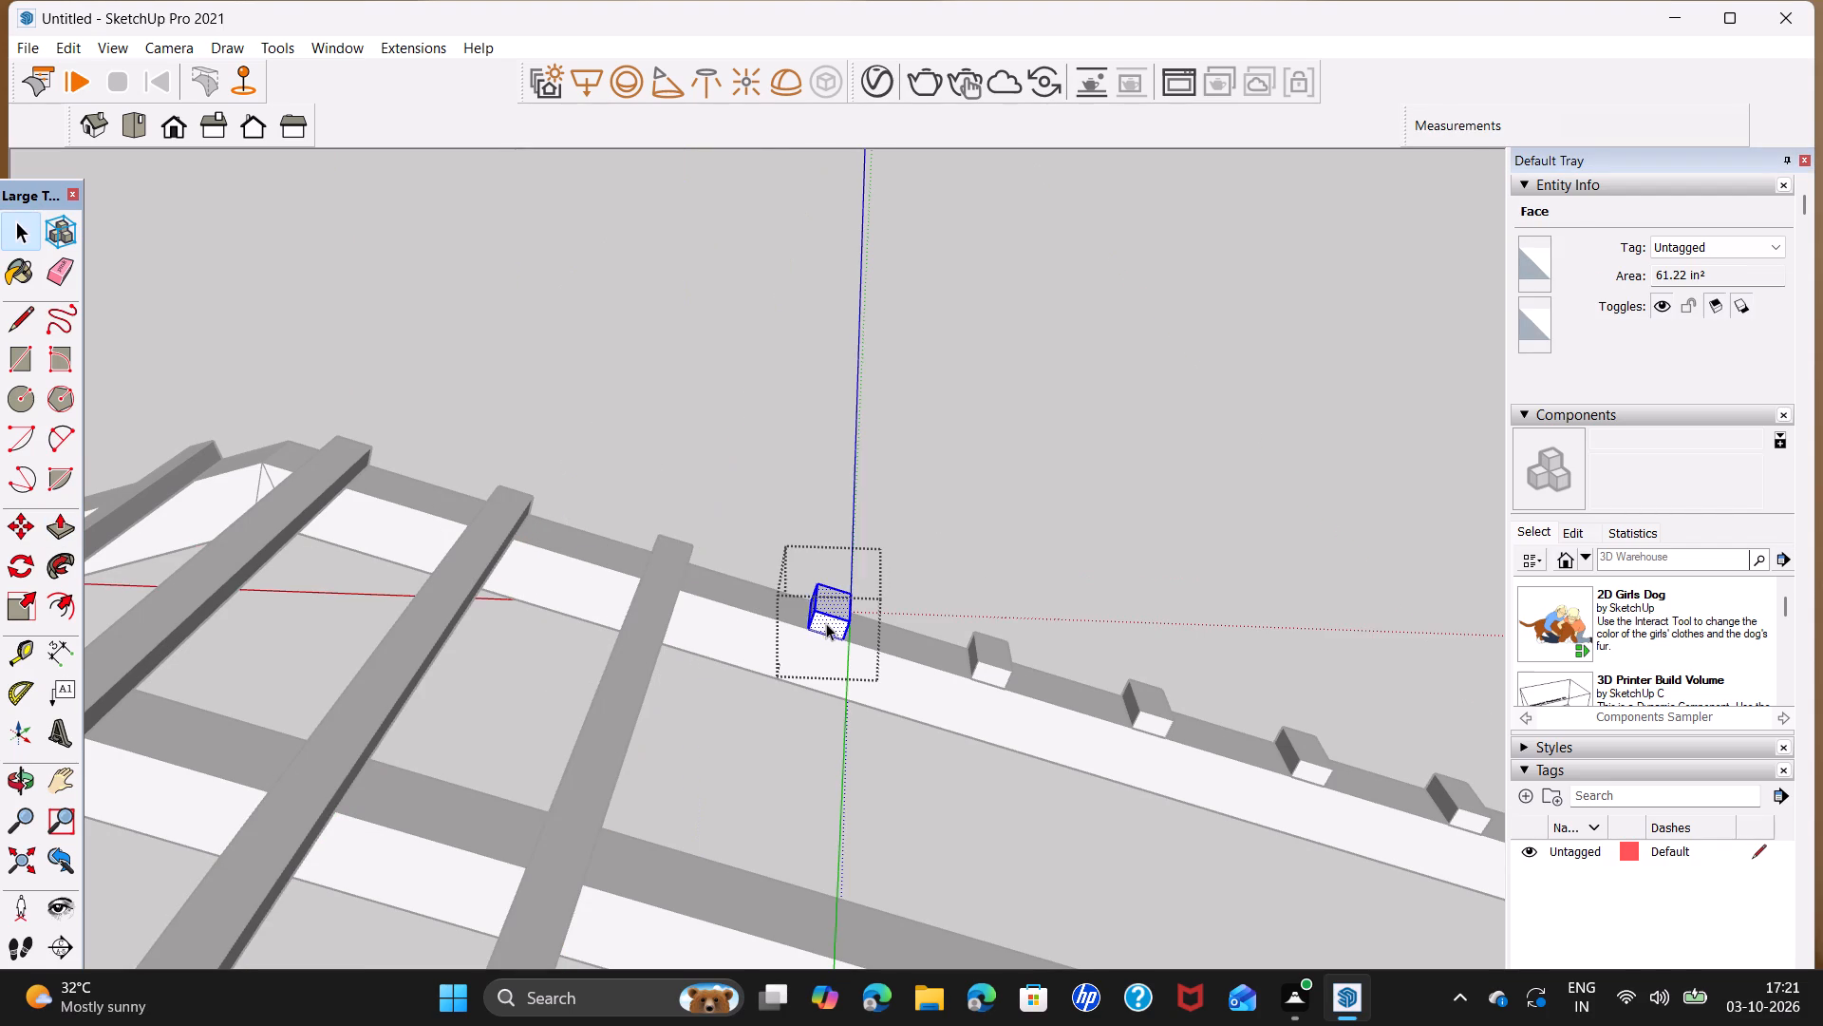
pyautogui.click(831, 628)
pyautogui.click(834, 634)
pyautogui.click(834, 634)
pyautogui.click(830, 629)
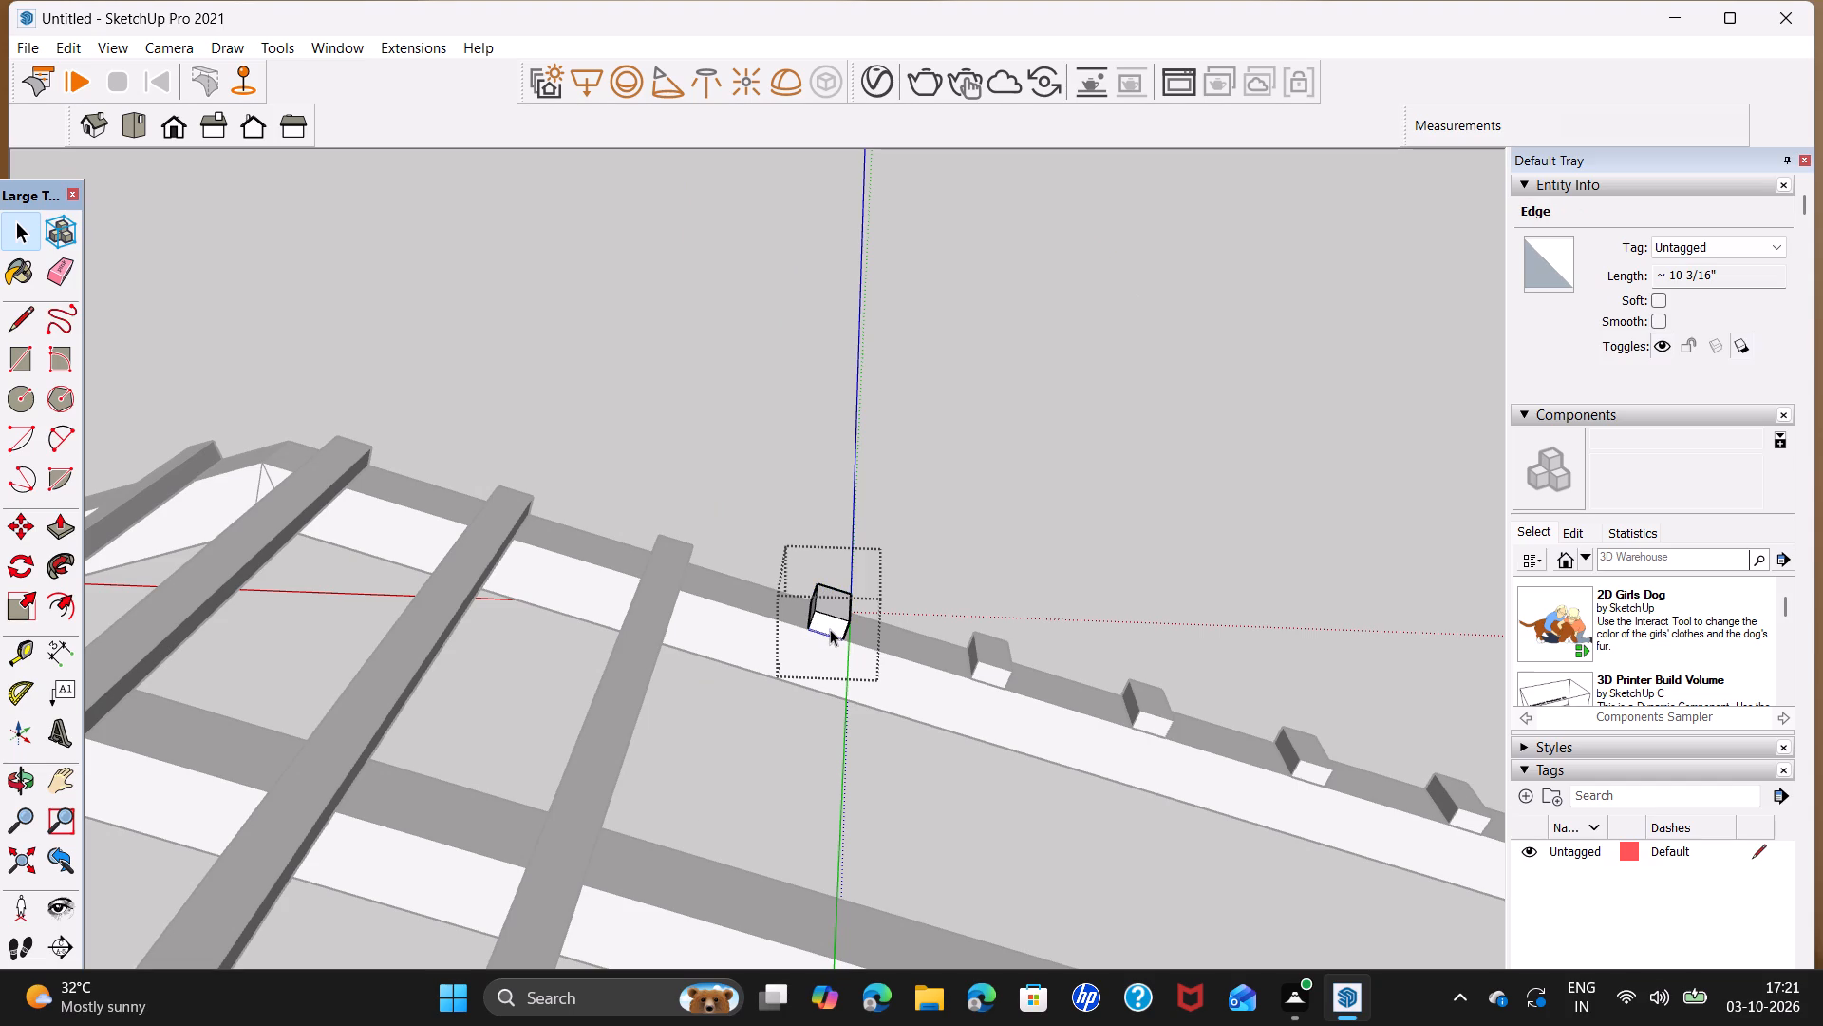
pyautogui.press('p')
pyautogui.doubleClick(830, 627)
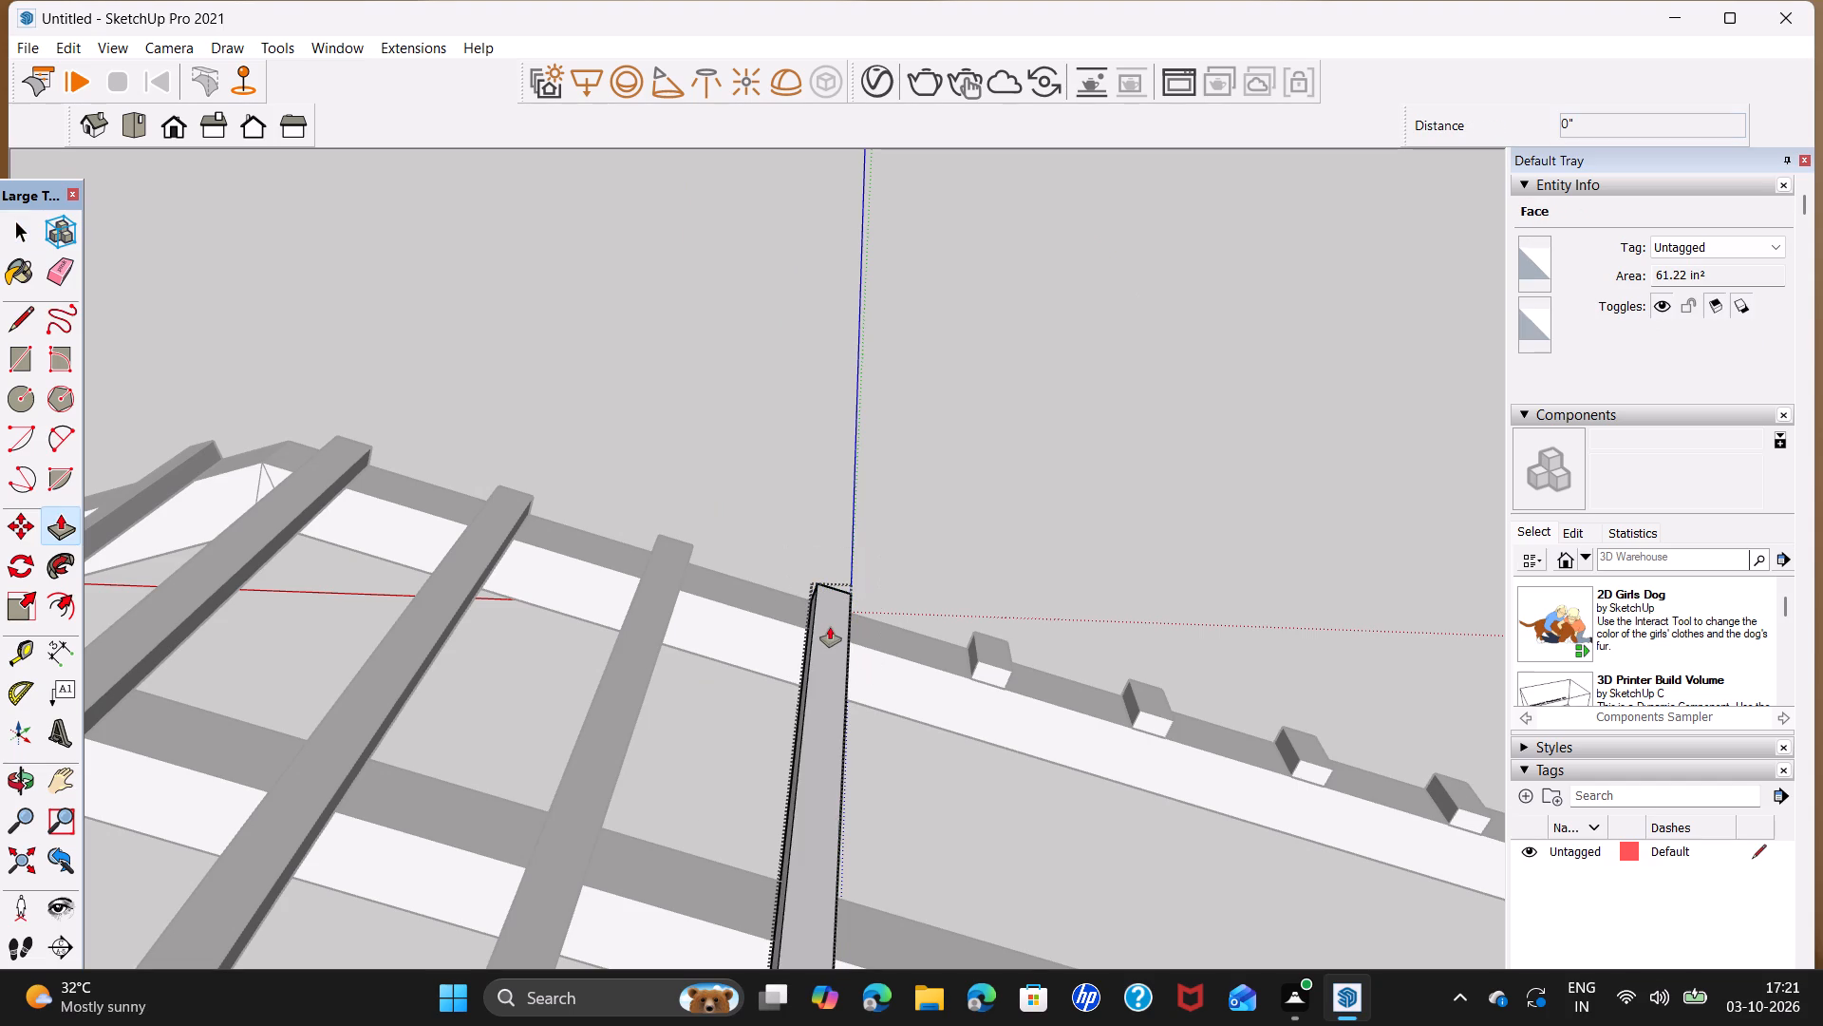
pyautogui.press('space')
# Extrude the end face of the fifth block down from the ridge by the same 99' into a full-length purlin.
pyautogui.tripleClick(989, 669)
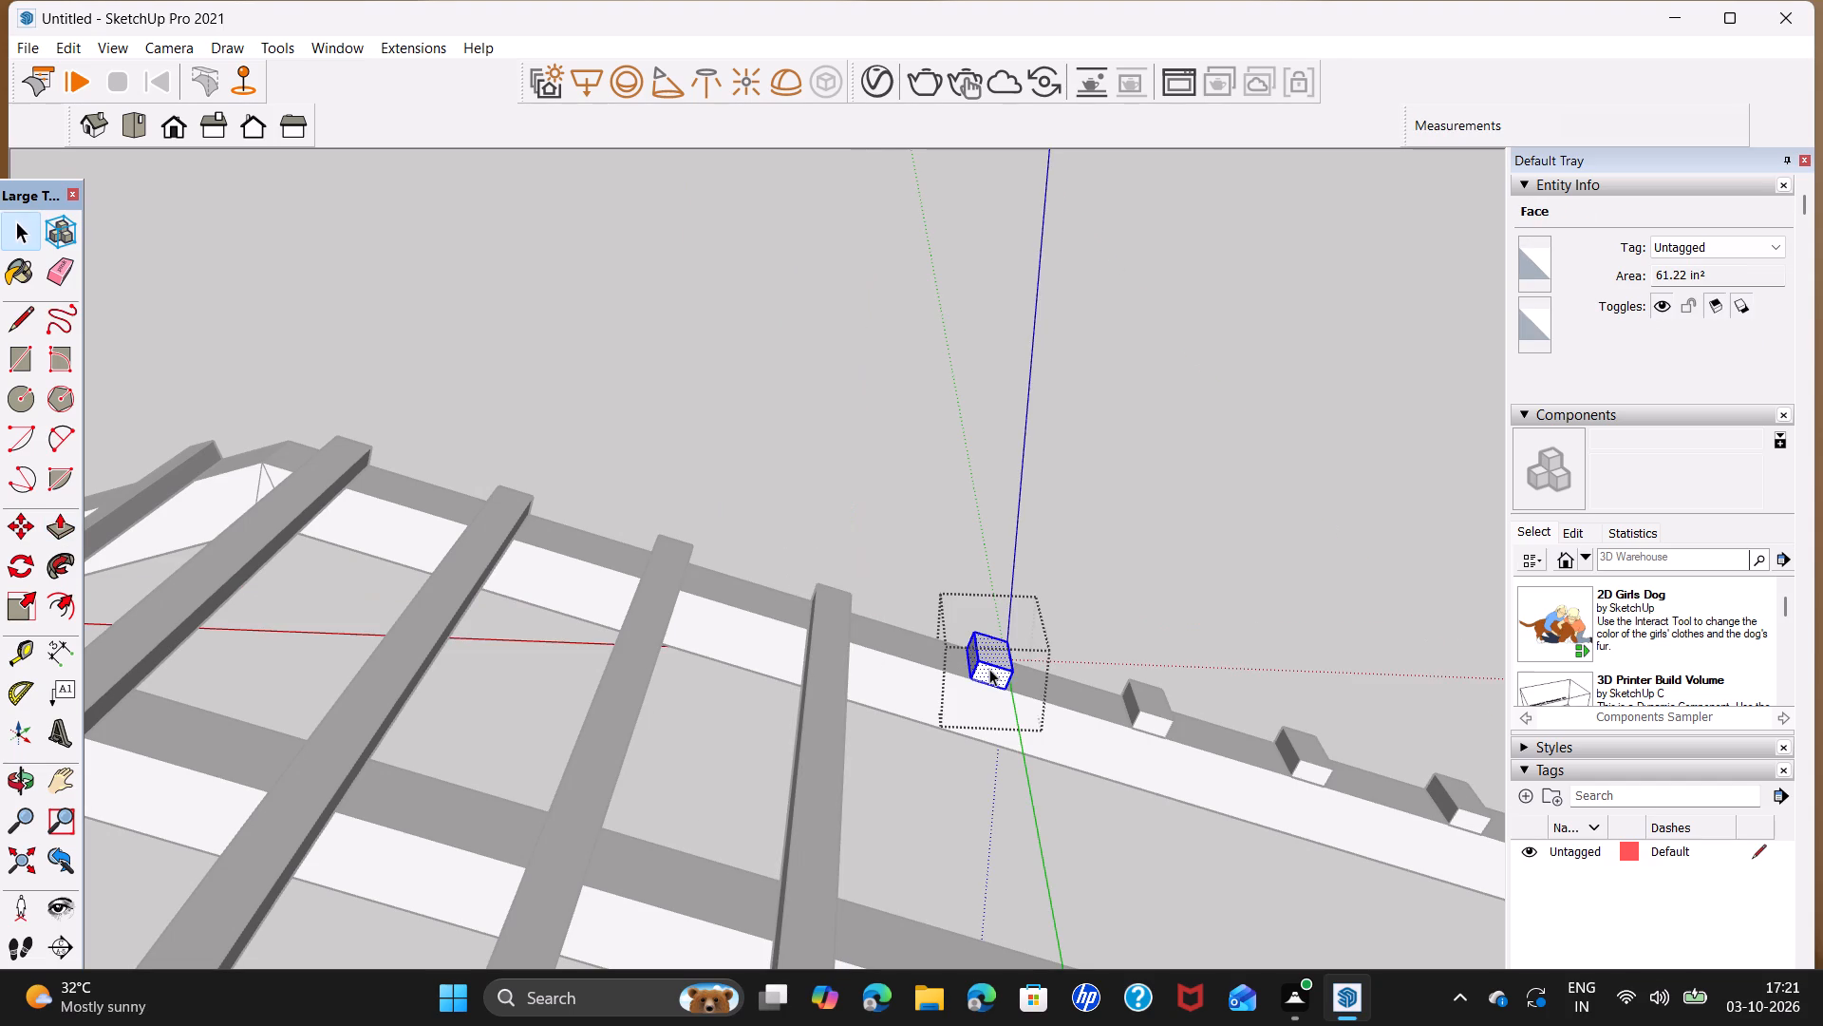
pyautogui.tripleClick(989, 669)
pyautogui.click(993, 677)
pyautogui.click(993, 677)
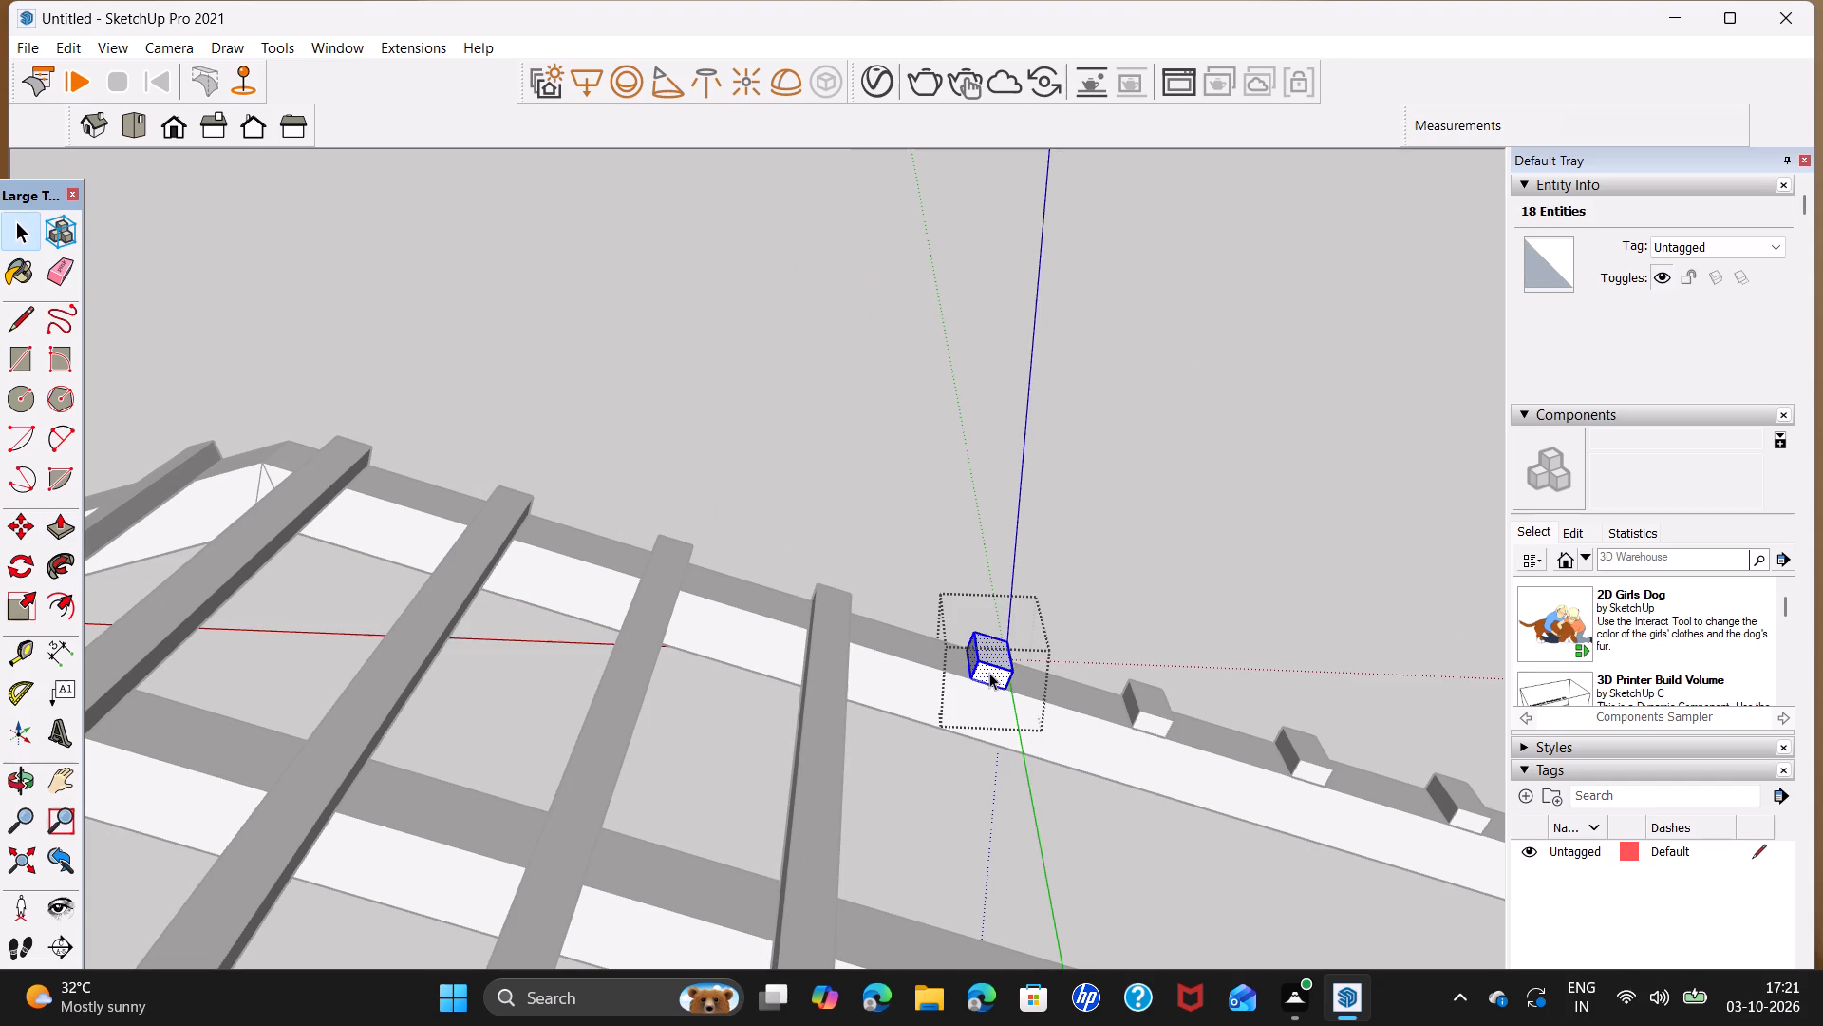
pyautogui.doubleClick(989, 673)
pyautogui.scroll(4, 989, 673)
pyautogui.click(989, 673)
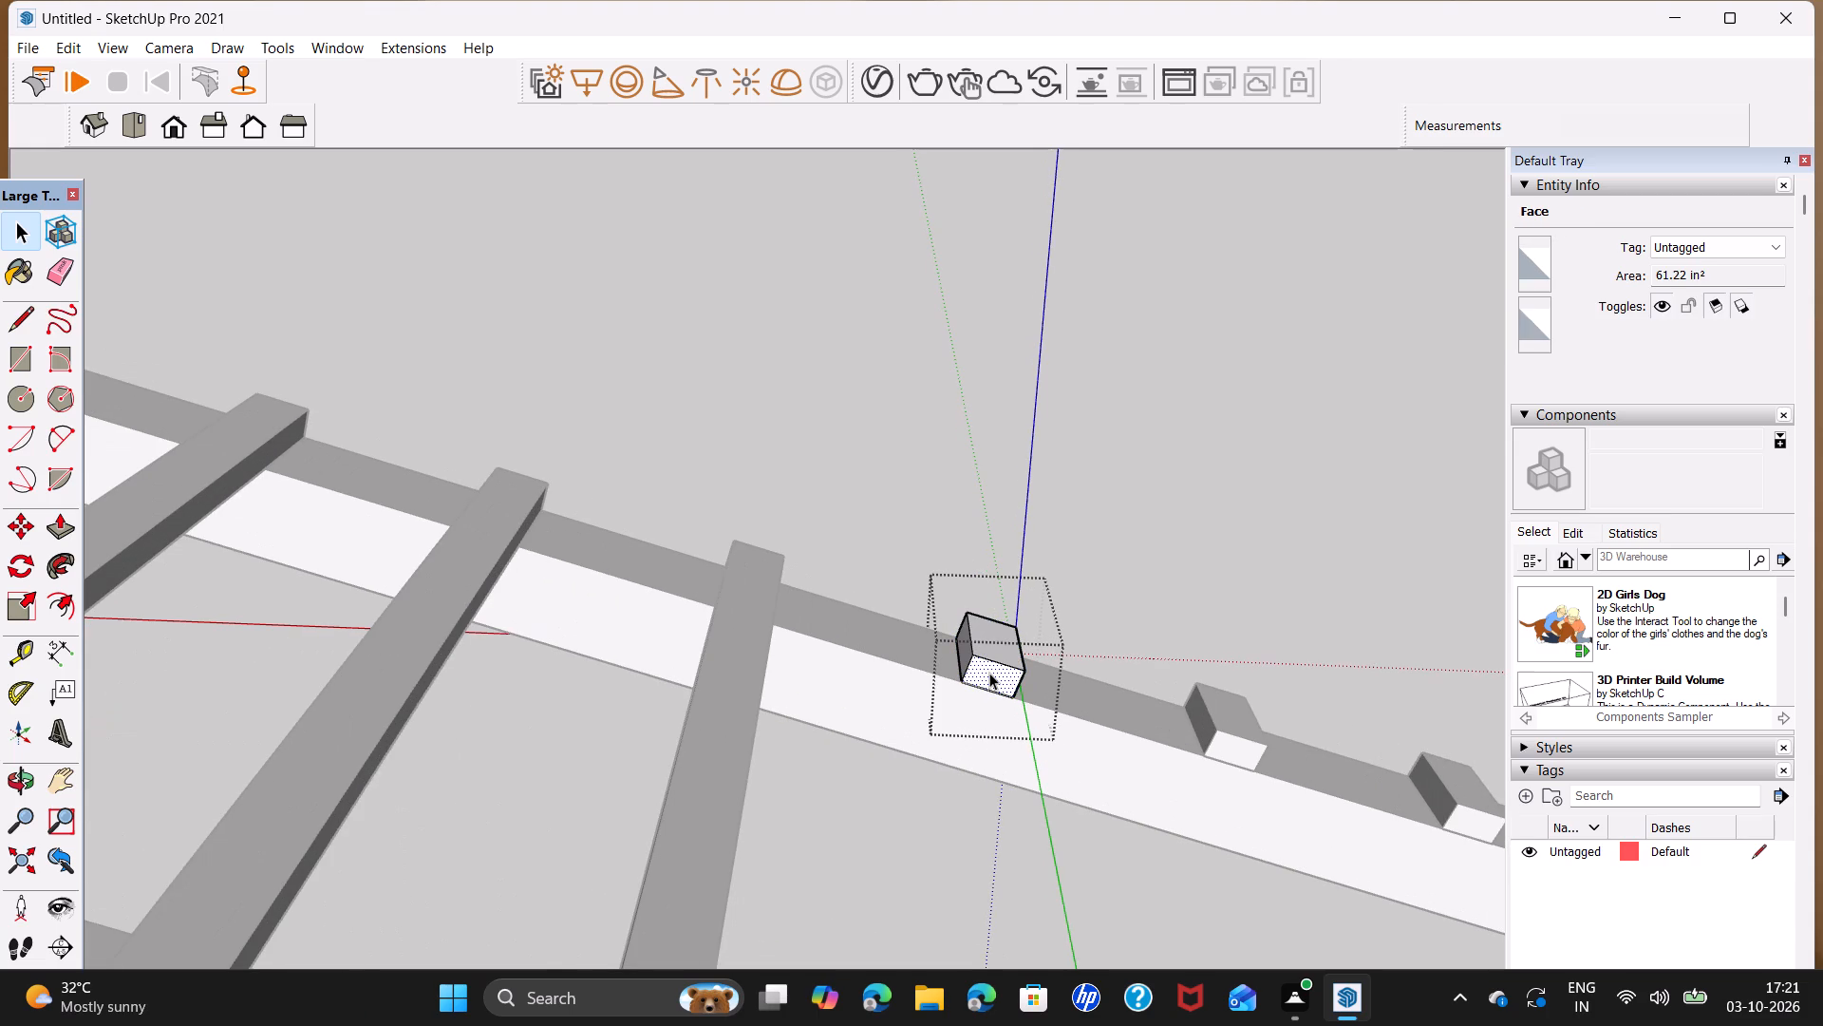
pyautogui.press('p')
pyautogui.doubleClick(989, 673)
pyautogui.press('space')
# Extrude the sixth block down from the ridge on this slope by the same 99' across the frames.
pyautogui.scroll(-3, 991, 673)
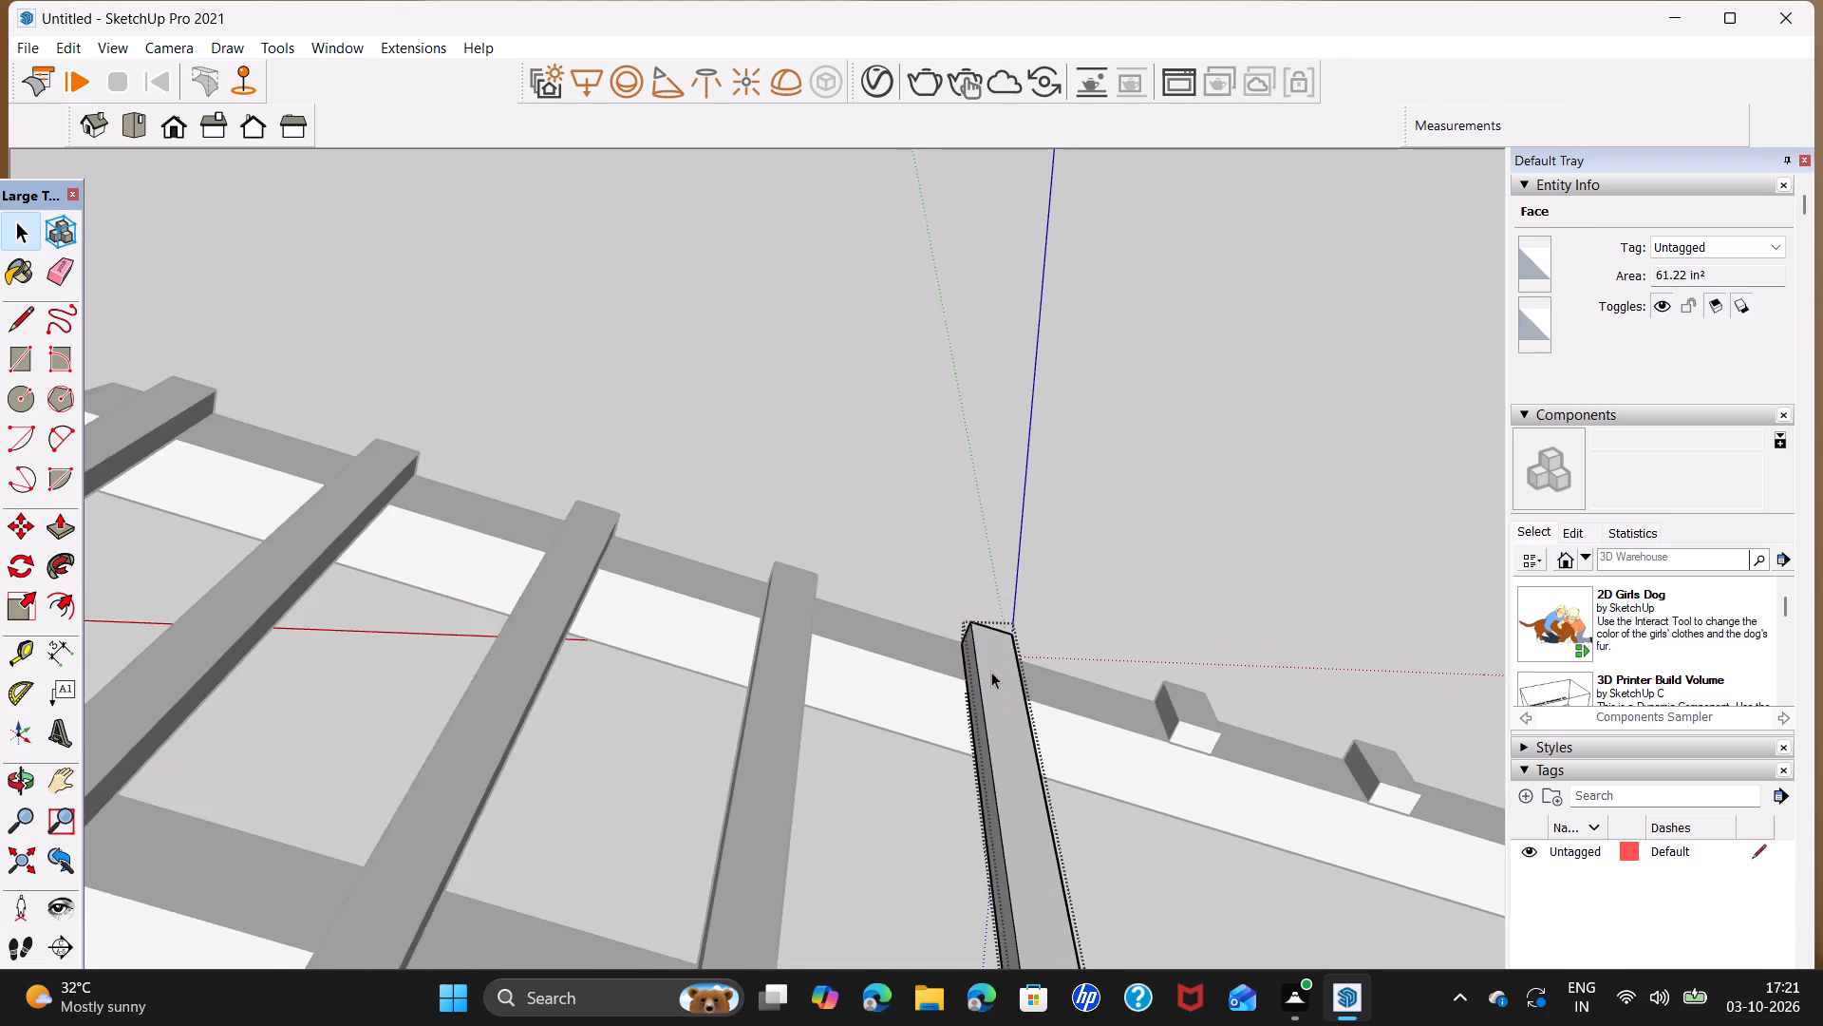
pyautogui.keyDown('shift'); pyautogui.moveTo(991, 671); pyautogui.dragTo(424, 510, button='middle'); pyautogui.keyUp('shift')
pyautogui.tripleClick(620, 579)
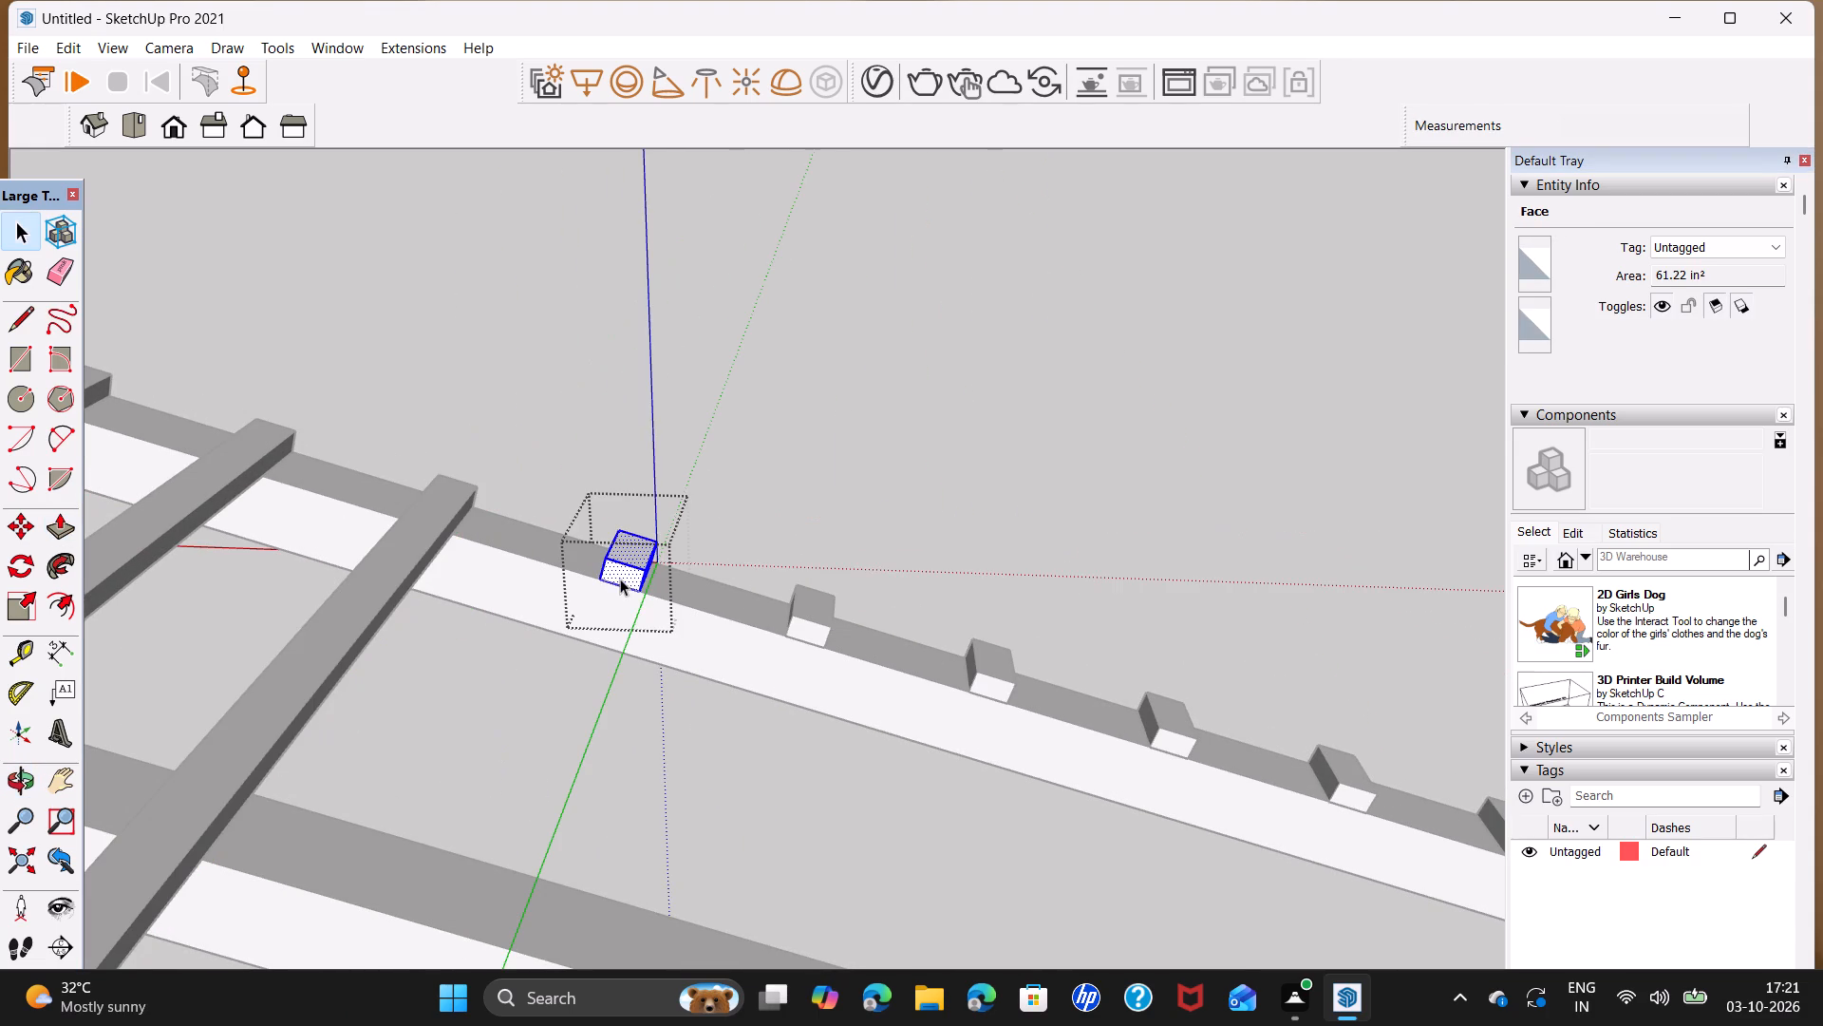
pyautogui.click(623, 576)
pyautogui.click(624, 581)
pyautogui.press('p')
pyautogui.doubleClick(625, 581)
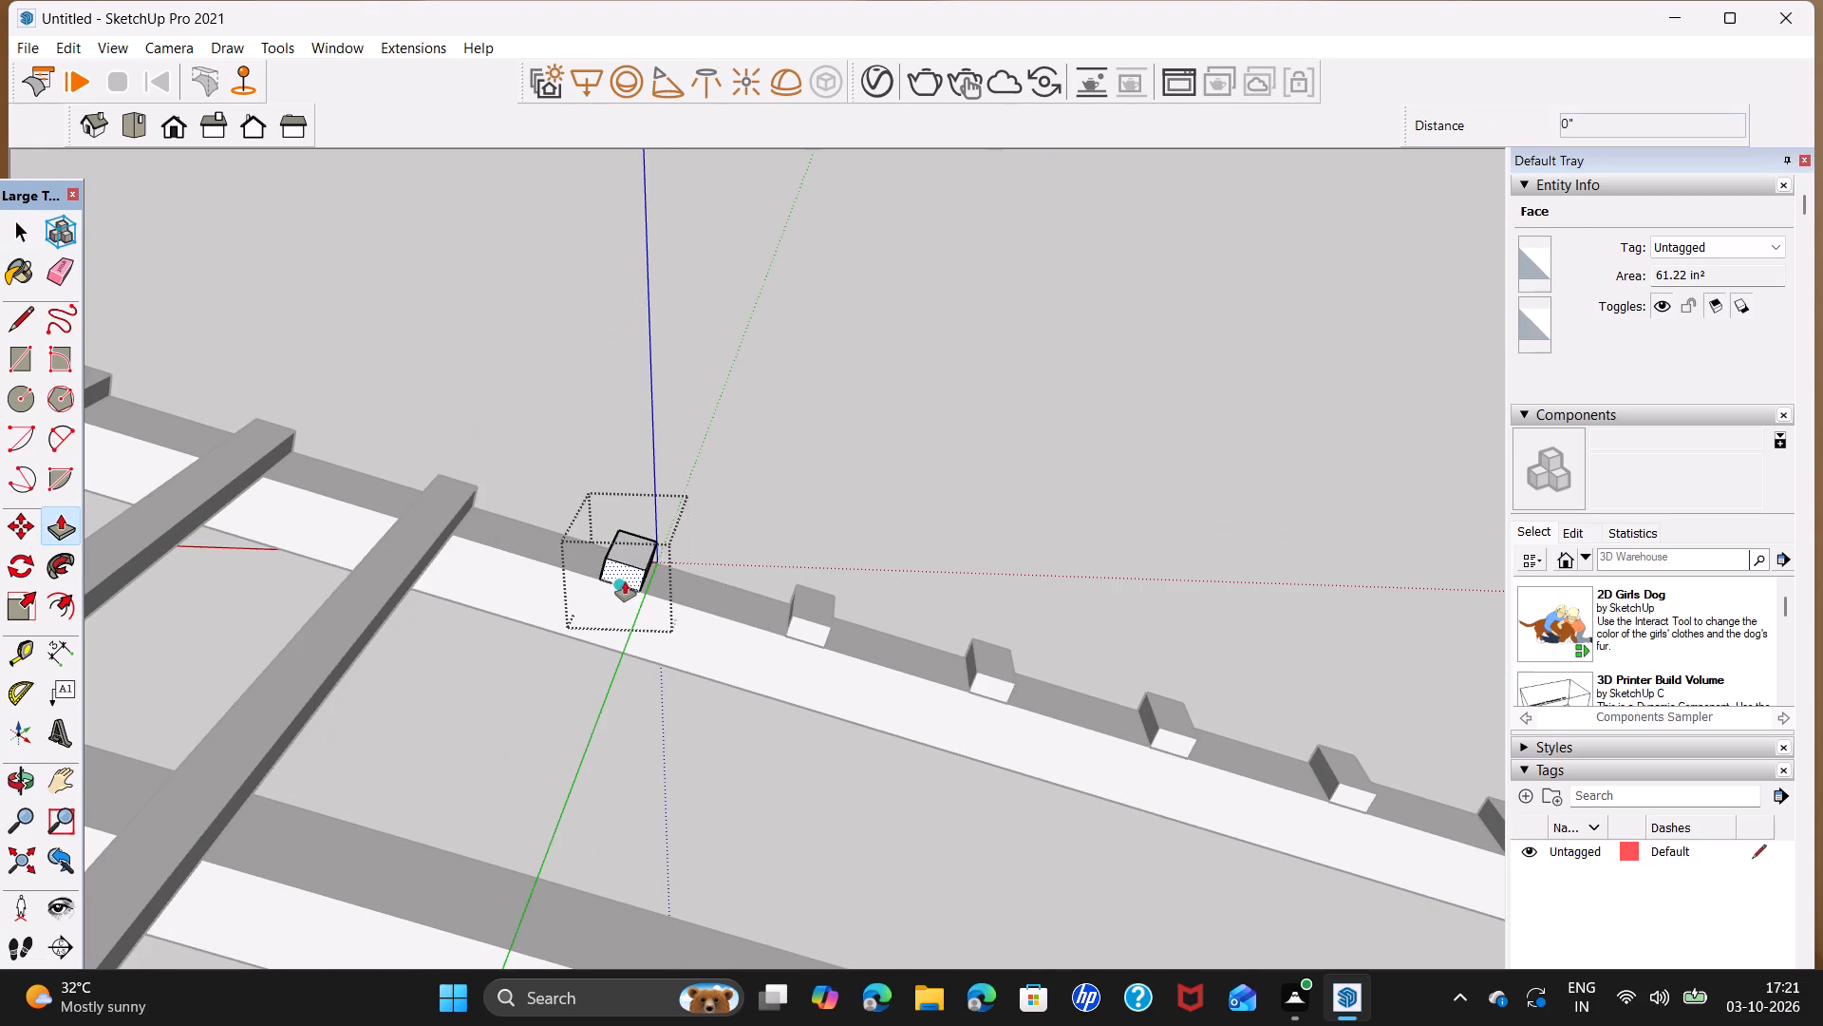
pyautogui.press('space')
# Push/Pull the end face of the seventh block down from the ridge by the same 99' to form a purlin.
pyautogui.tripleClick(816, 638)
pyautogui.click(812, 632)
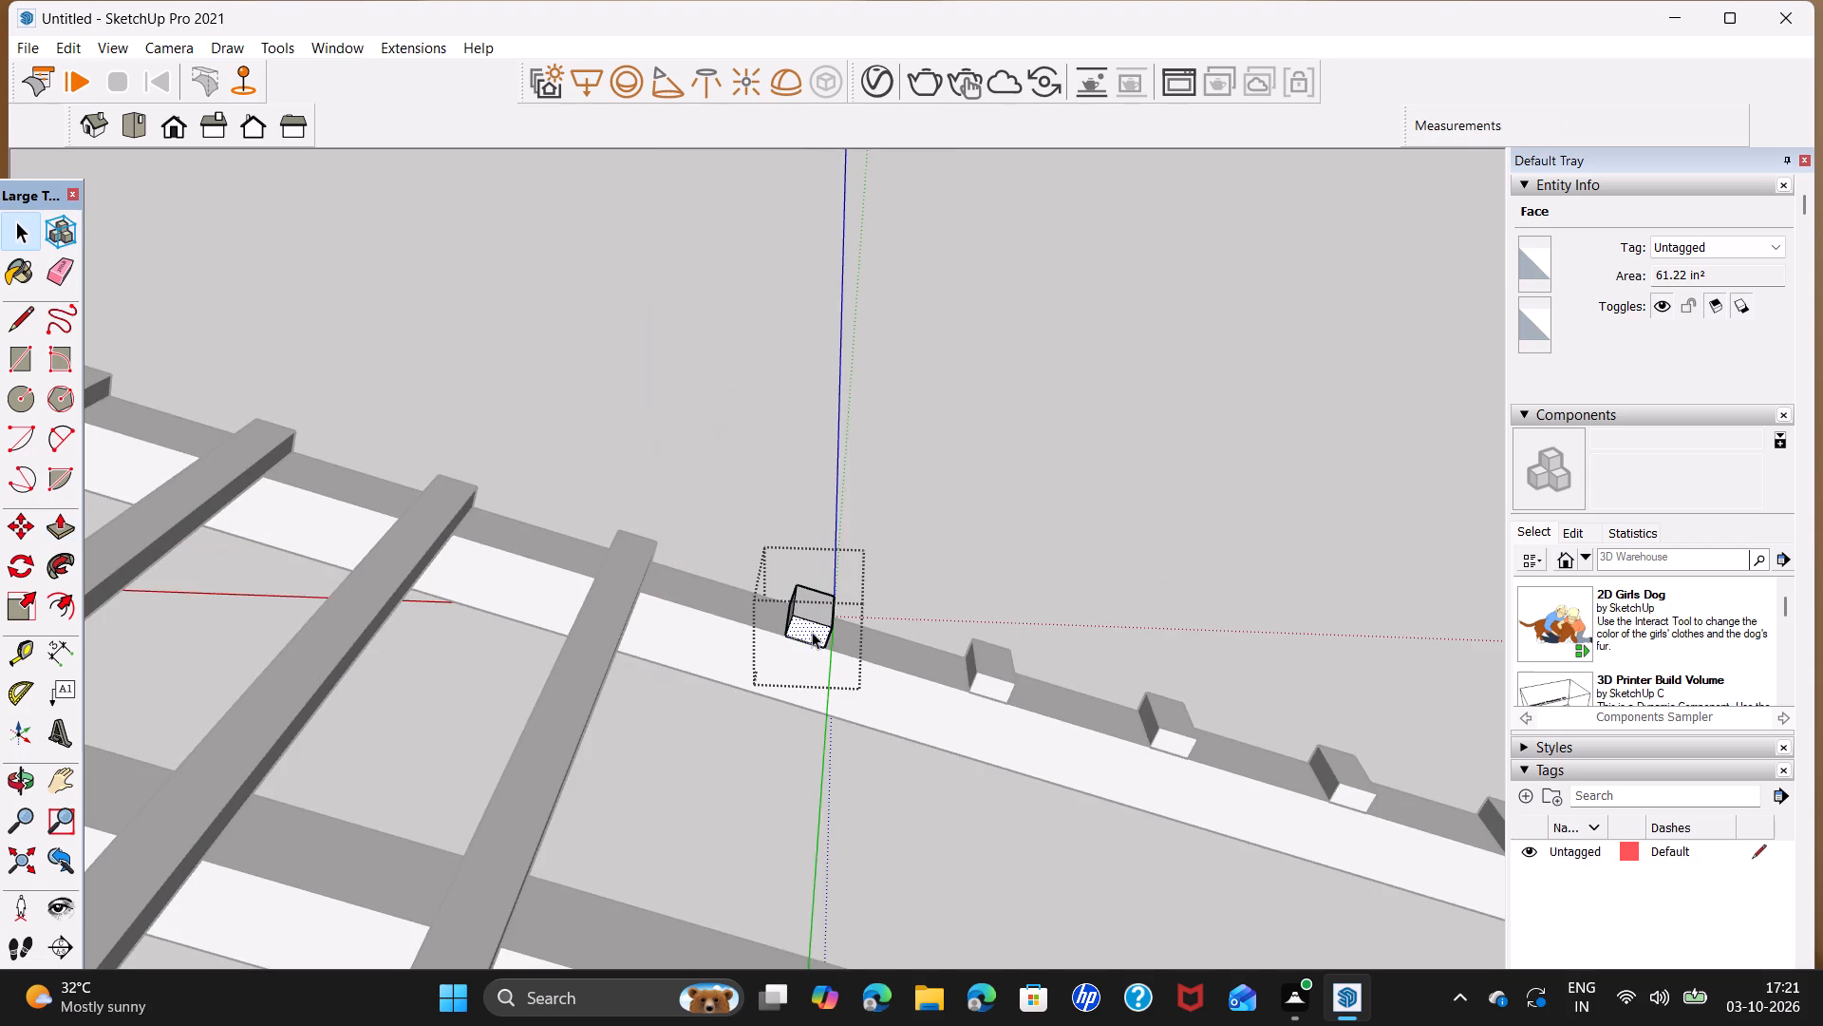
pyautogui.click(812, 635)
pyautogui.press('p')
pyautogui.doubleClick(812, 636)
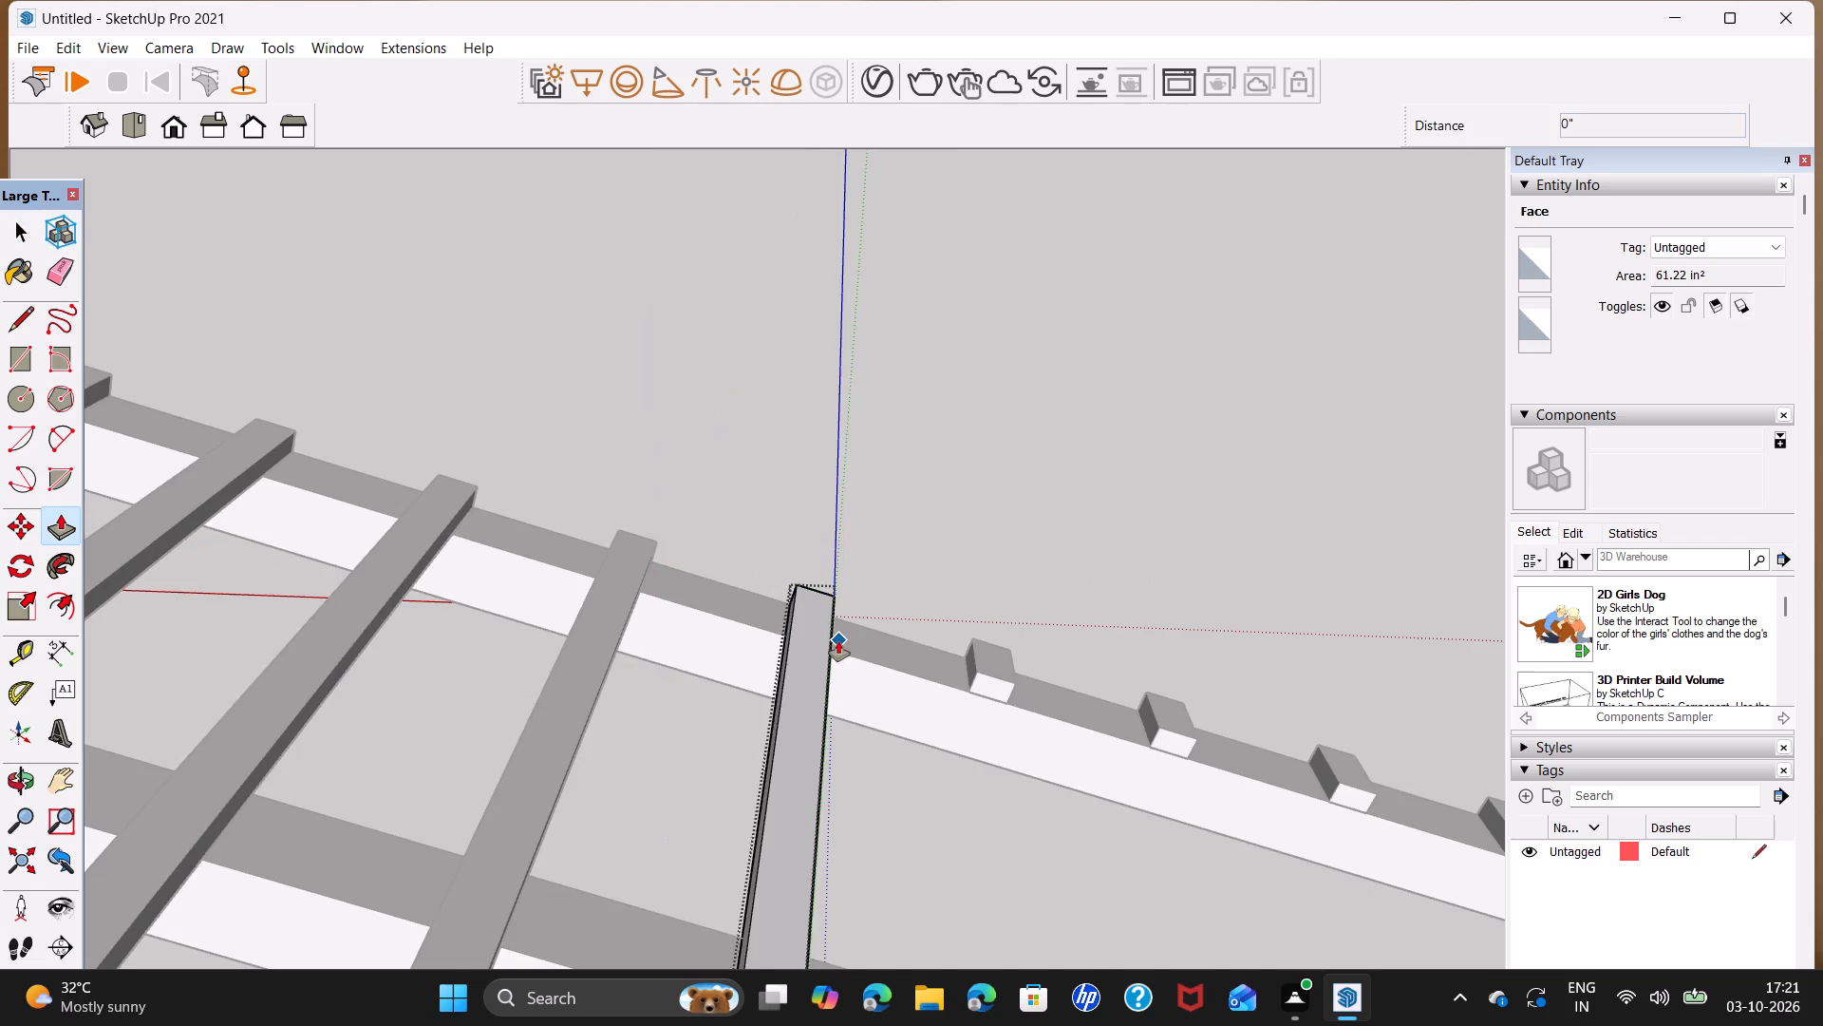
pyautogui.scroll(-2, 838, 641)
pyautogui.press('space')
pyautogui.press('space')
# Extrude the eighth block down from the ridge by the same 99' with Push/Pull, running it across all frames.
pyautogui.moveTo(841, 651); pyautogui.dragTo(395, 537, button='middle')
pyautogui.scroll(-3, 737, 633)
pyautogui.press('space')
pyautogui.middleClick(797, 706)
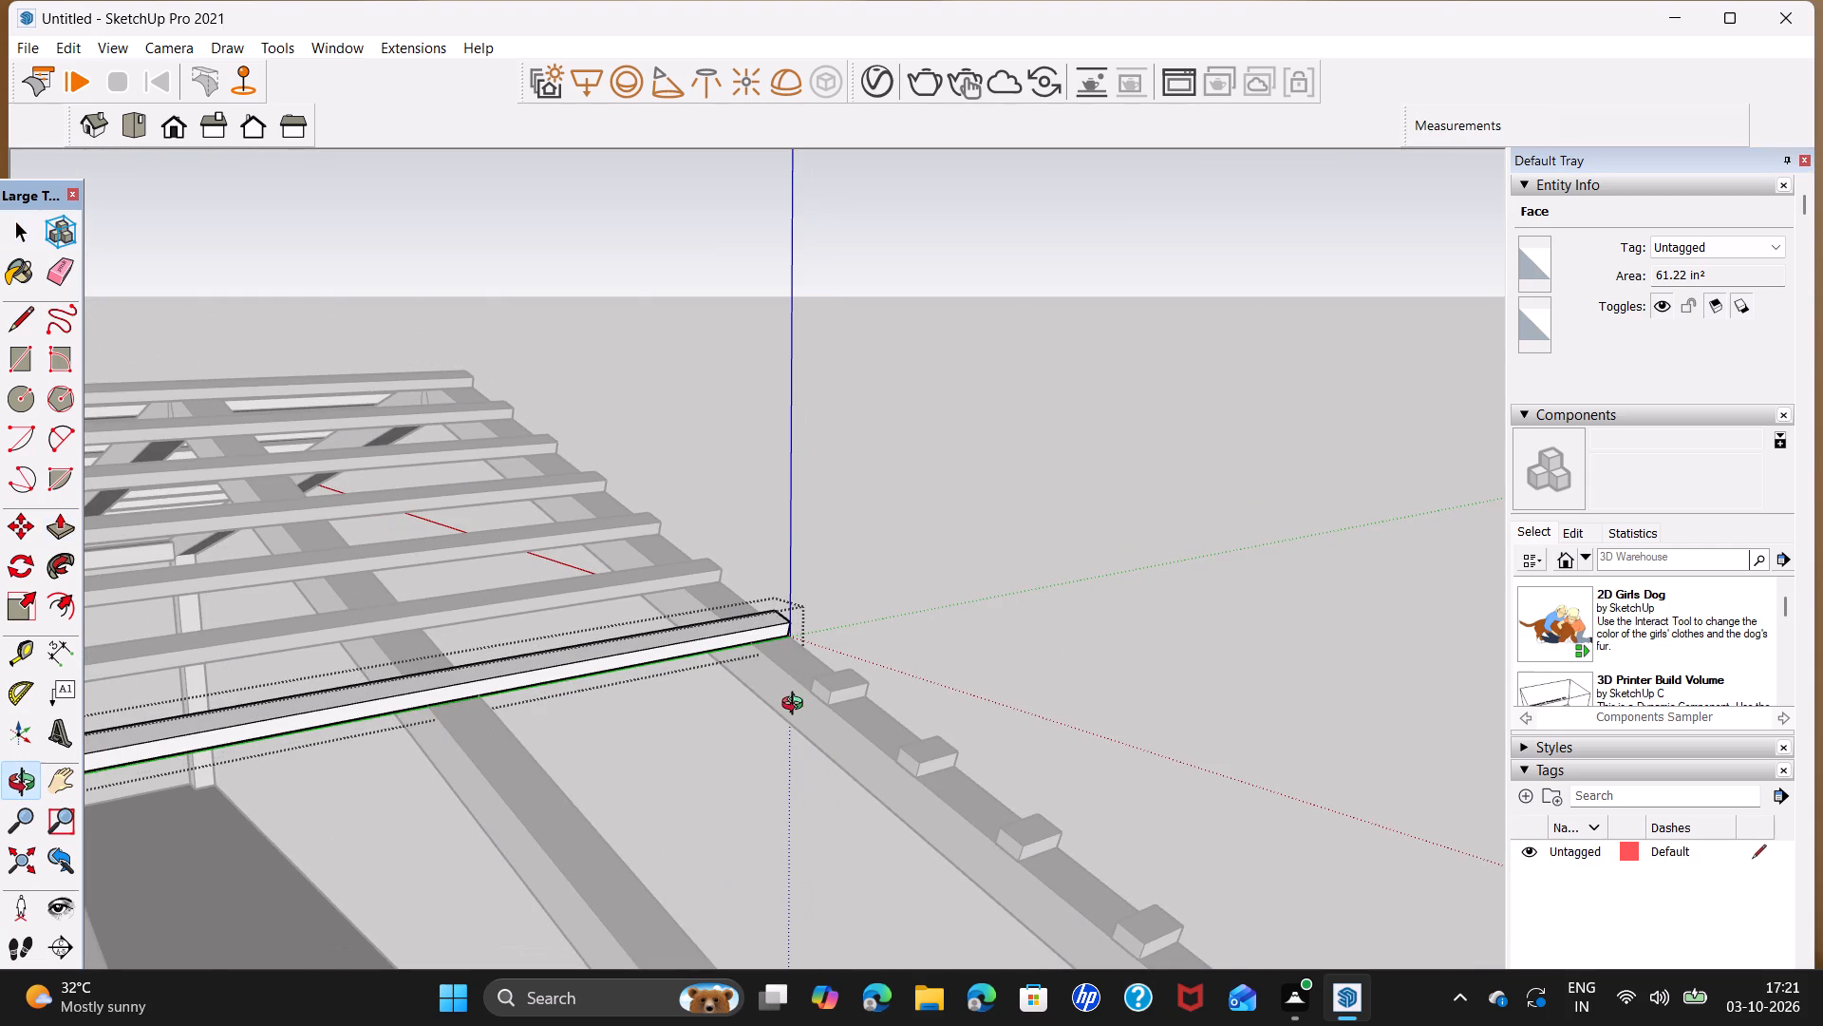
pyautogui.moveTo(811, 715); pyautogui.dragTo(685, 578, button='middle')
pyautogui.scroll(5, 685, 557)
pyautogui.tripleClick(708, 547)
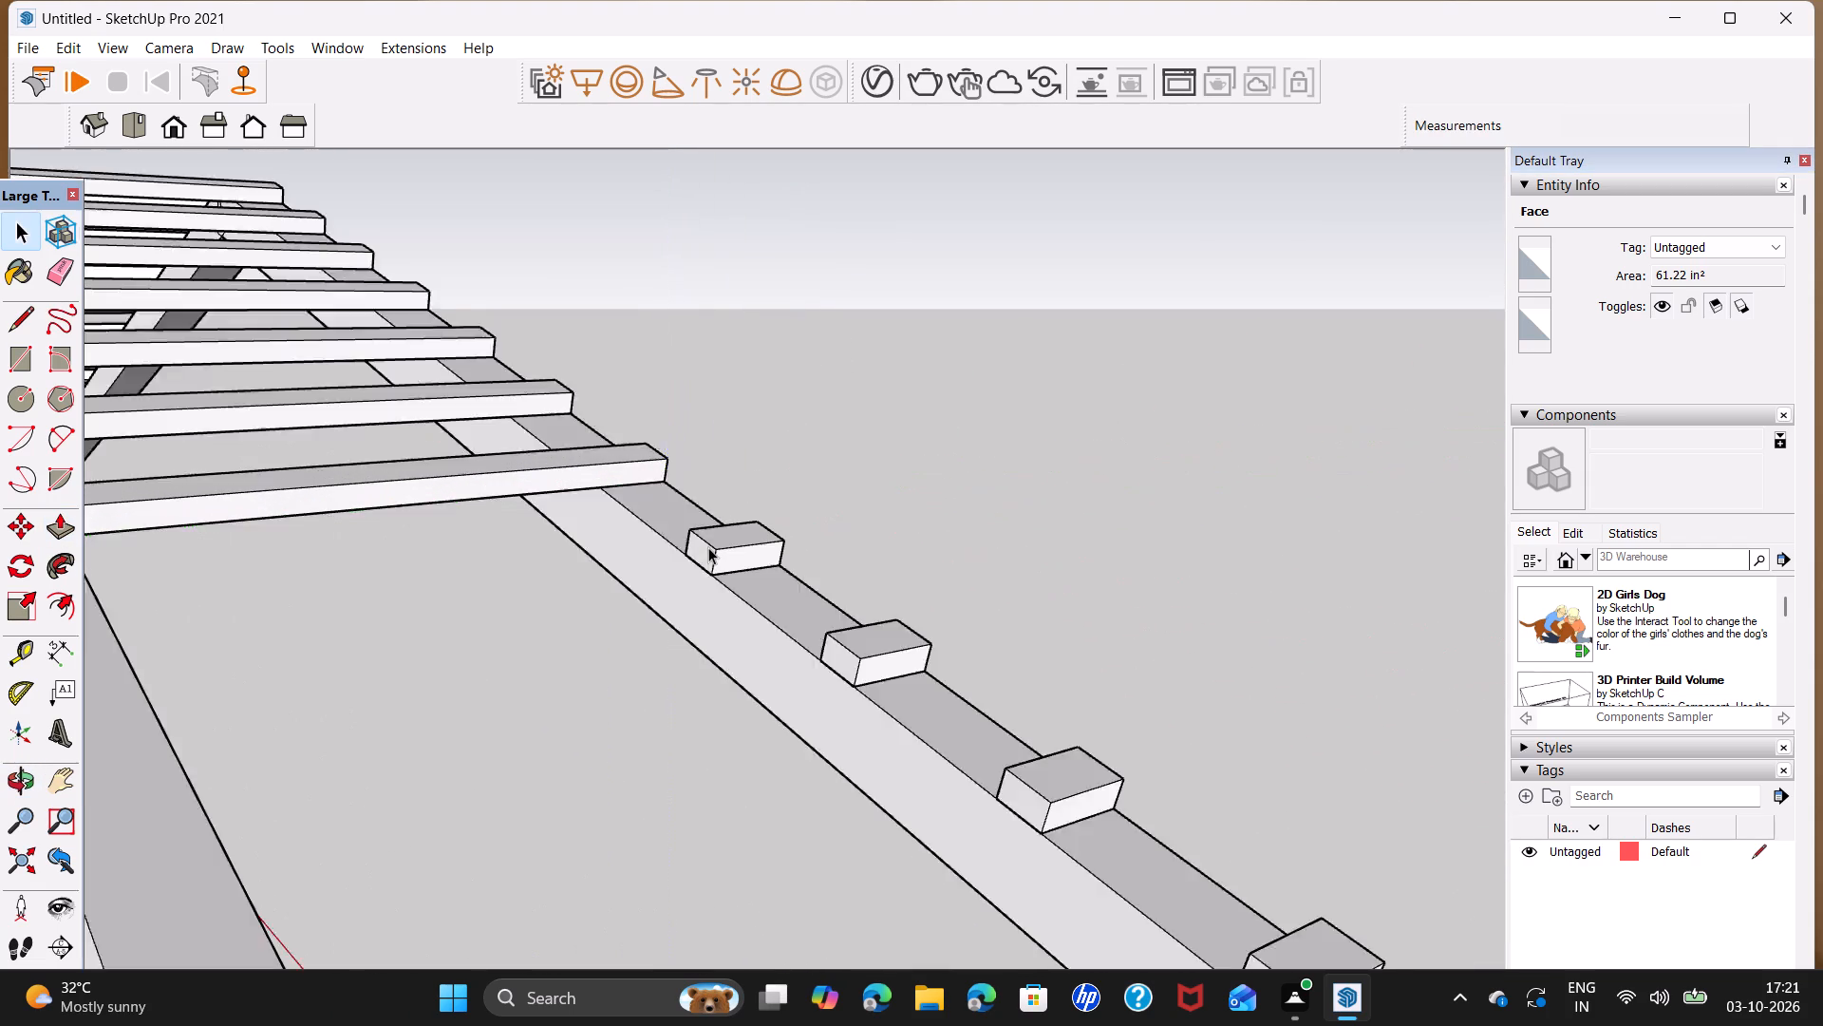
pyautogui.click(705, 553)
pyautogui.press('p')
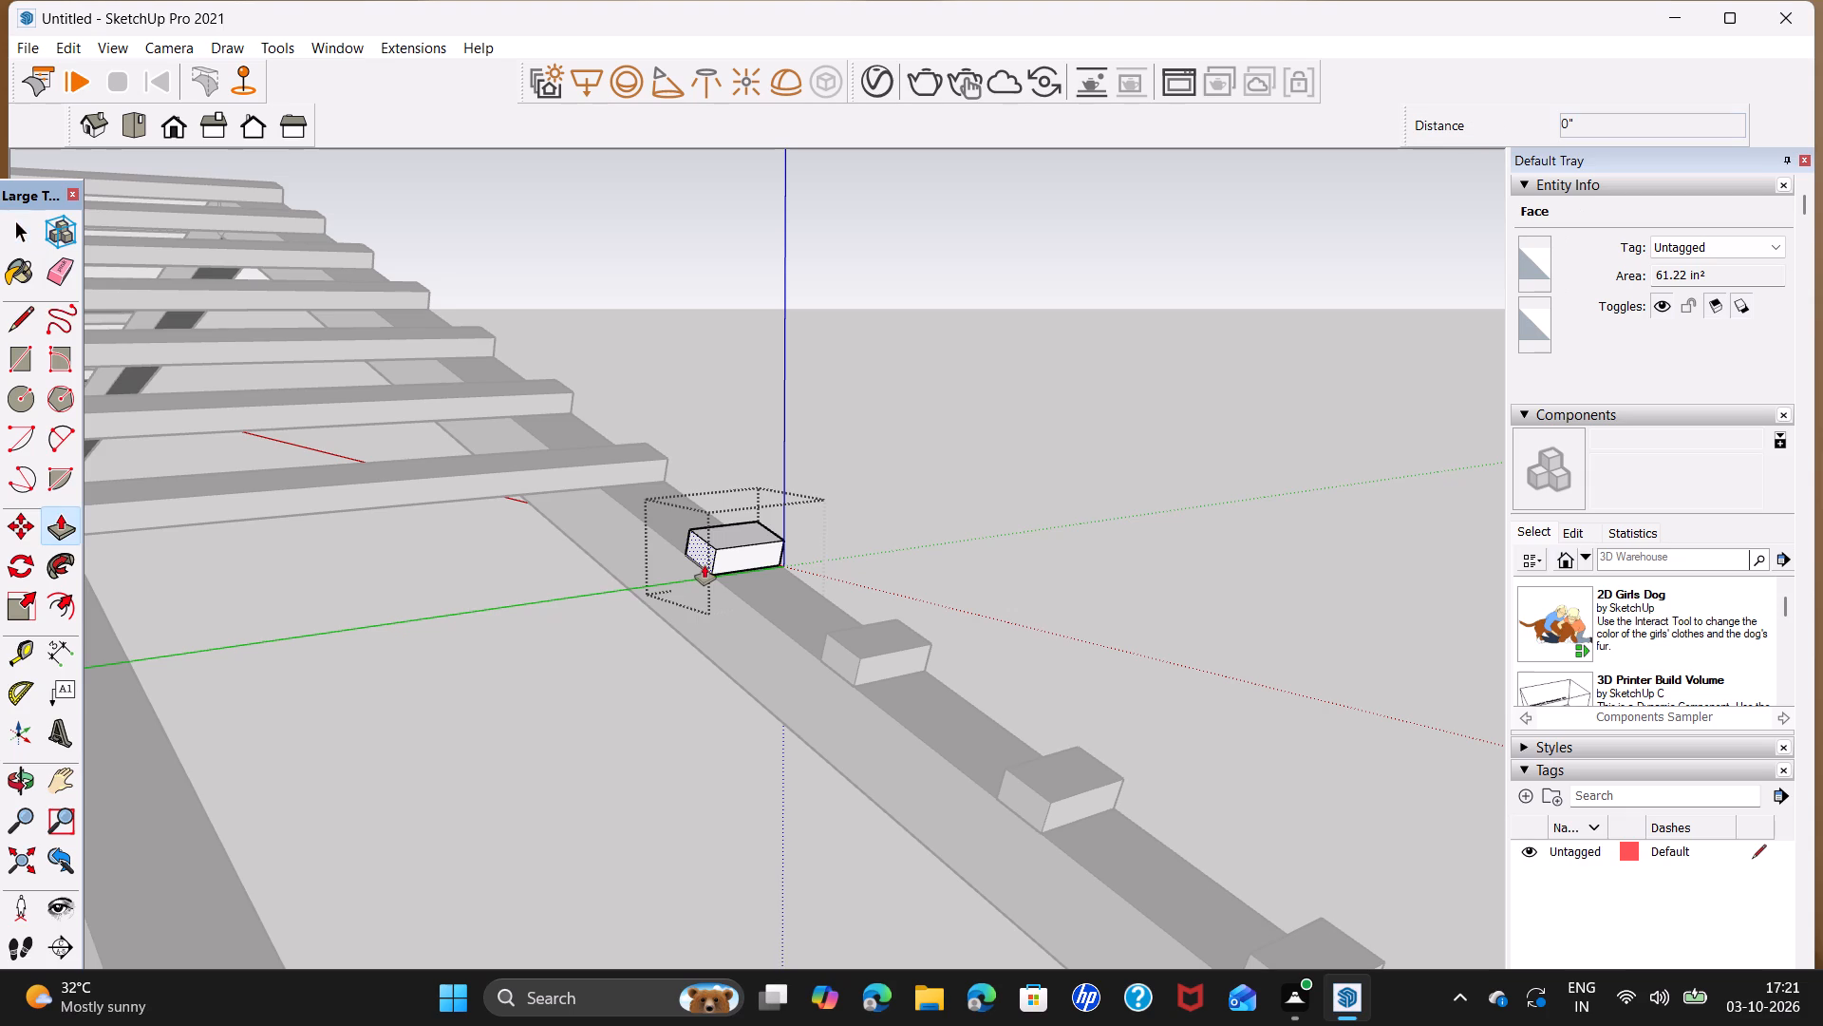
pyautogui.doubleClick(705, 565)
pyautogui.press('space')
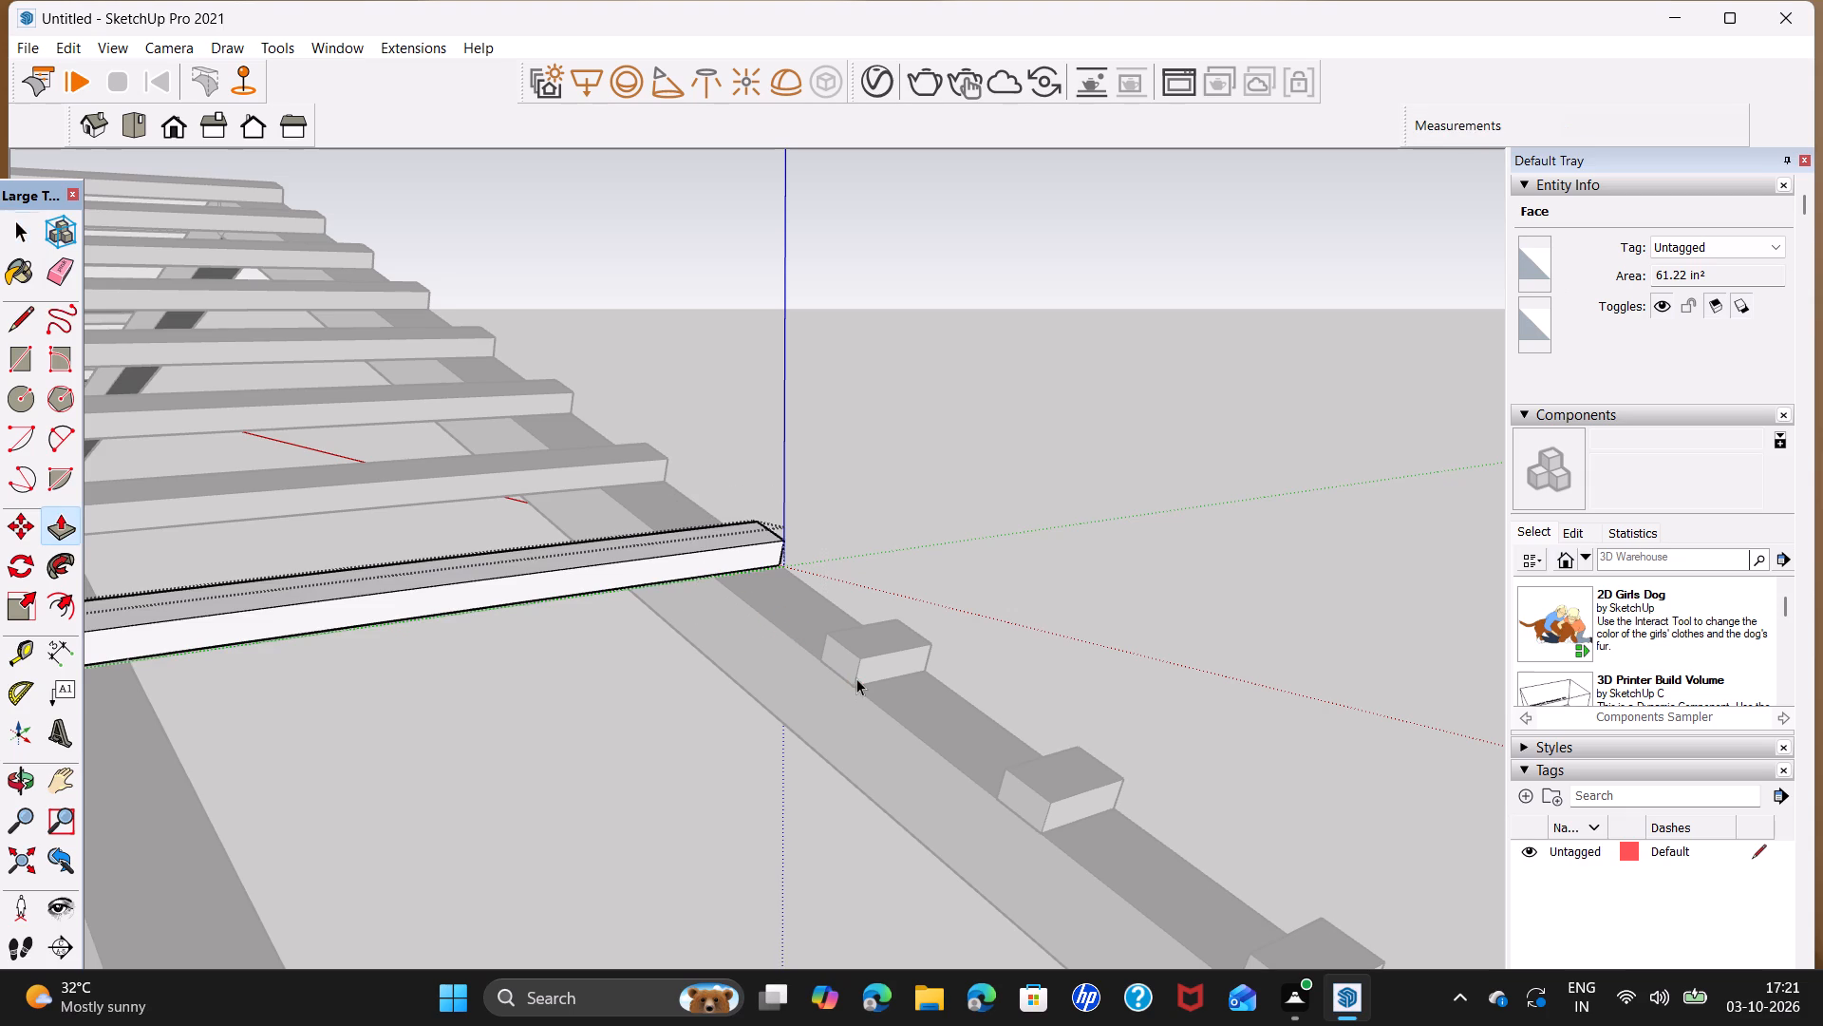
# Push/Pull the inner end face of the ninth block down from the ridge by the same 99'.
pyautogui.tripleClick(848, 658)
pyautogui.click(843, 657)
pyautogui.click(843, 665)
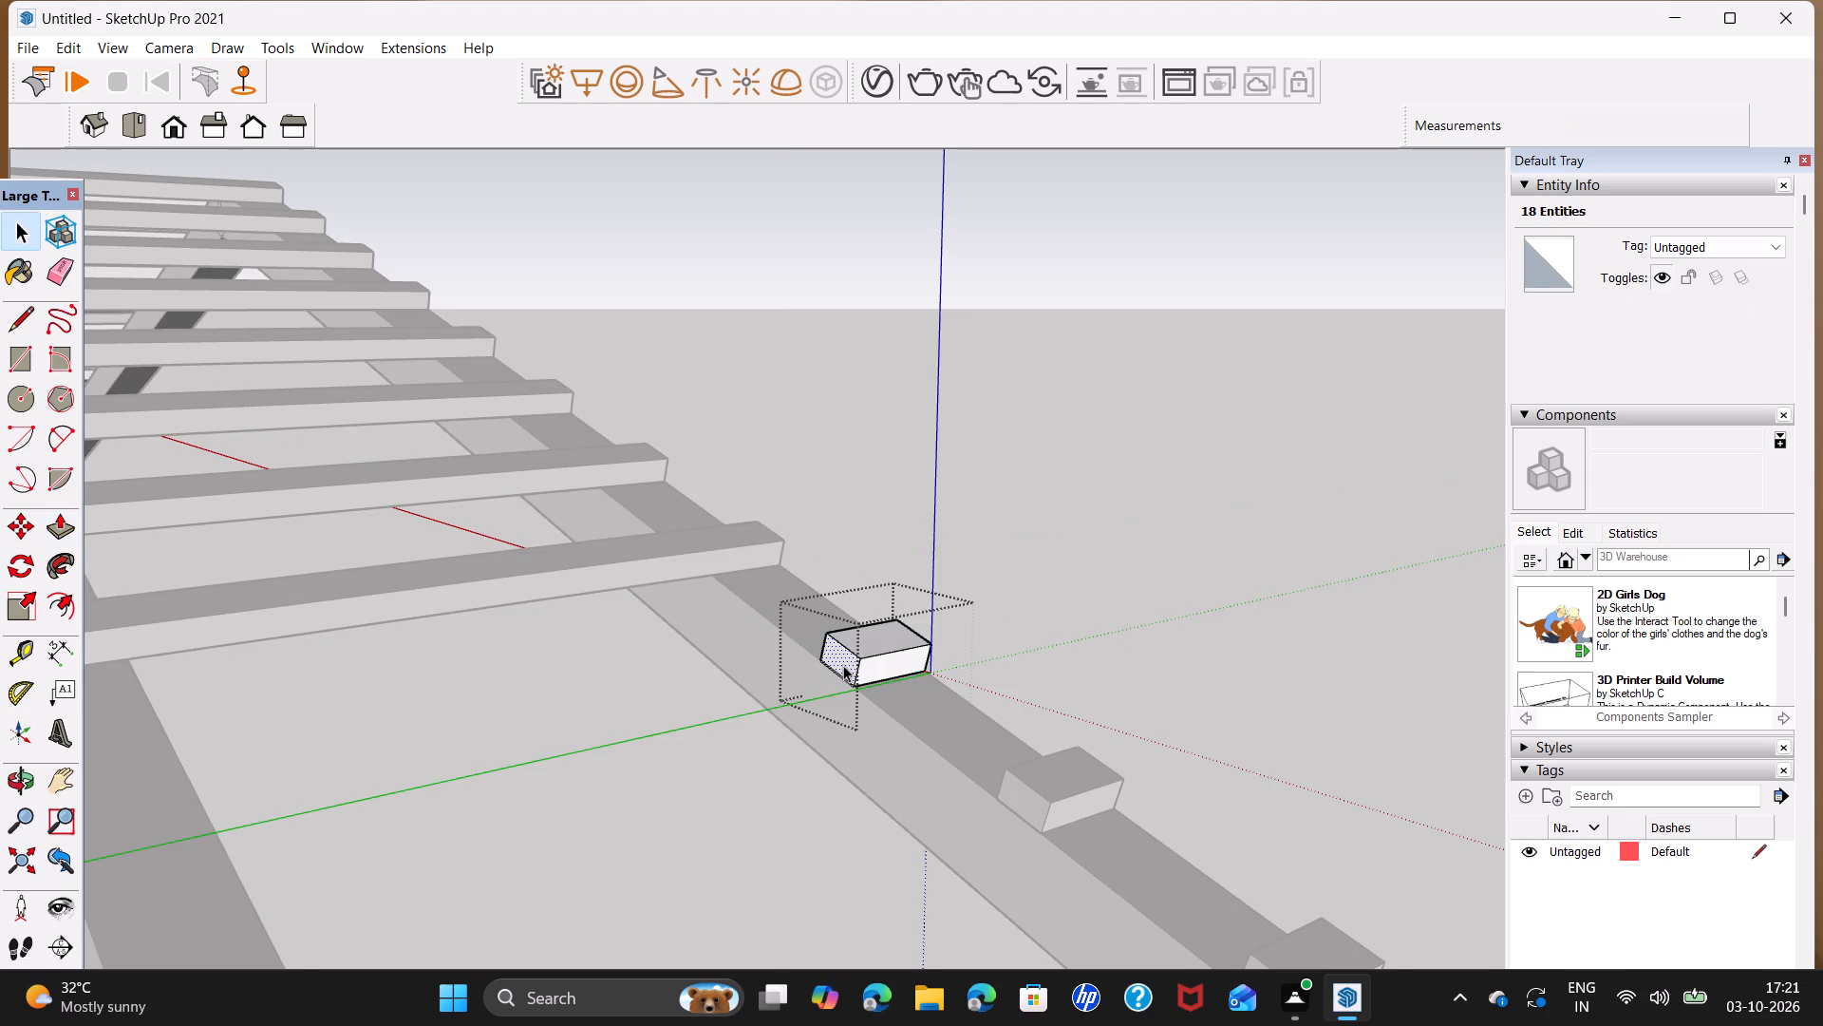
pyautogui.press('p')
pyautogui.doubleClick(842, 665)
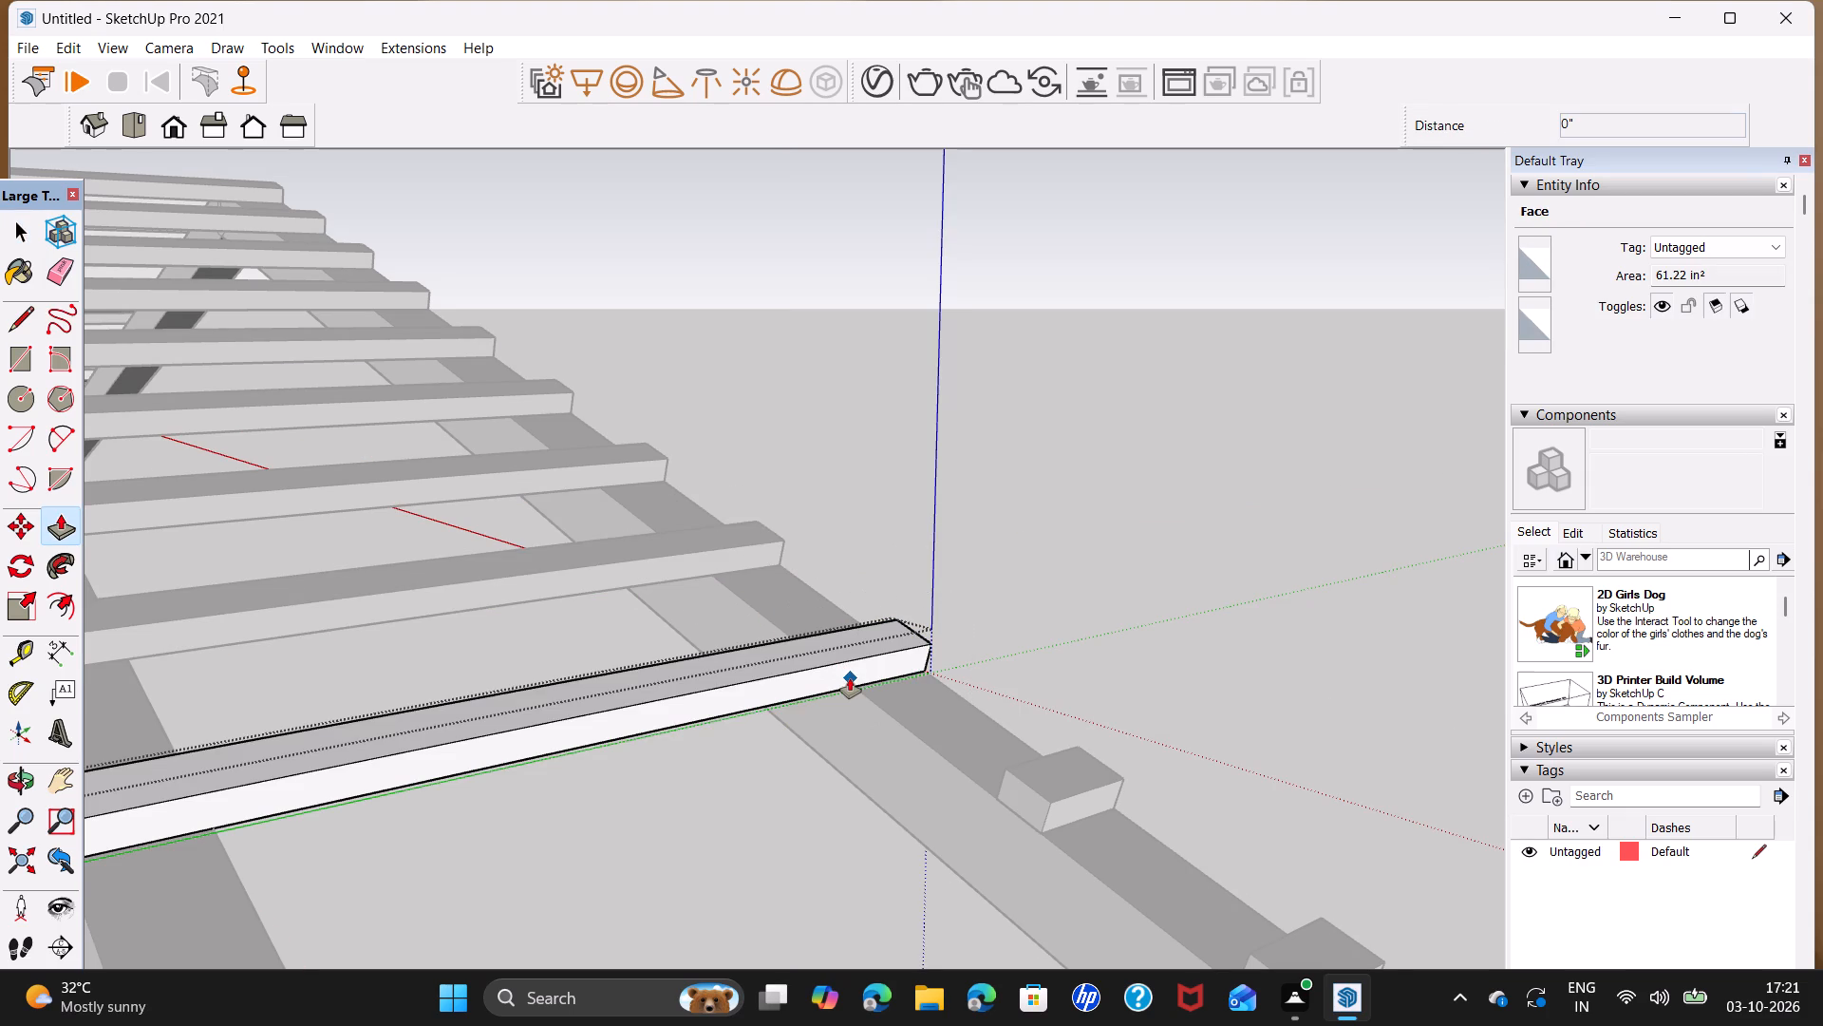
pyautogui.press('space')
# Extrude the tenth block down from the ridge on this slope by the same 99' into a full-length purlin.
pyautogui.moveTo(902, 704); pyautogui.dragTo(613, 332, button='middle')
pyautogui.tripleClick(689, 383)
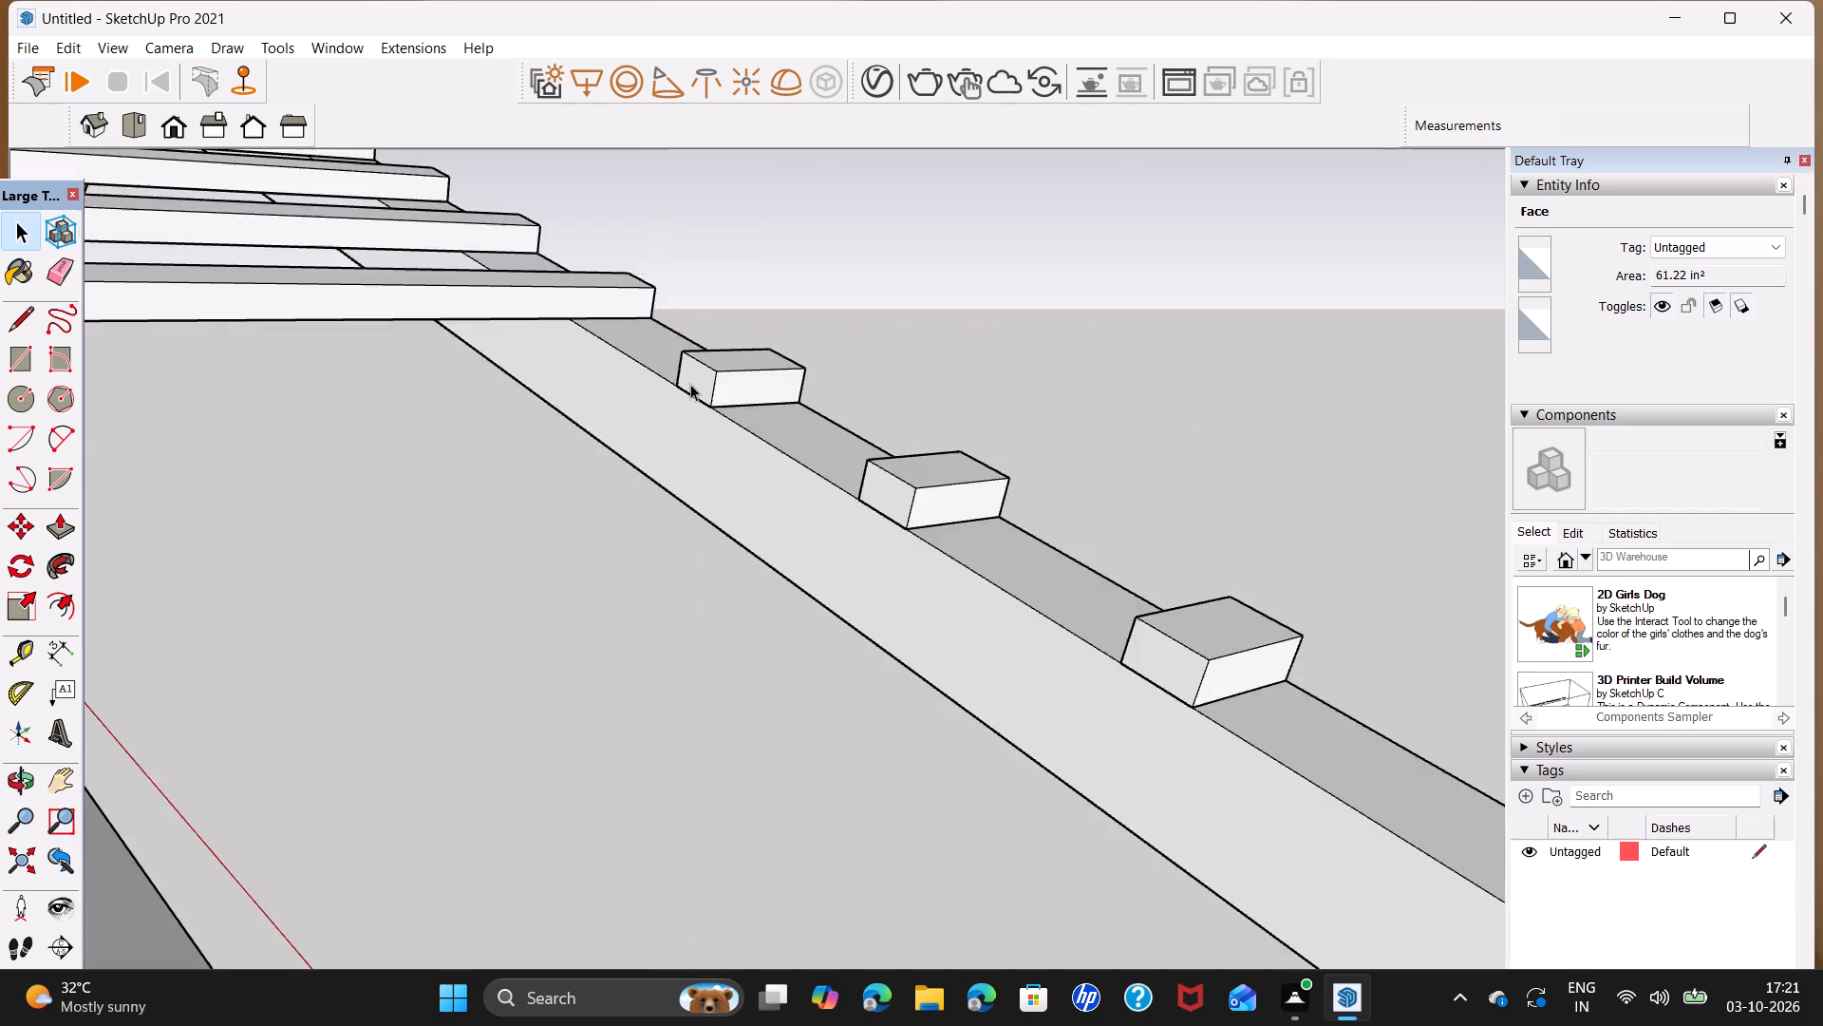
pyautogui.click(703, 386)
pyautogui.press('p')
pyautogui.doubleClick(698, 392)
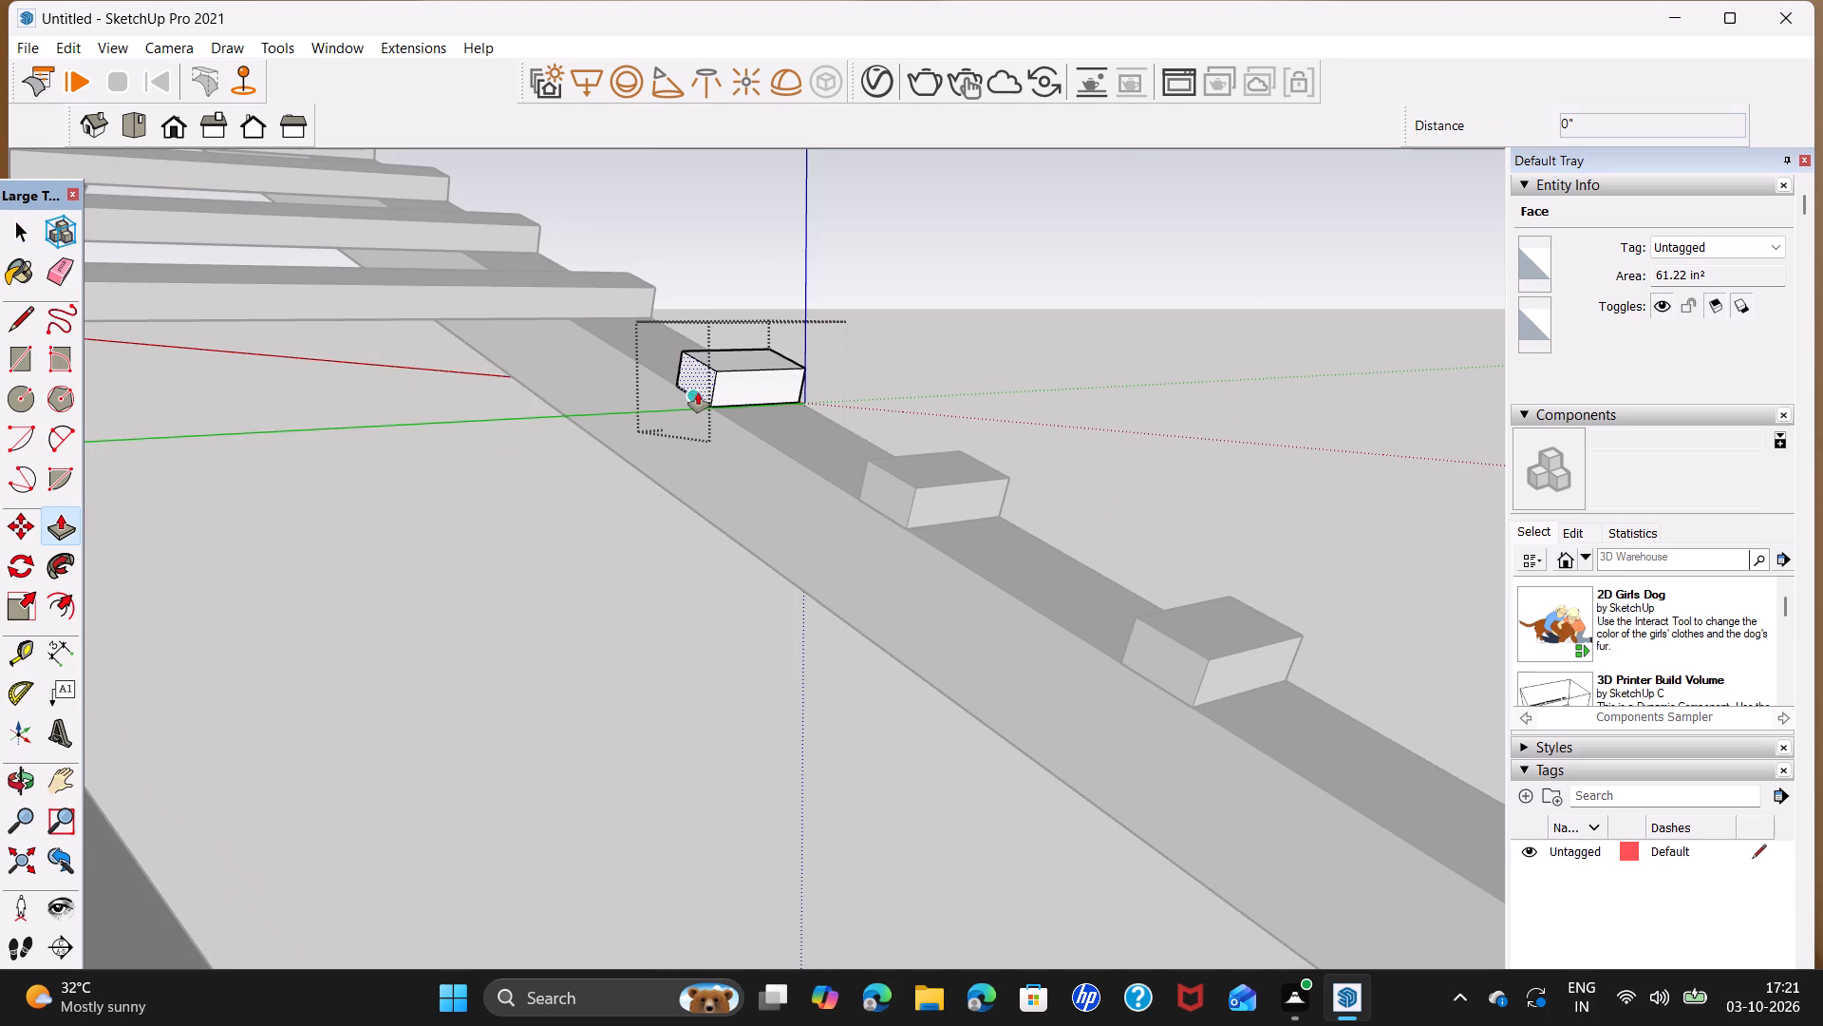
pyautogui.press('space')
# Push/Pull the end face of the eleventh block down from the ridge by the same 99' across the frames.
pyautogui.doubleClick(885, 491)
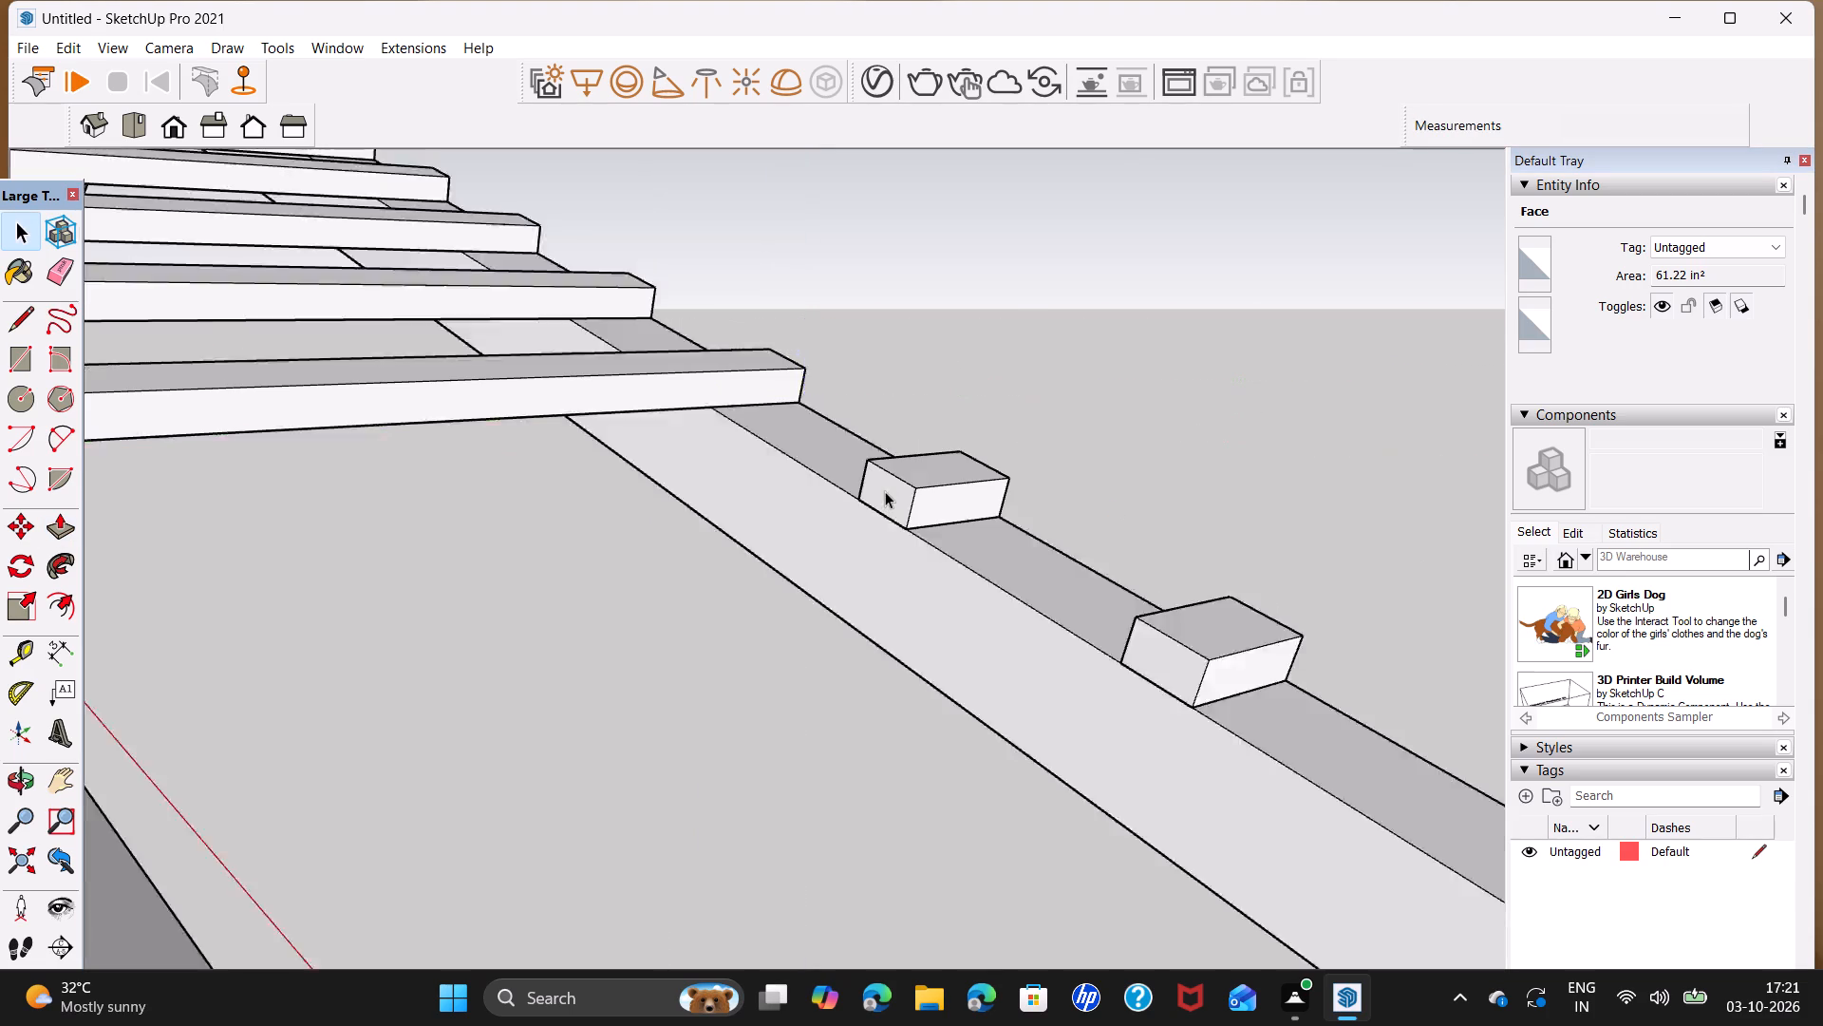
pyautogui.click(903, 505)
pyautogui.click(895, 500)
pyautogui.click(895, 501)
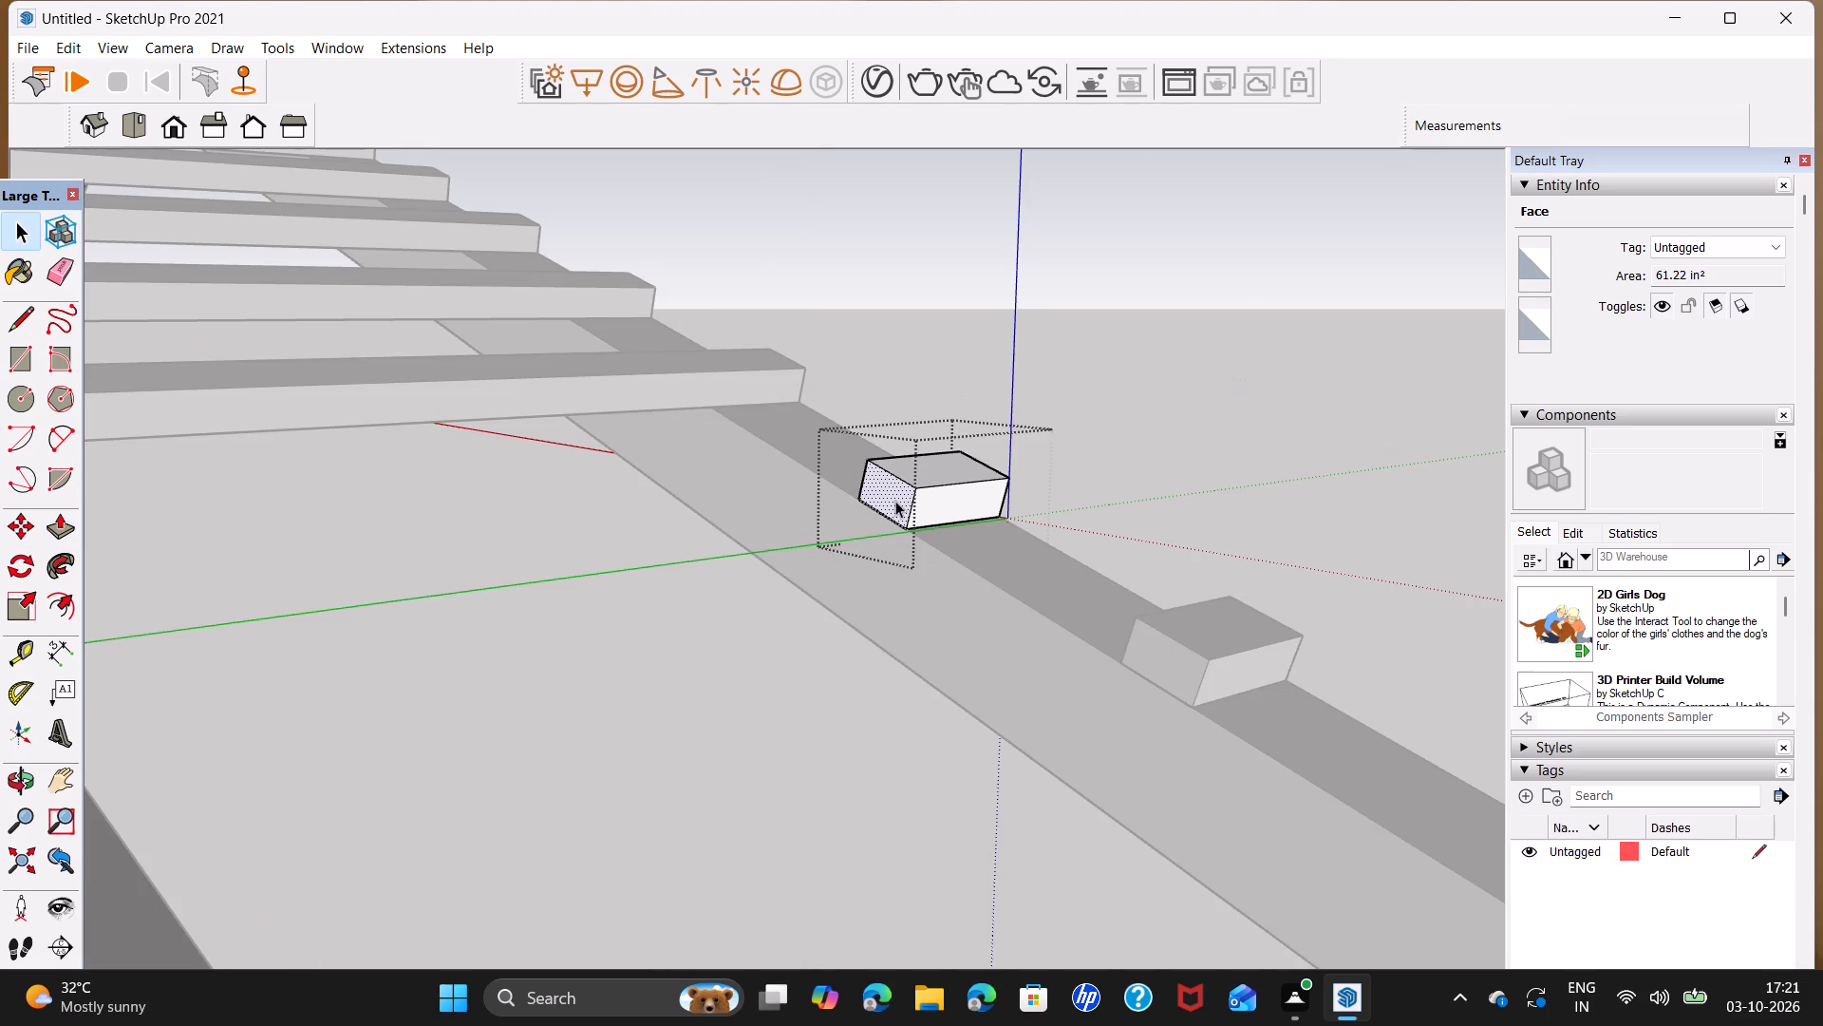
pyautogui.press('p')
pyautogui.doubleClick(895, 501)
pyautogui.press('space')
# Extrude the second-to-last block above the eave by the same 99' to form a full-length purlin.
pyautogui.scroll(-2, 918, 518)
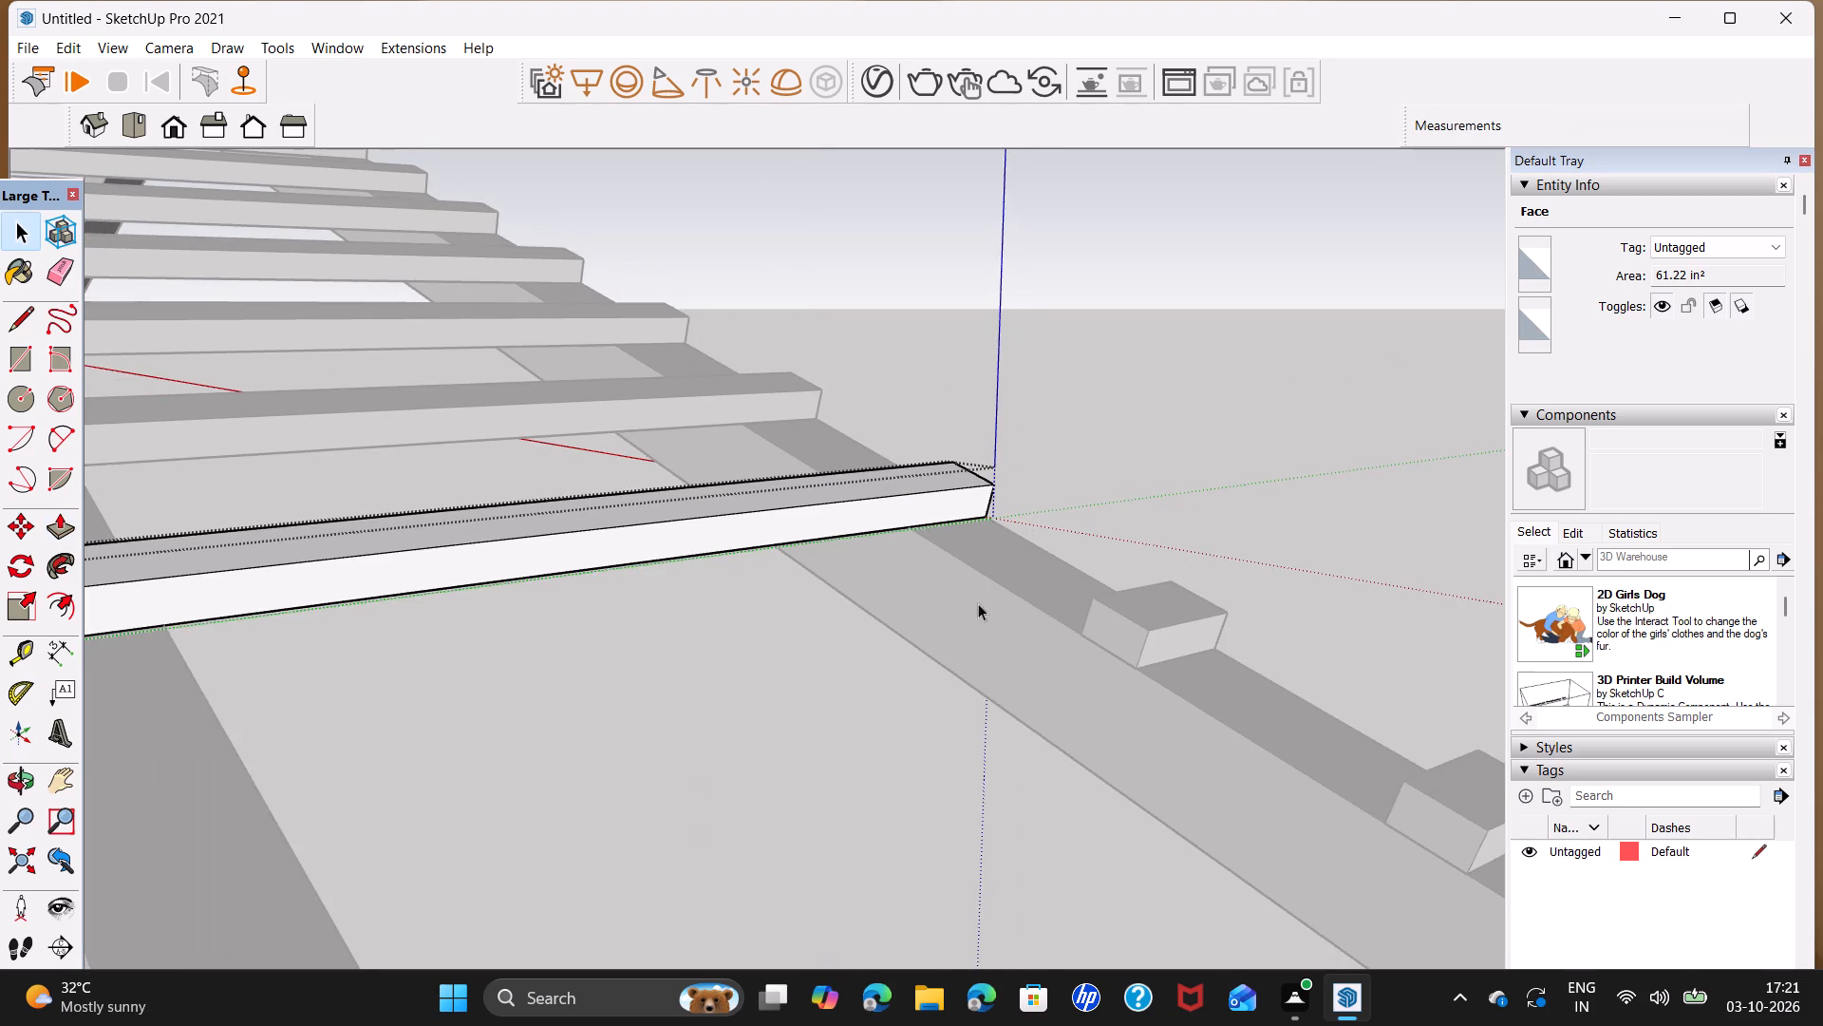
pyautogui.moveTo(1001, 625); pyautogui.dragTo(733, 365, button='middle')
pyautogui.doubleClick(815, 355)
pyautogui.click(820, 353)
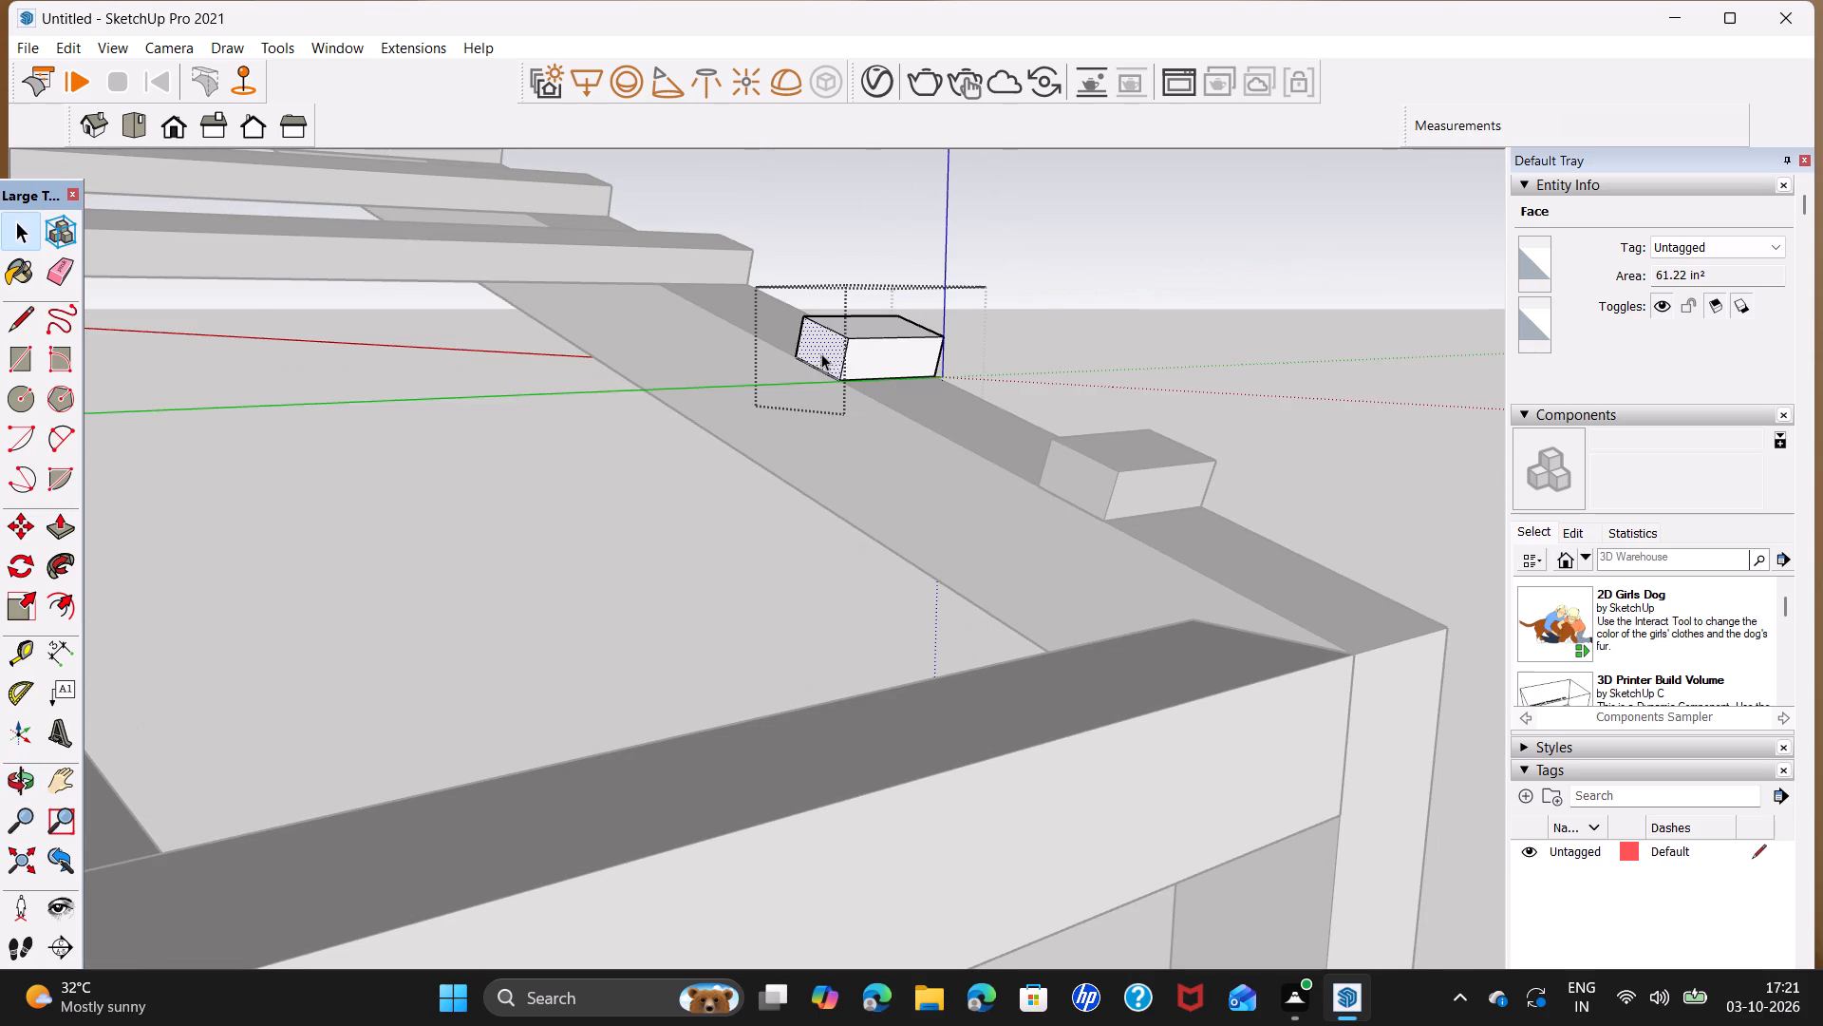
pyautogui.click(831, 356)
pyautogui.press('p')
pyautogui.doubleClick(831, 356)
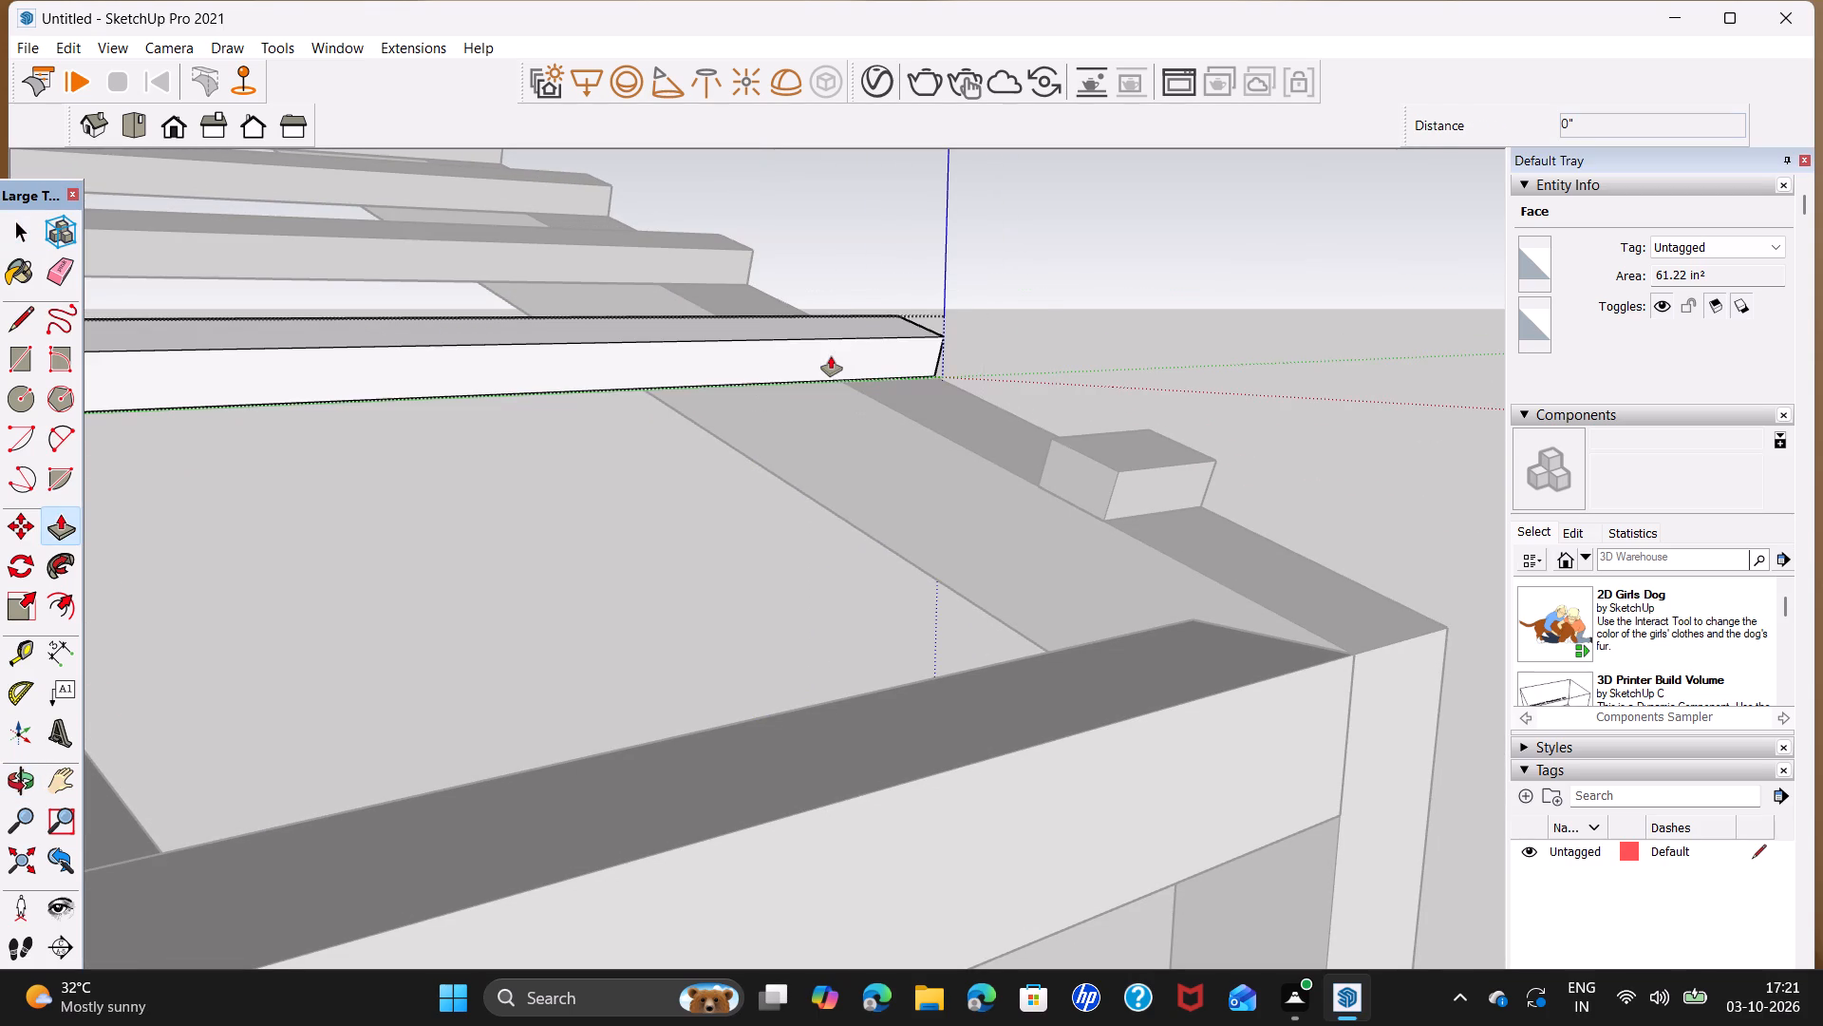
pyautogui.press('space')
# Push/Pull the last block beside the eave by the same 99' to complete the purlins on this slope, and clear the selection.
pyautogui.doubleClick(1103, 495)
pyautogui.doubleClick(1095, 487)
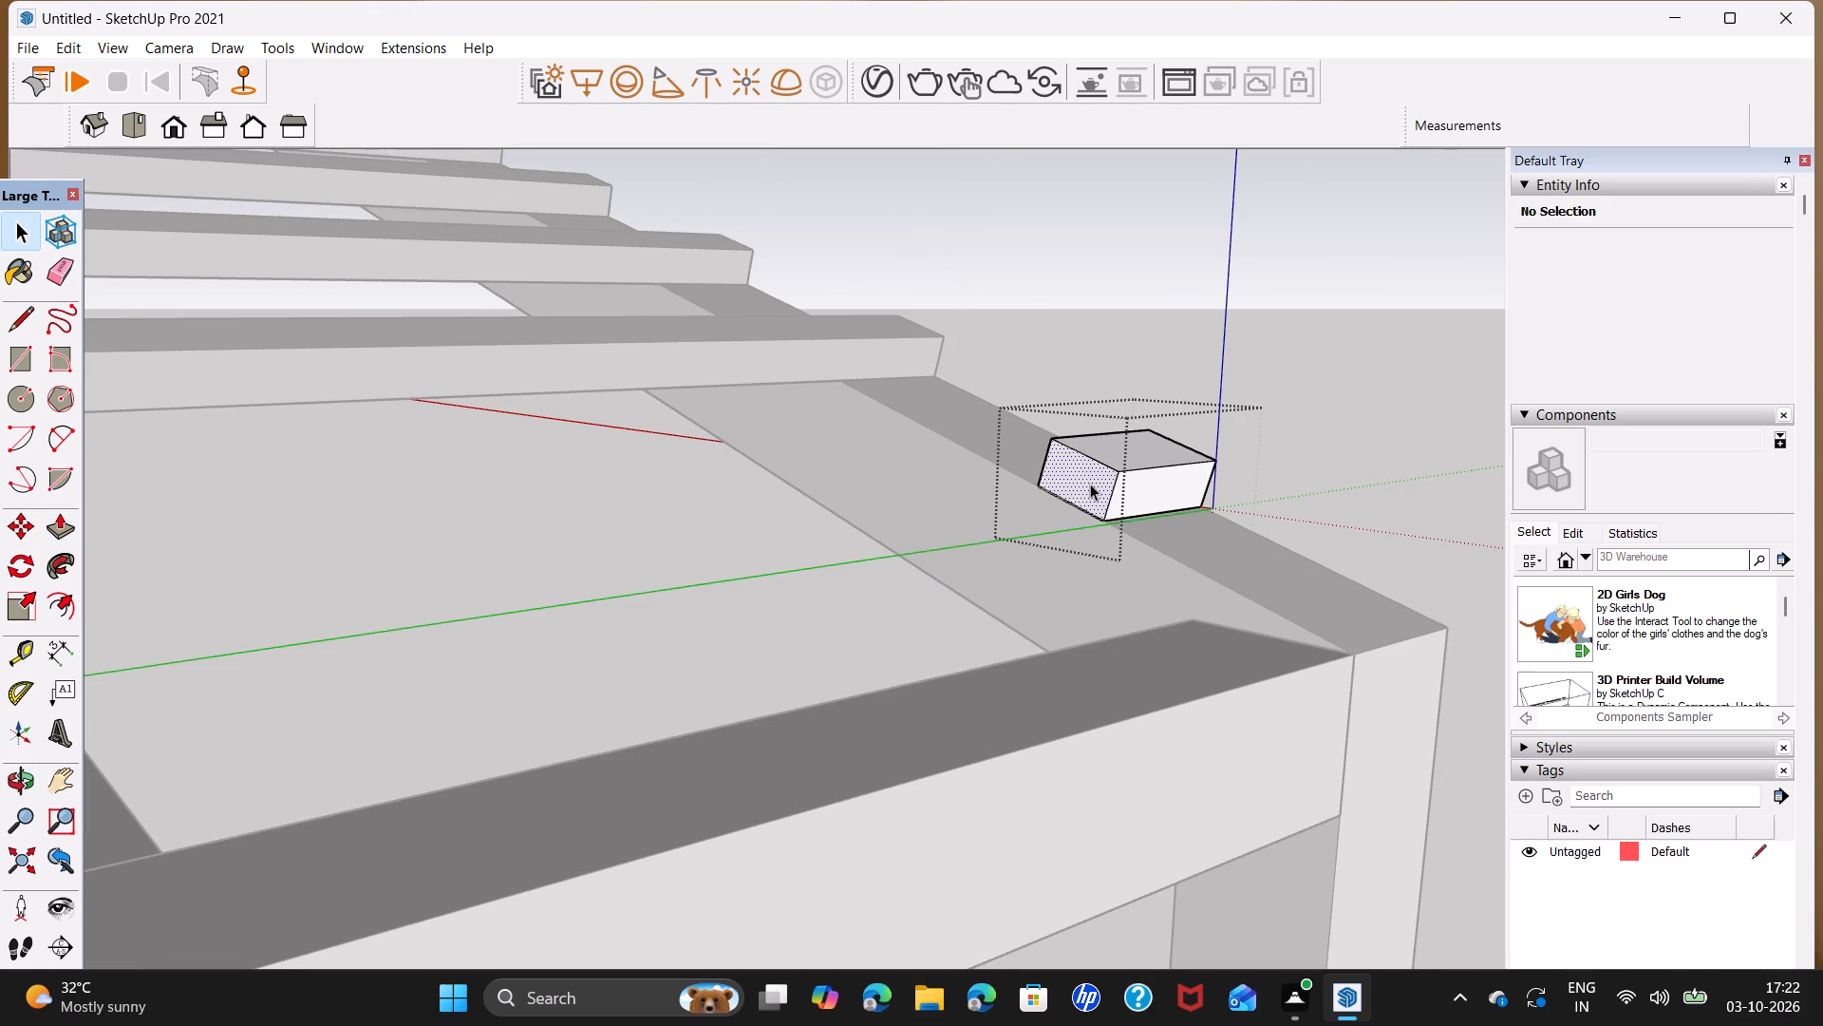
pyautogui.press('p')
pyautogui.doubleClick(1090, 484)
pyautogui.press('space')
pyautogui.scroll(-5, 1172, 432)
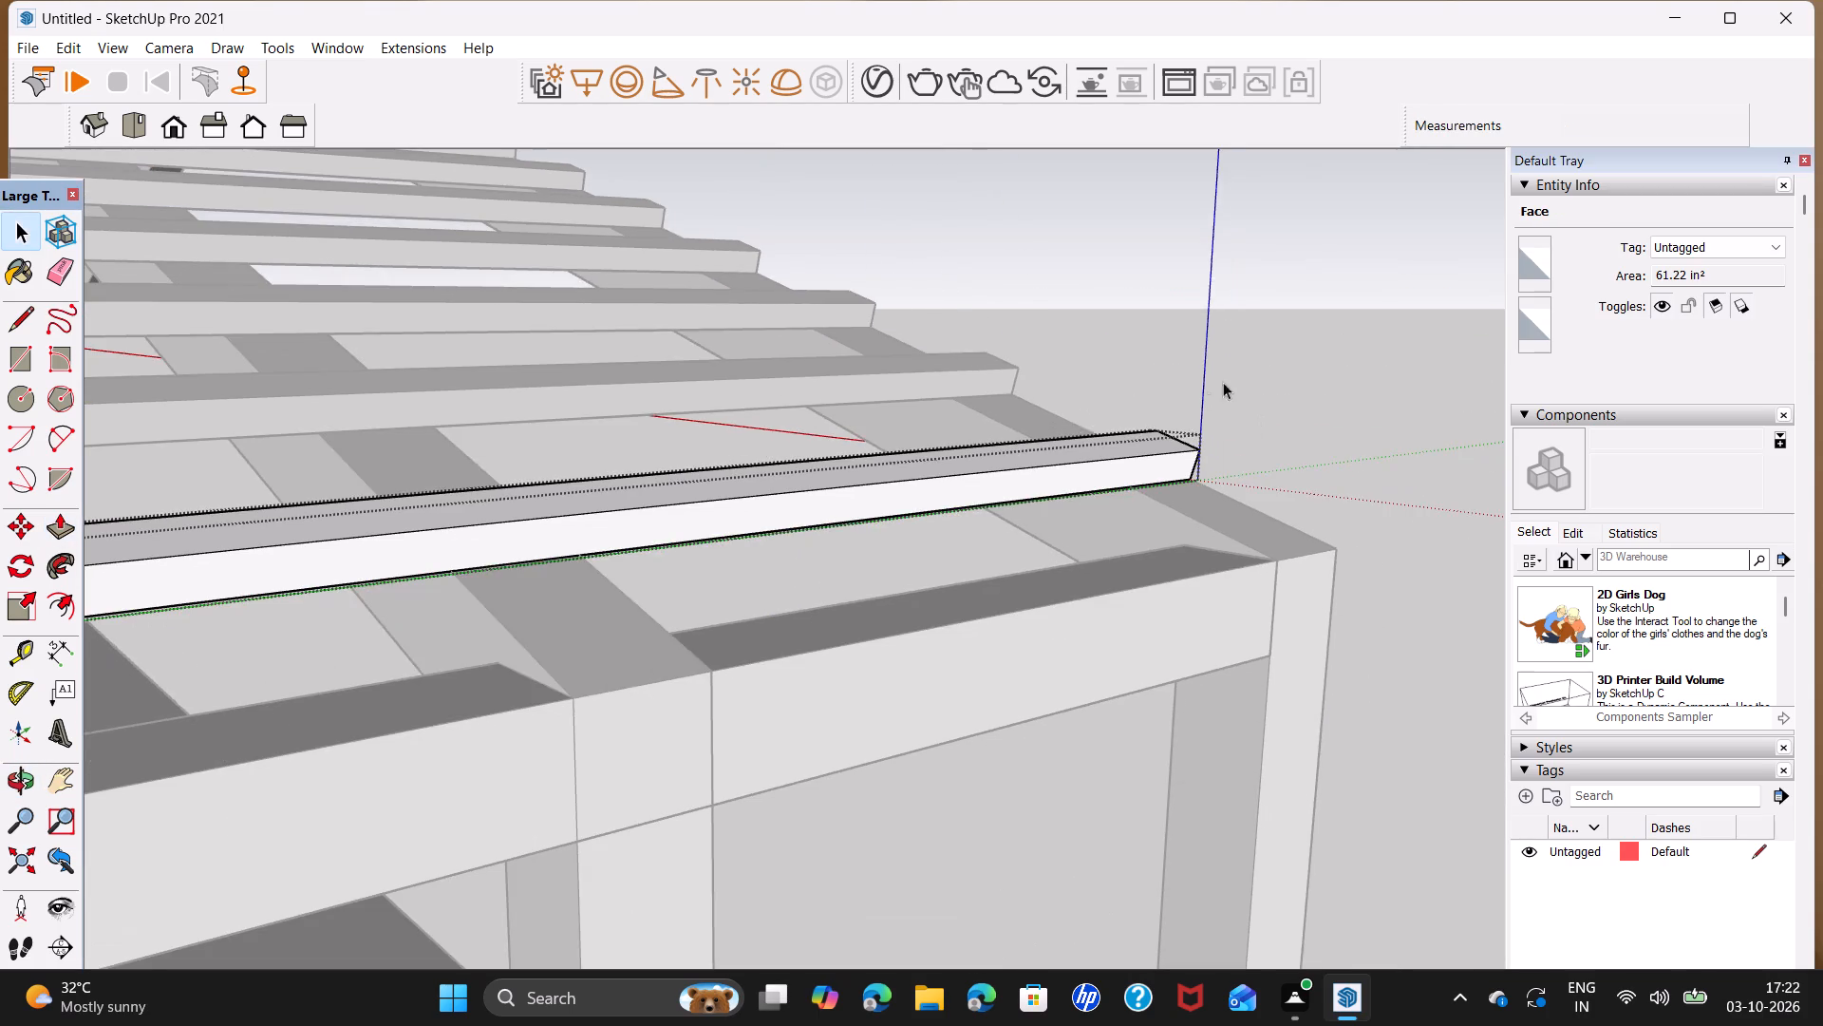
pyautogui.click(1315, 359)
# Examine the whole building frame from above and from the side, checking the purlins on both roof slopes.
pyautogui.scroll(-6, 437, 593)
pyautogui.moveTo(437, 593); pyautogui.dragTo(1026, 655, button='middle')
pyautogui.scroll(-3, 721, 598)
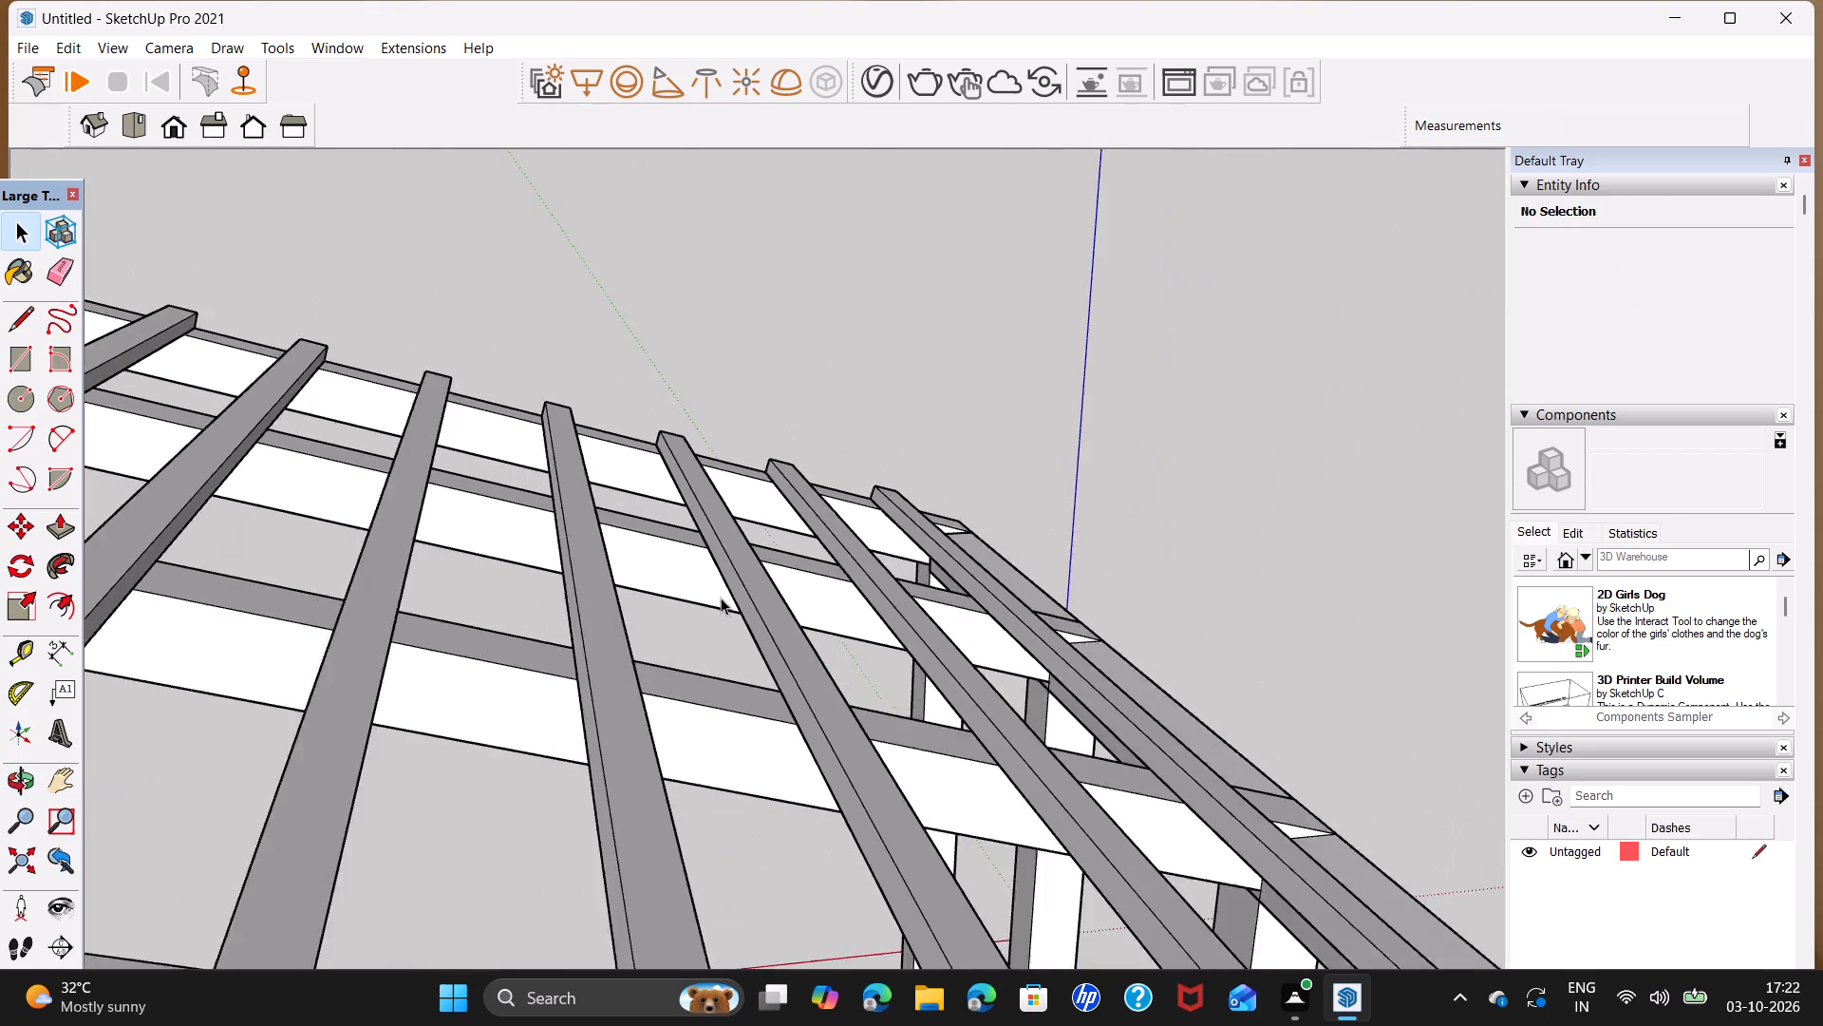
pyautogui.scroll(-20, 721, 598)
pyautogui.scroll(-4, 721, 598)
pyautogui.moveTo(524, 692); pyautogui.dragTo(614, 844, button='middle')
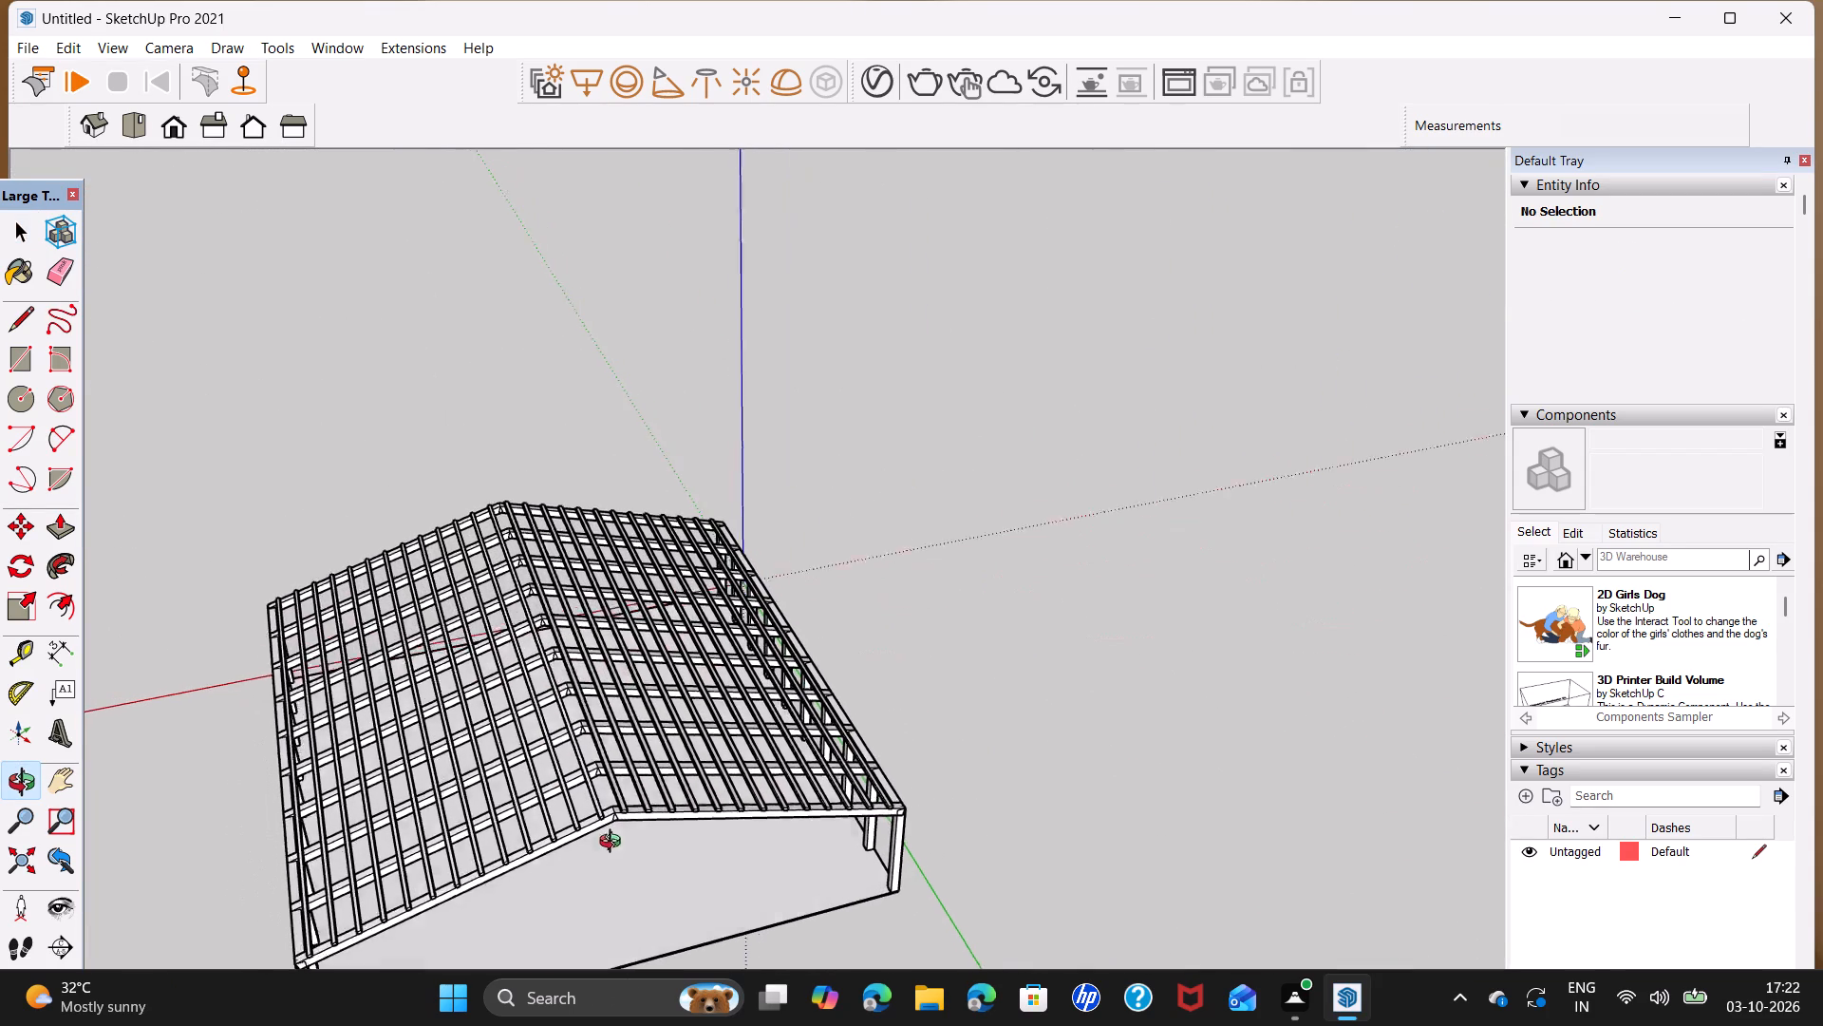
pyautogui.moveTo(614, 844); pyautogui.dragTo(634, 871, button='middle')
pyautogui.keyDown('shift'); pyautogui.moveTo(598, 813); pyautogui.dragTo(720, 633, button='middle'); pyautogui.keyUp('shift')
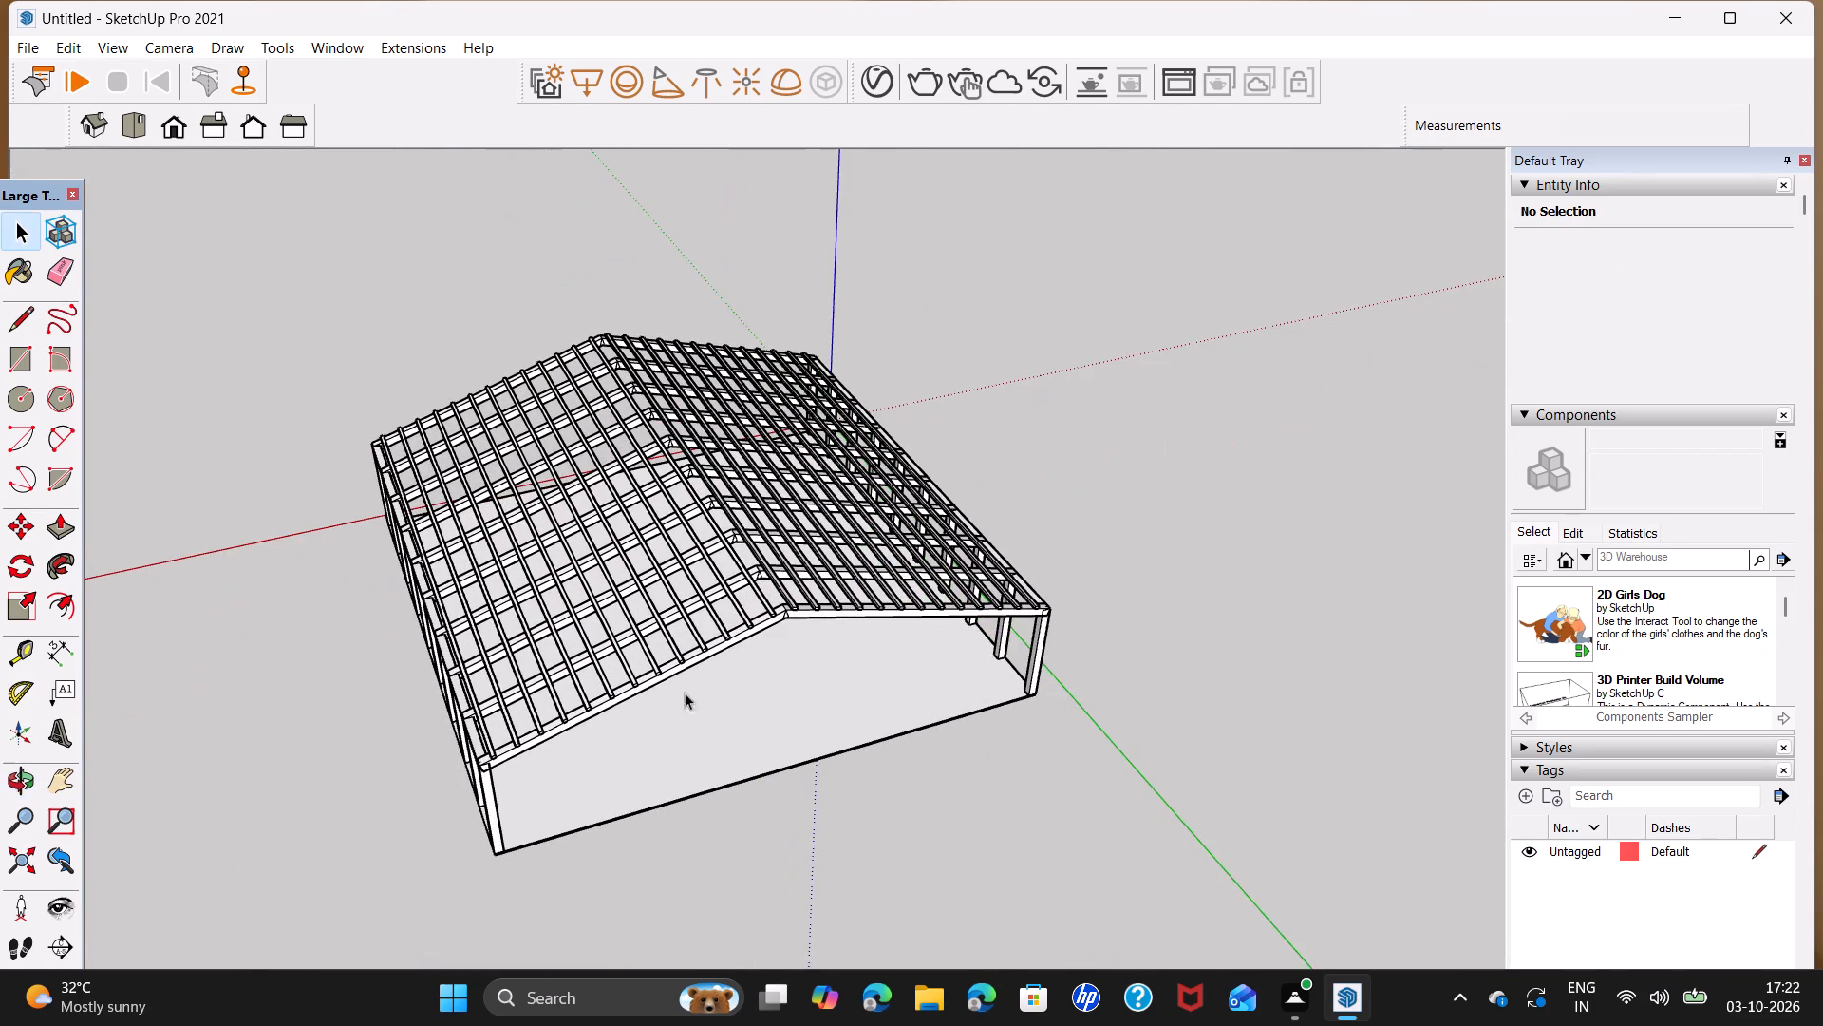
pyautogui.moveTo(648, 728); pyautogui.dragTo(1195, 440, button='middle')
pyautogui.moveTo(663, 696); pyautogui.dragTo(736, 676, button='middle')
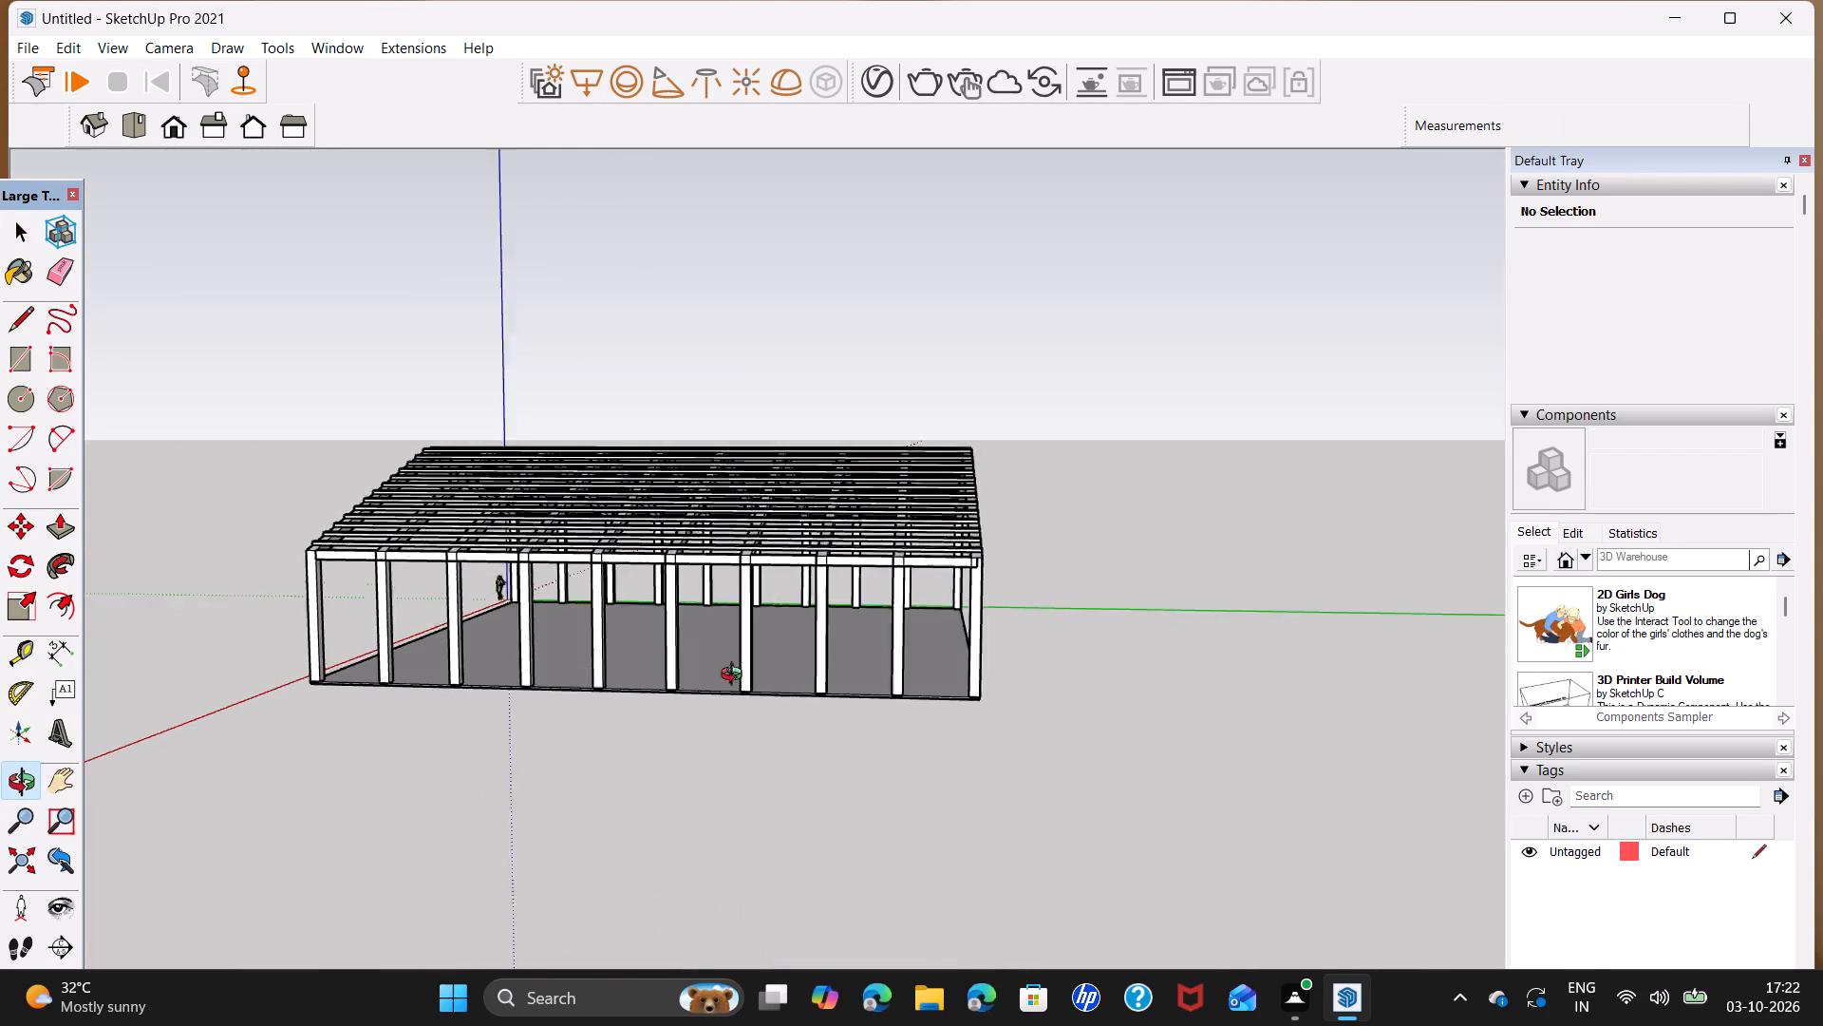
pyautogui.moveTo(736, 676); pyautogui.dragTo(800, 661, button='middle')
# Draw a rectangle about 6 5/16" by 1' 6" across the corner column's outer face, just below the eave beam.
pyautogui.scroll(9, 1014, 567)
pyautogui.moveTo(1062, 577); pyautogui.dragTo(1150, 576, button='middle')
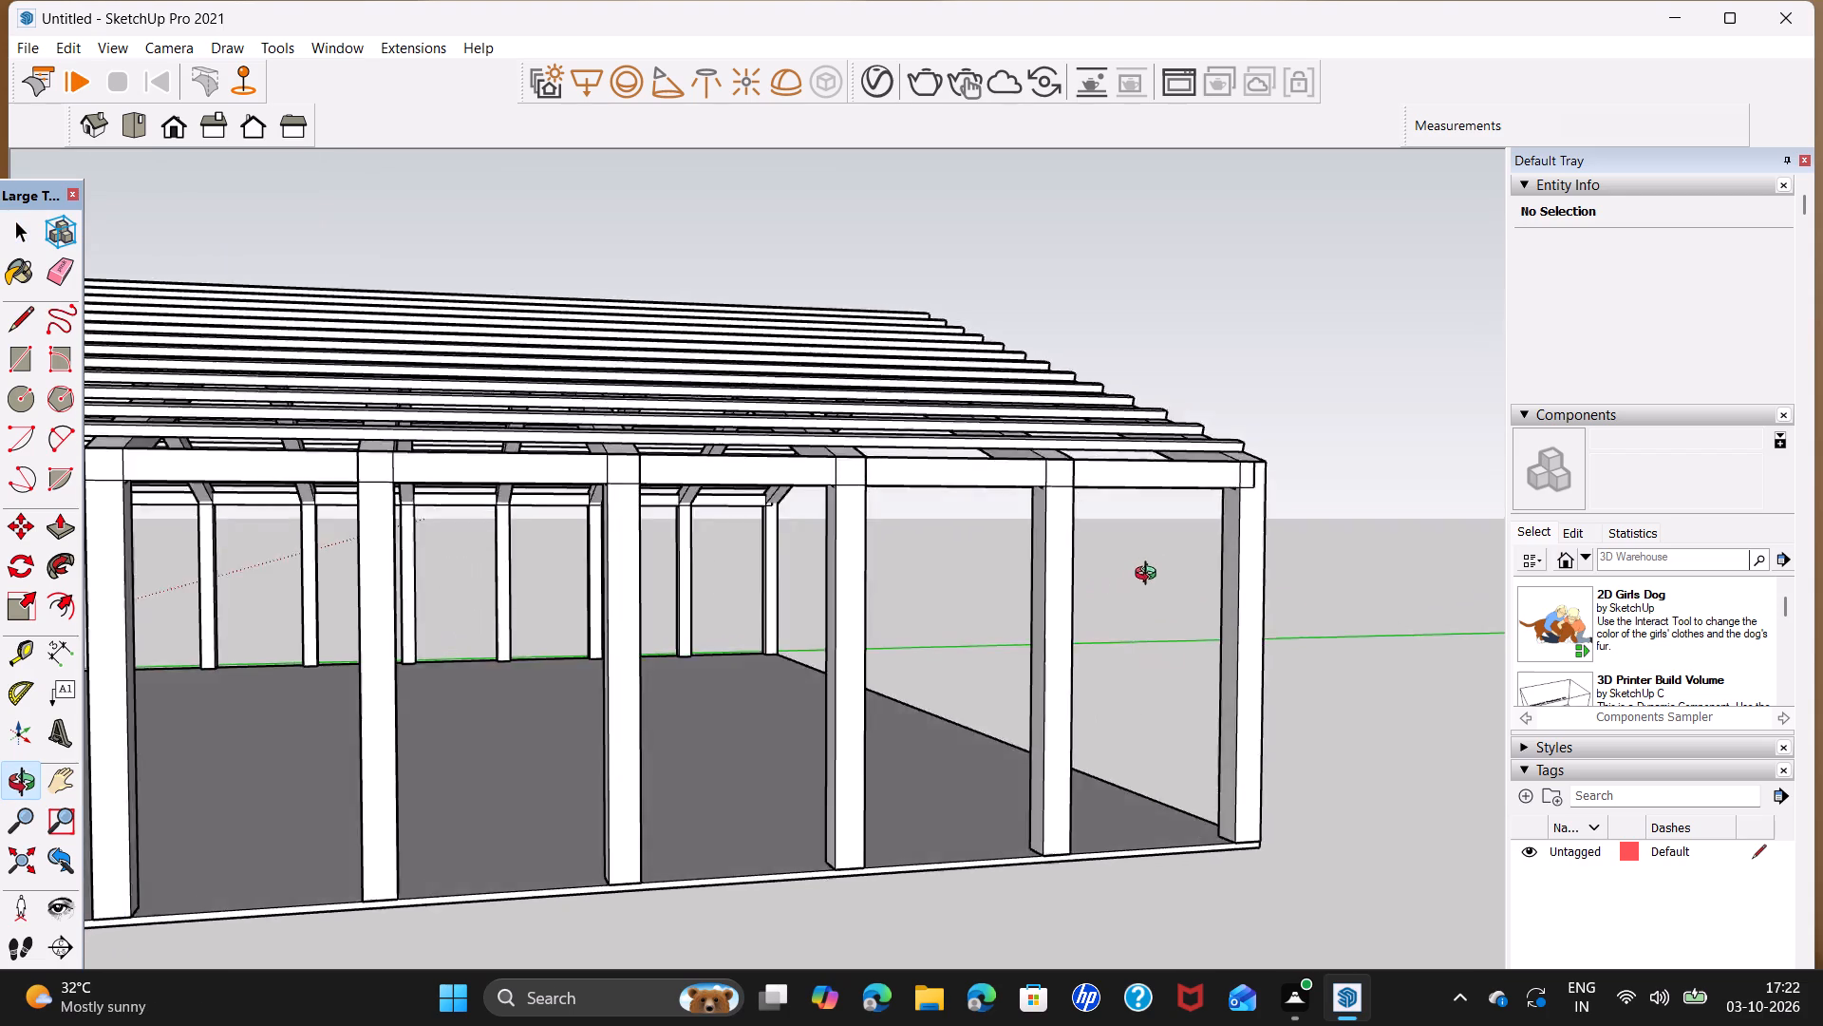
pyautogui.moveTo(1150, 576); pyautogui.dragTo(981, 562, button='middle')
pyautogui.scroll(2, 926, 492)
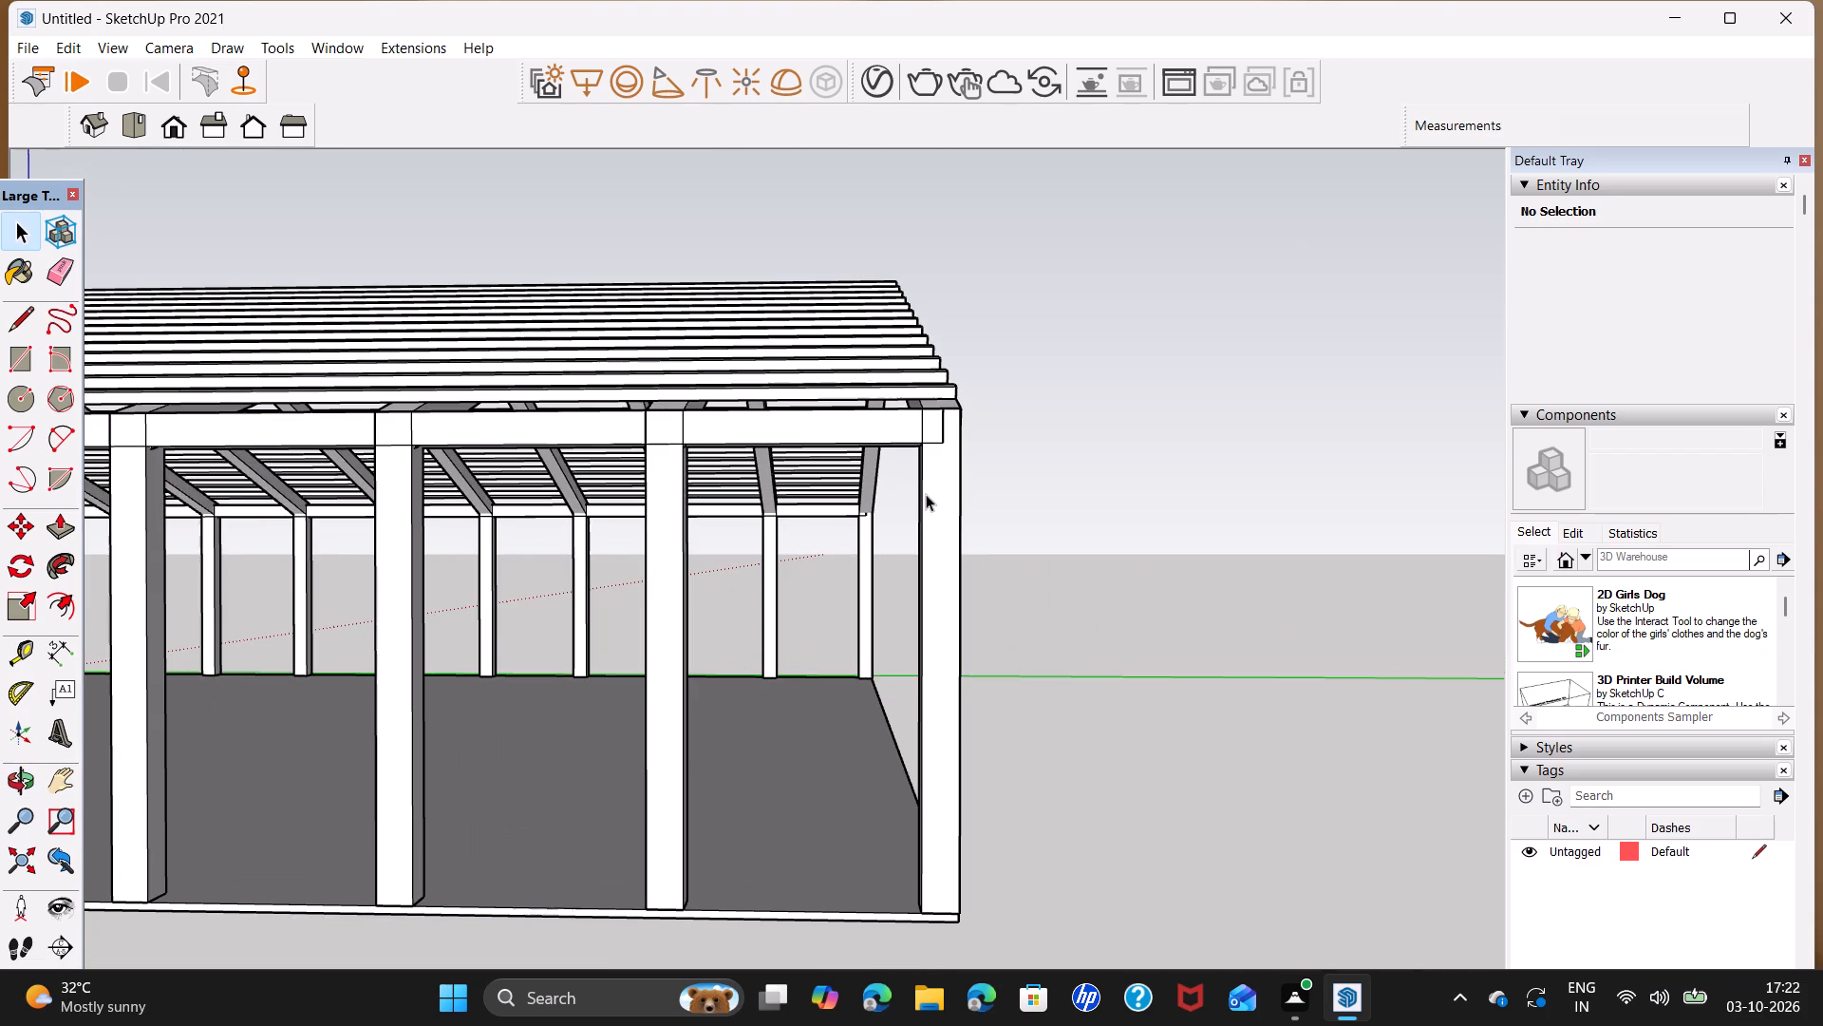
pyautogui.press('r')
pyautogui.scroll(3, 924, 489)
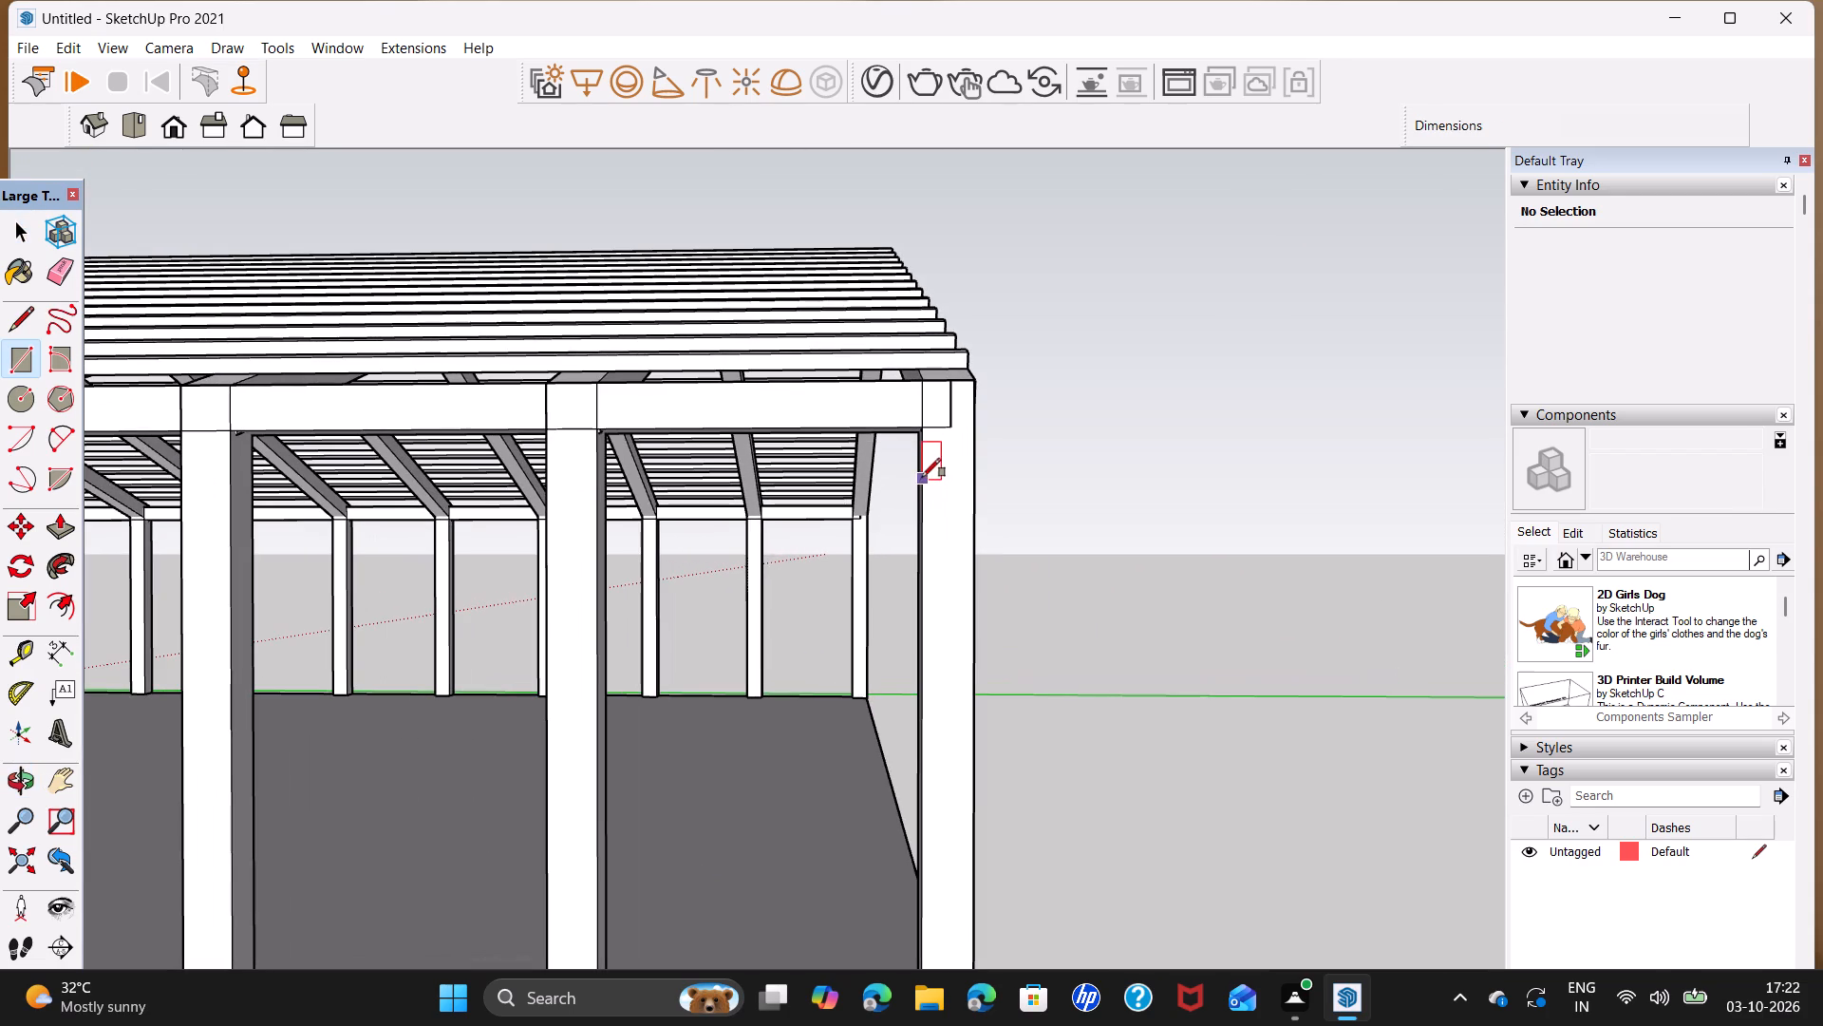
pyautogui.click(923, 449)
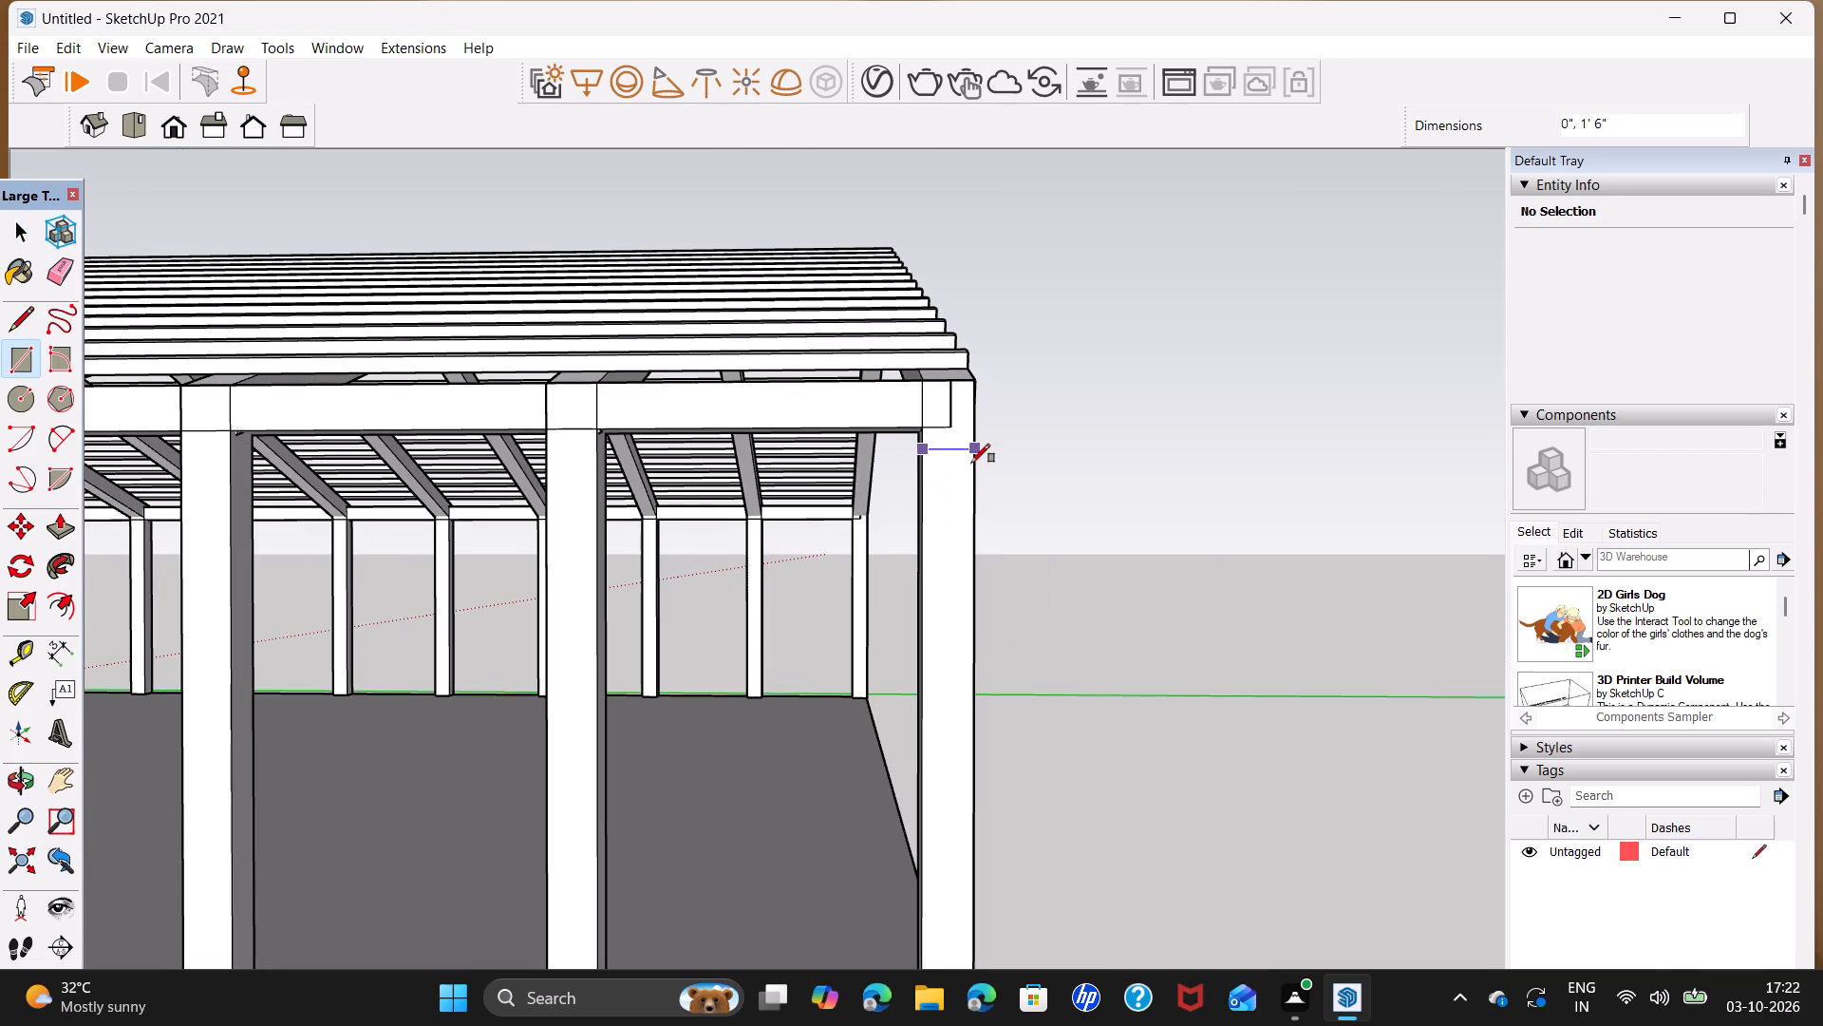
pyautogui.click(974, 467)
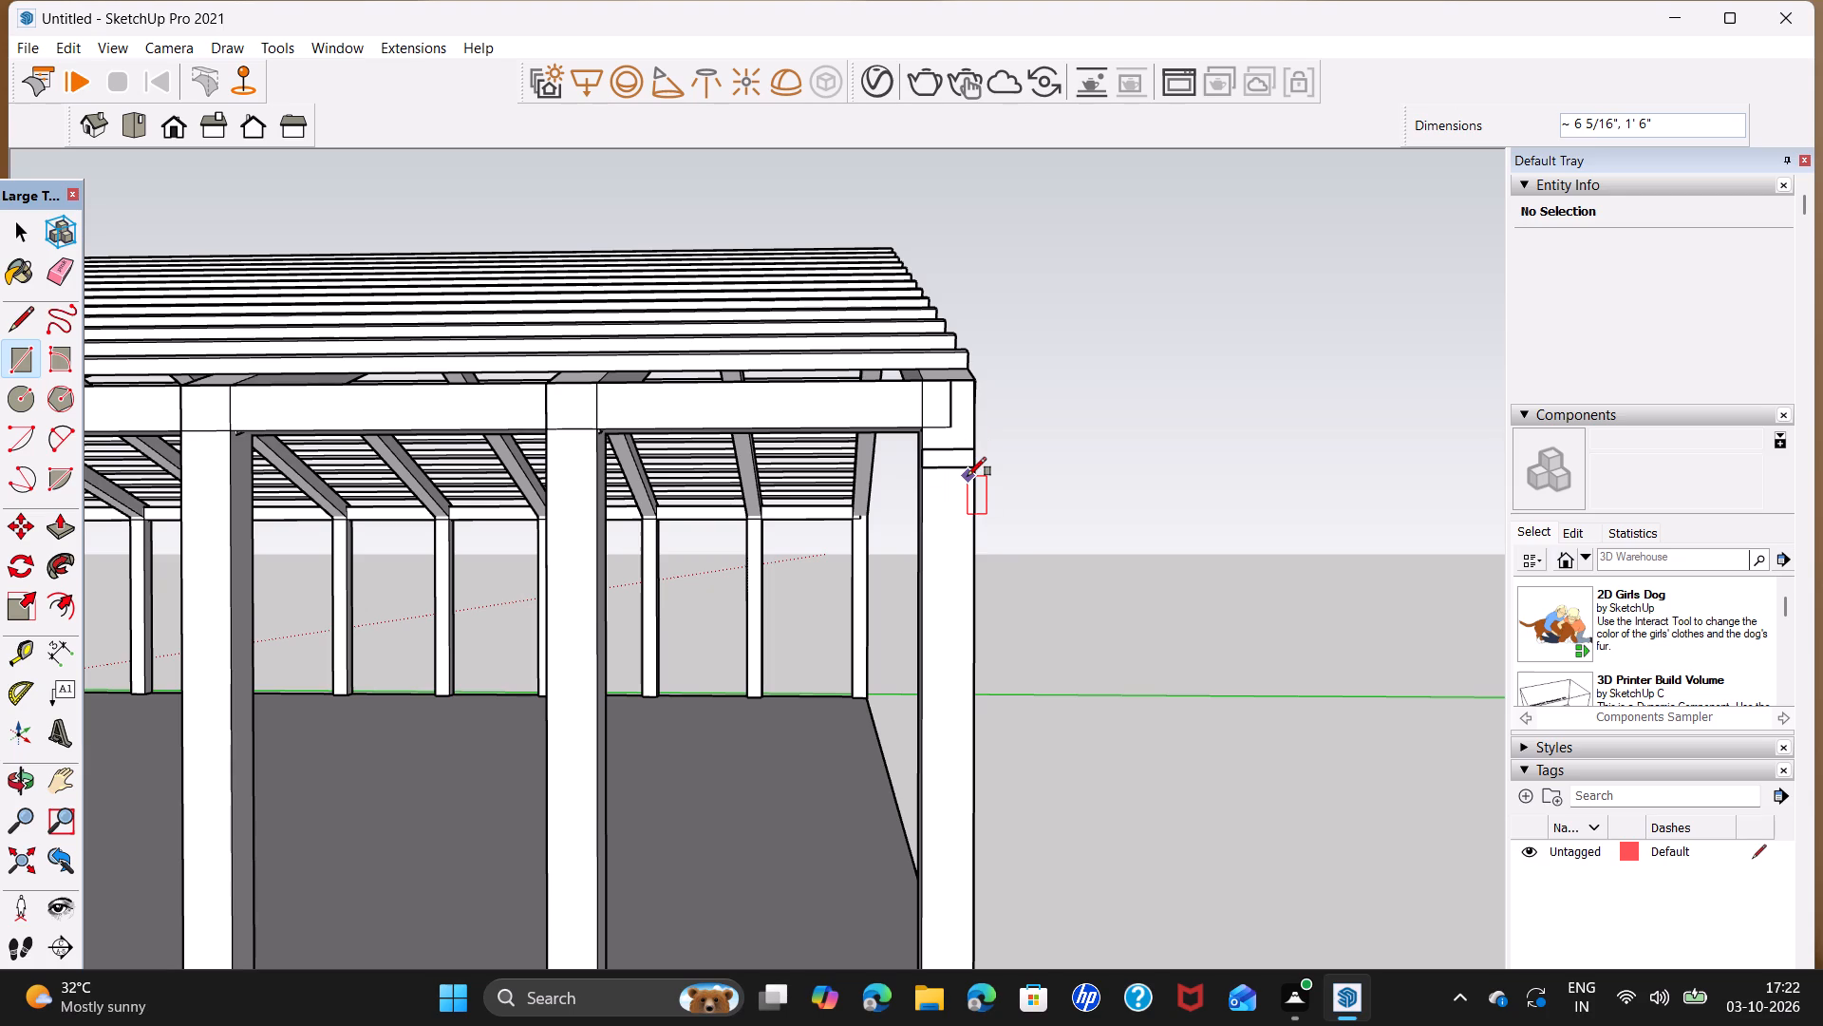
# Push/Pull the rectangle on the corner column's outer face outward by 6" to form a block.
pyautogui.press('space')
pyautogui.click(946, 454)
pyautogui.press('p')
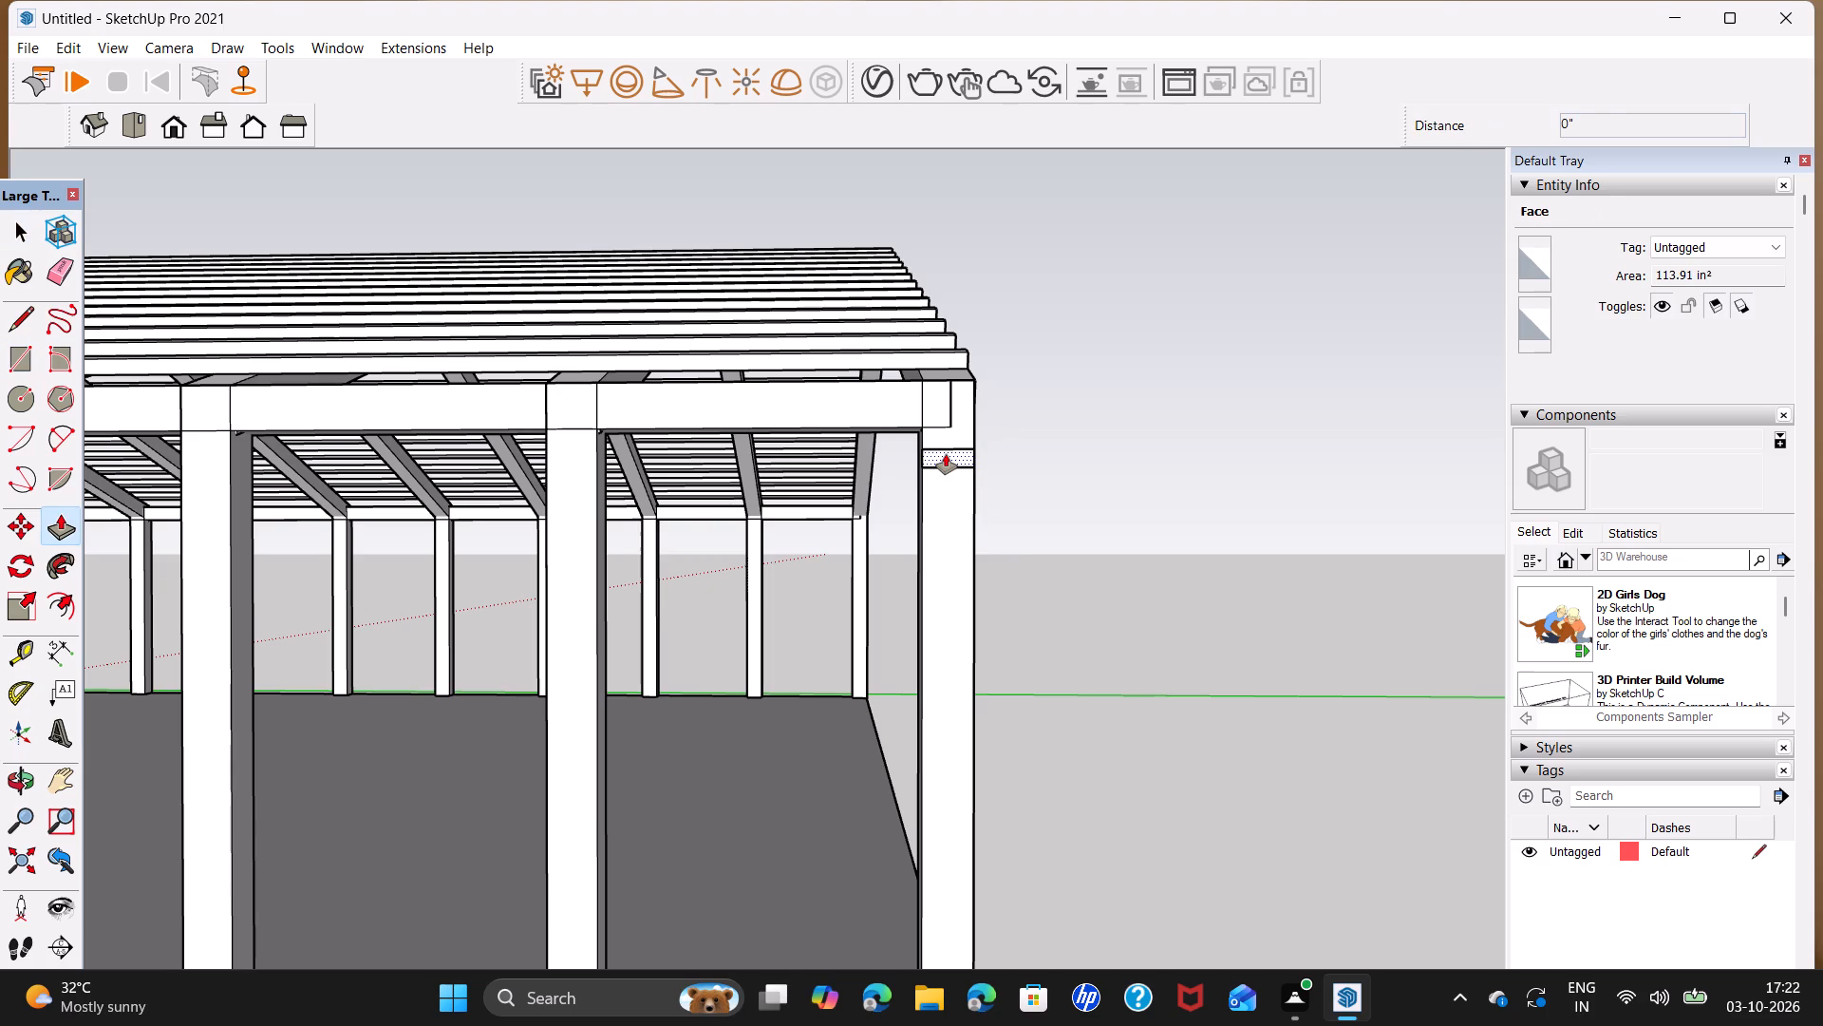
pyautogui.click(946, 454)
pyautogui.press('6')
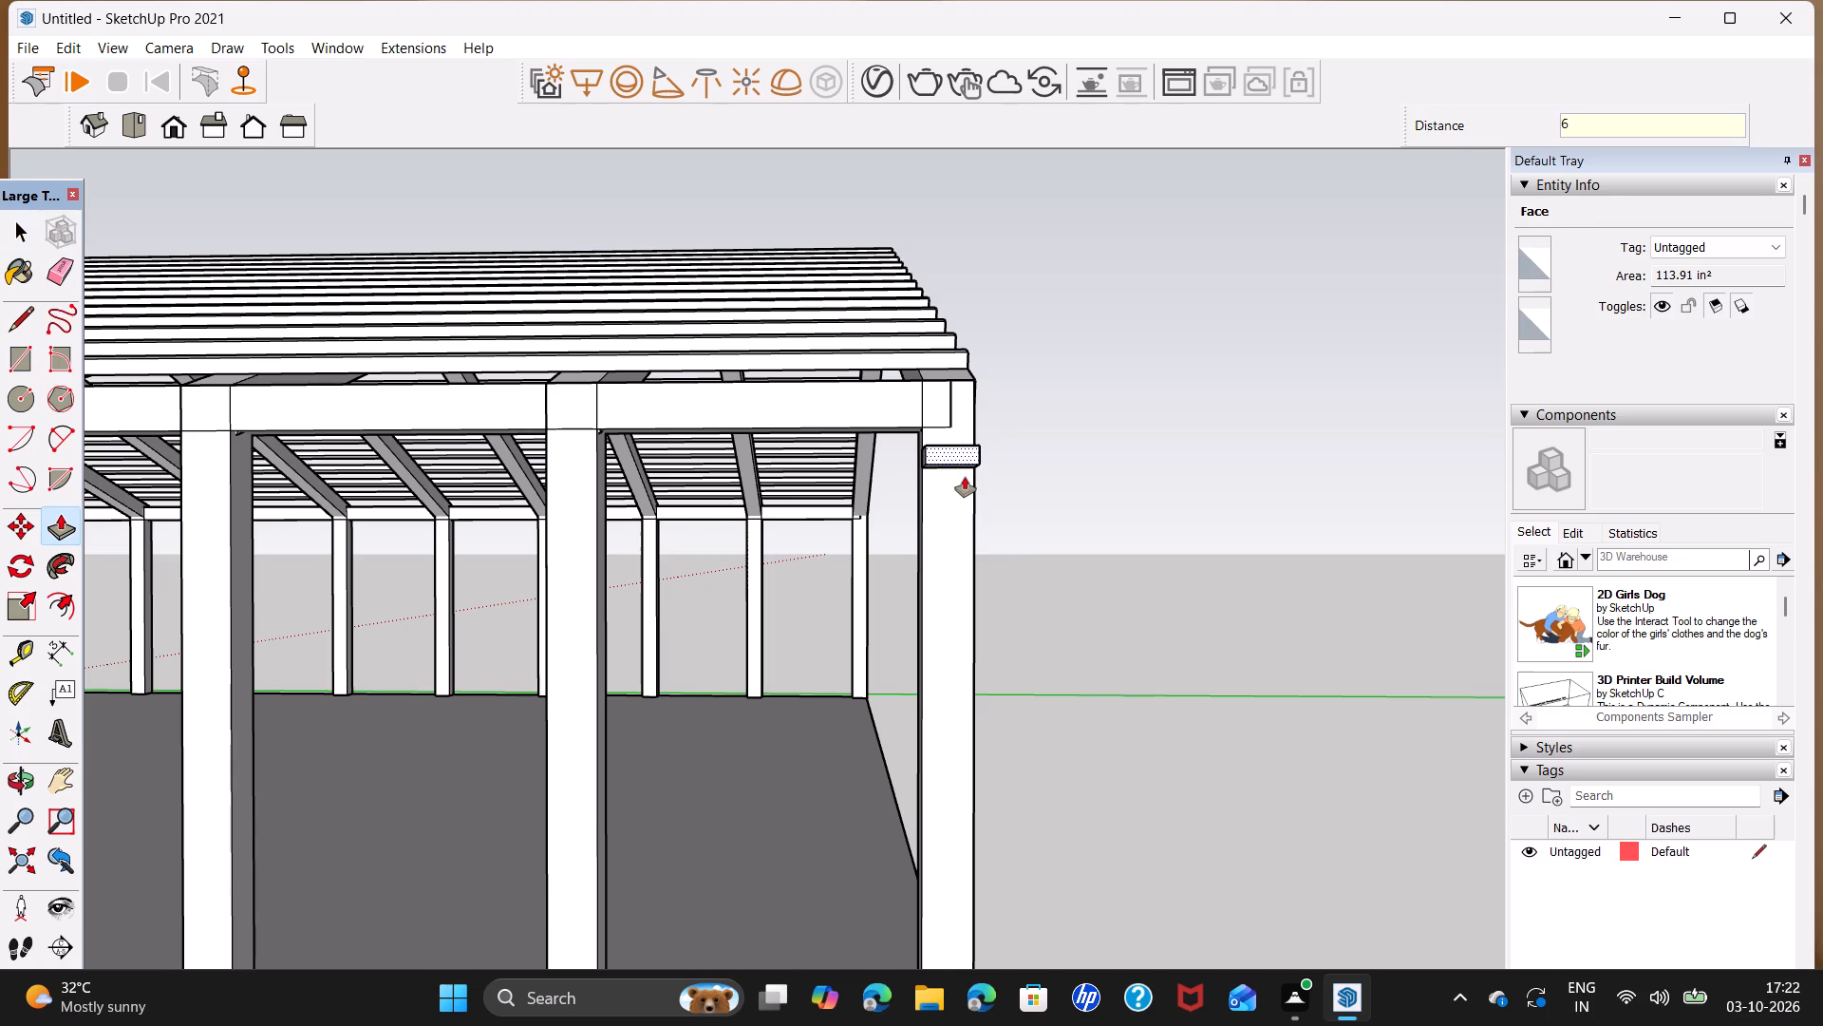
pyautogui.press('Return')
pyautogui.press('space')
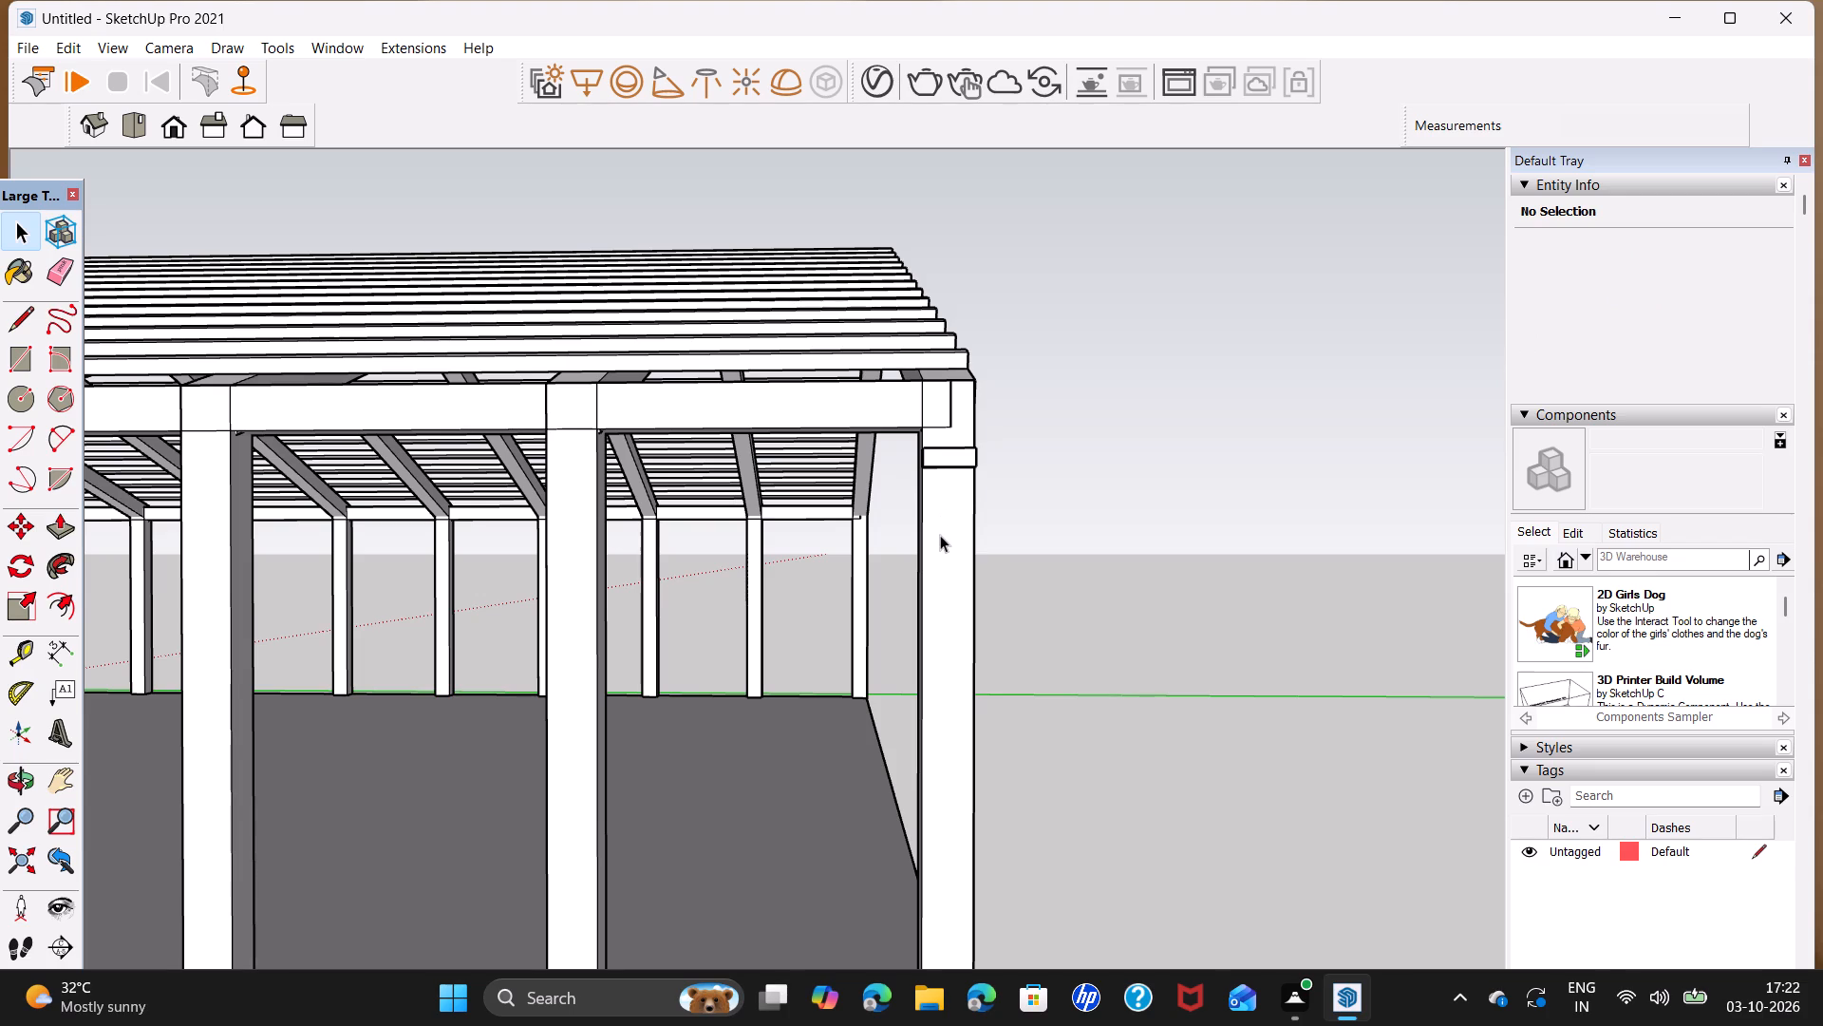
# Group the block's front face together with its four edges.
pyautogui.click(941, 464)
pyautogui.doubleClick(948, 461)
pyautogui.rightClick(948, 461)
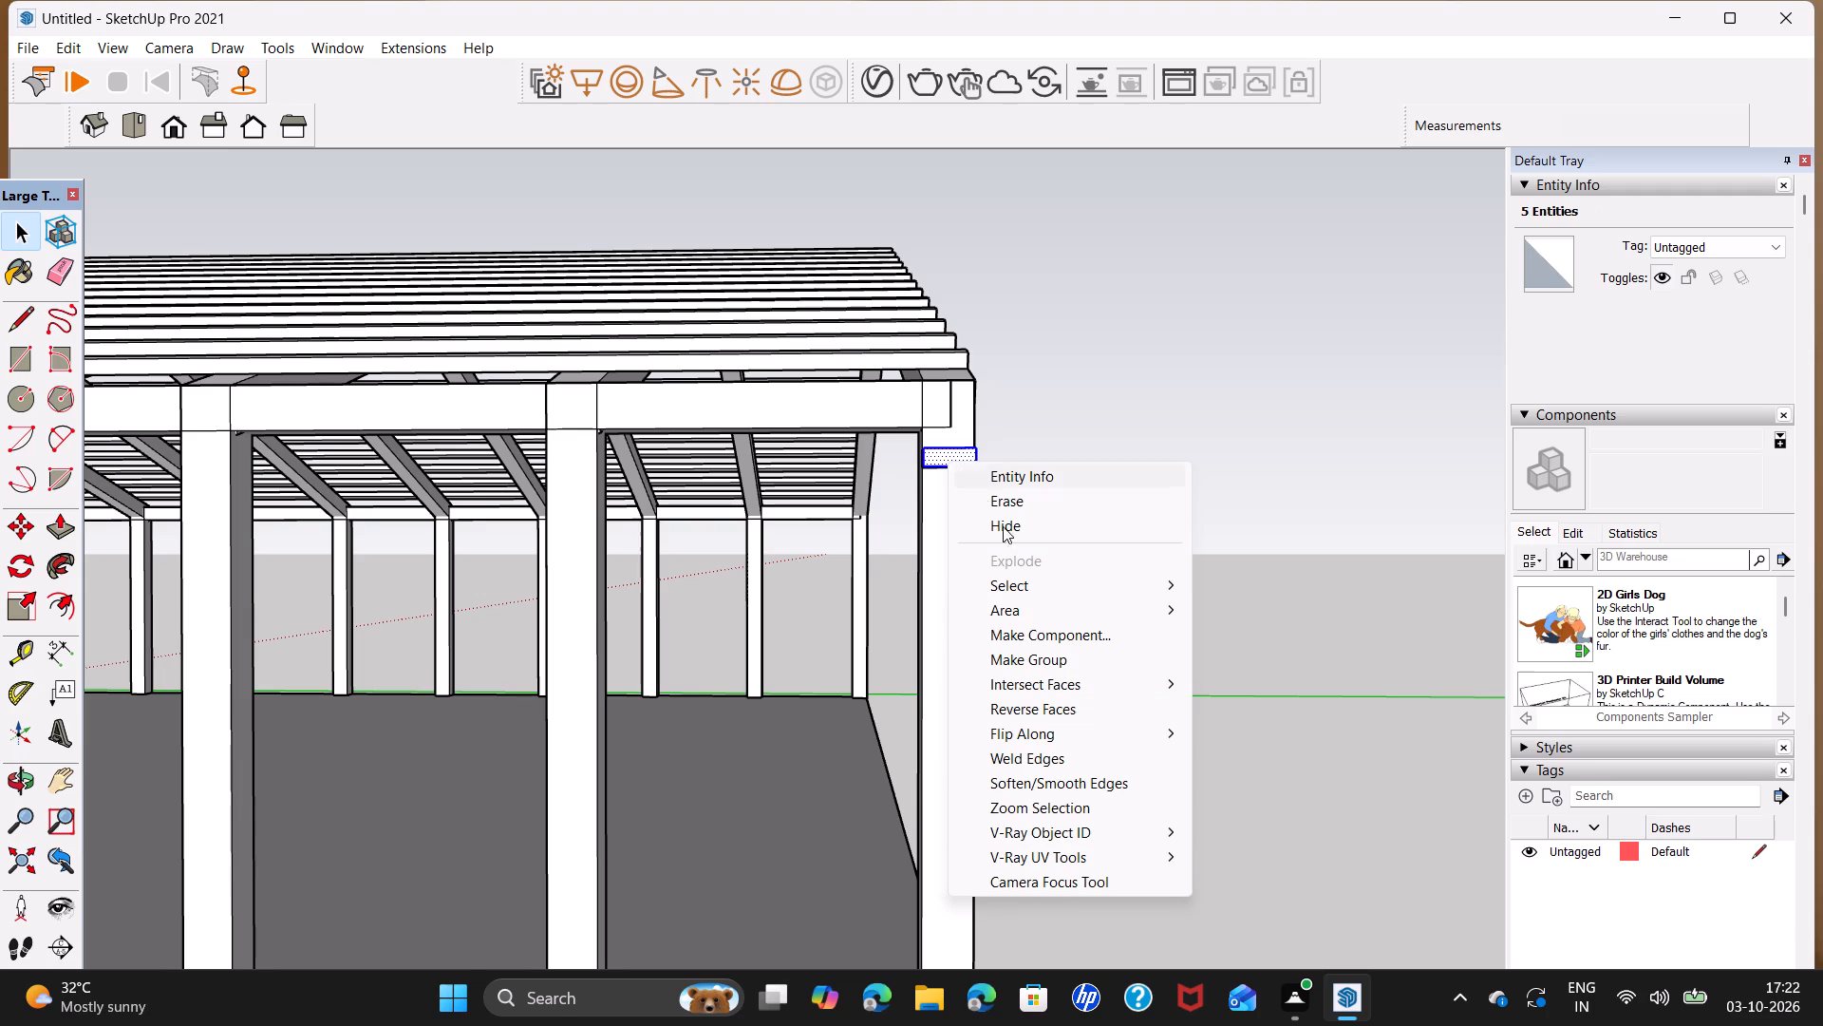
pyautogui.click(1058, 662)
# Group the block's remaining faces and edges, and clear the selection.
pyautogui.moveTo(968, 536); pyautogui.dragTo(1080, 378, button='middle')
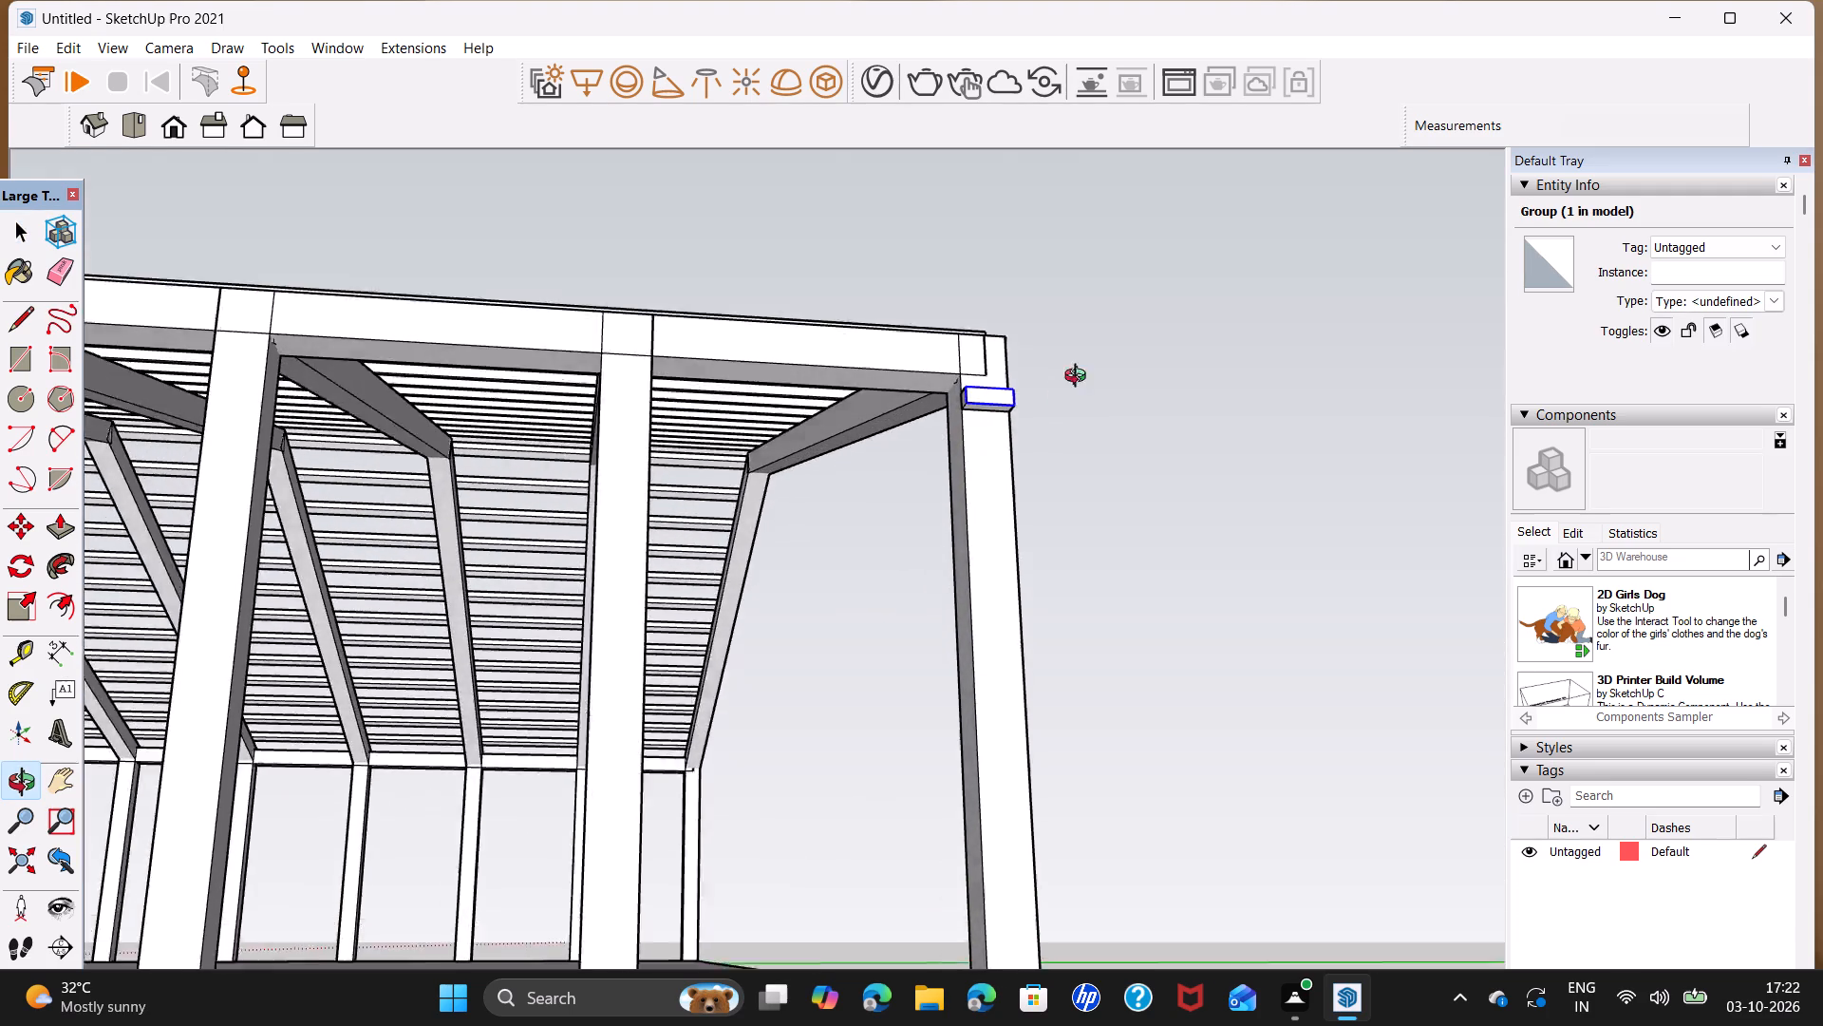
pyautogui.moveTo(1080, 378); pyautogui.dragTo(1205, 357, button='middle')
pyautogui.tripleClick(1030, 422)
pyautogui.click(1030, 419)
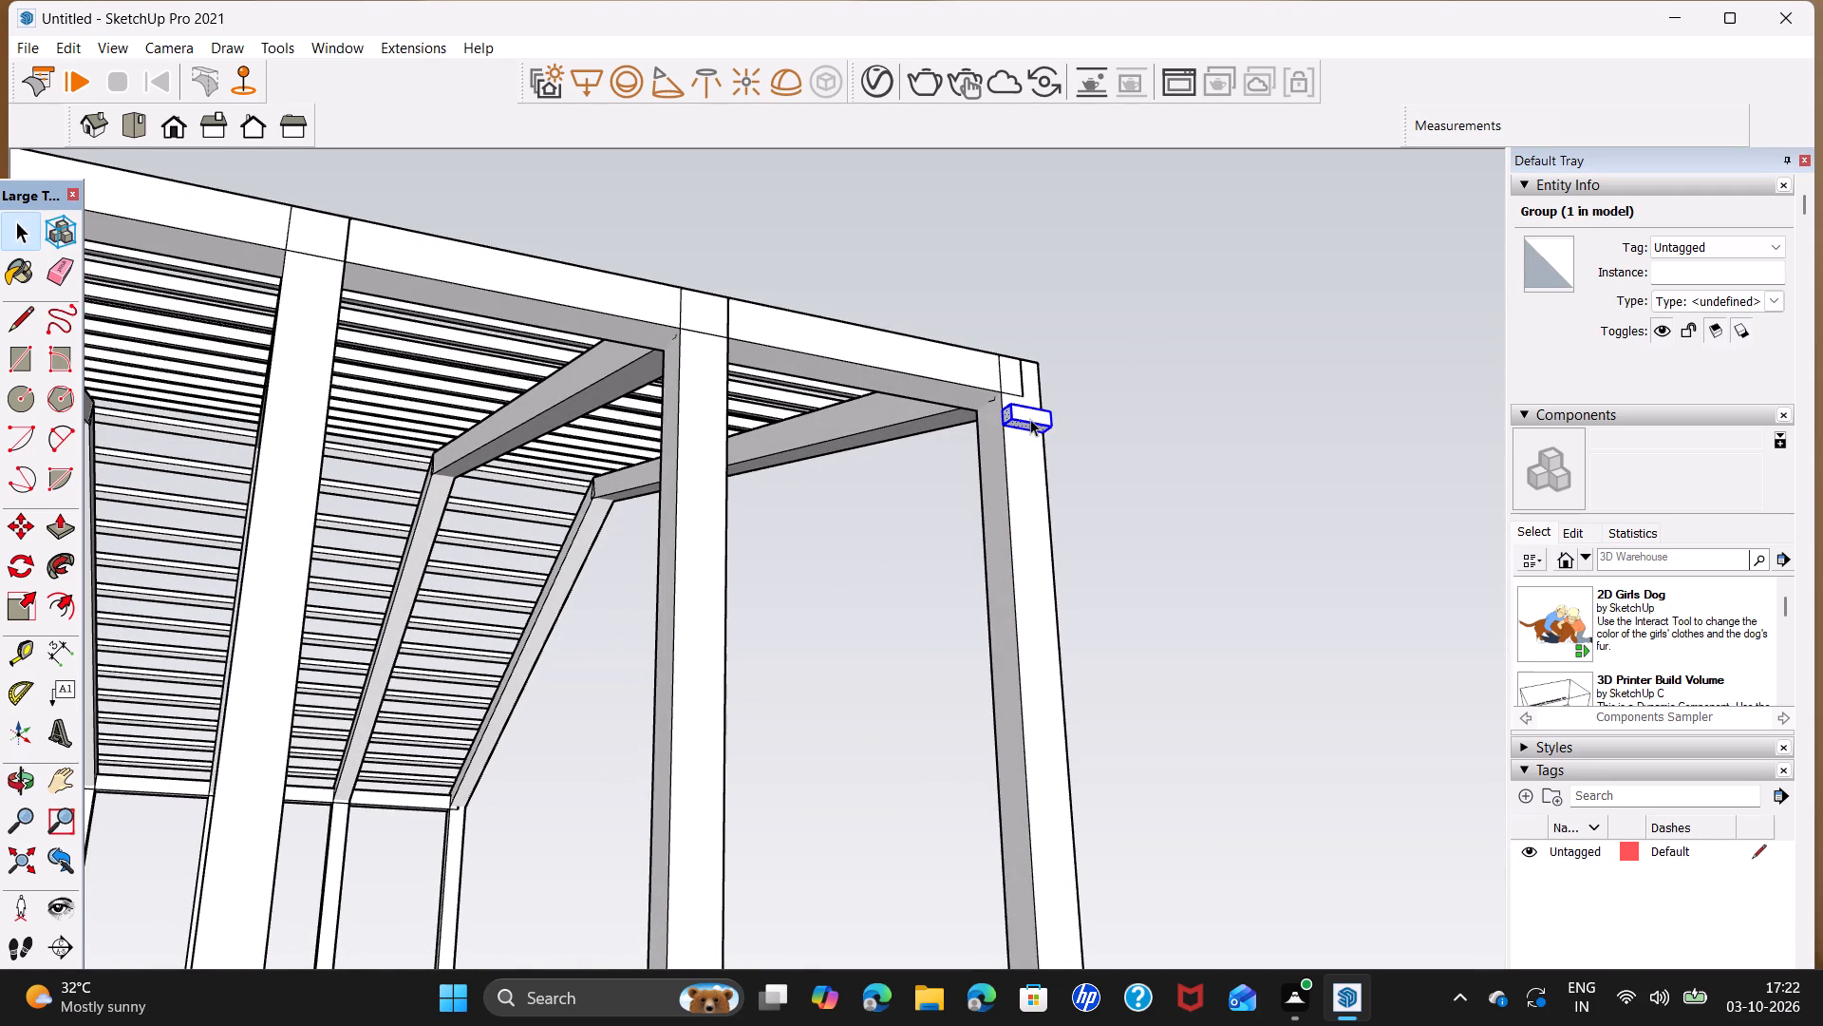
pyautogui.rightClick(1029, 419)
pyautogui.click(1112, 620)
pyautogui.click(1162, 472)
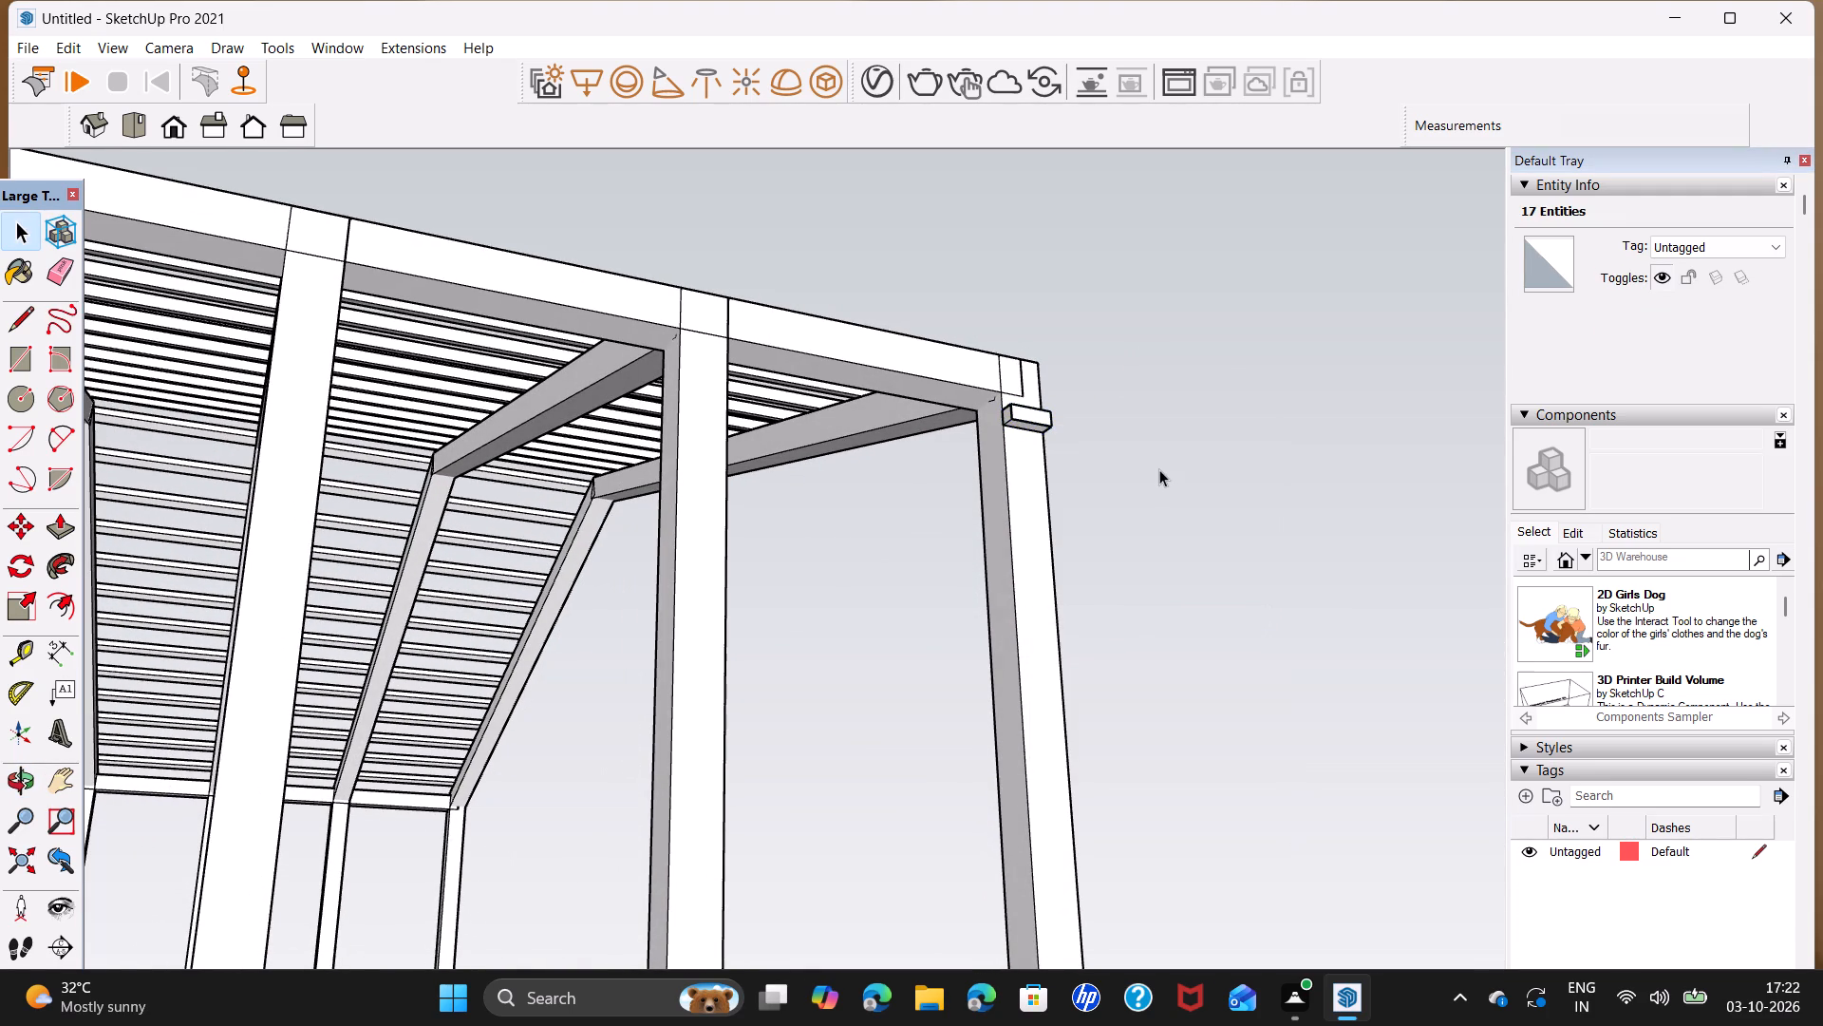
# Combine the block's two groups into a single group and clear the selection.
pyautogui.click(1016, 412)
pyautogui.click(1022, 426)
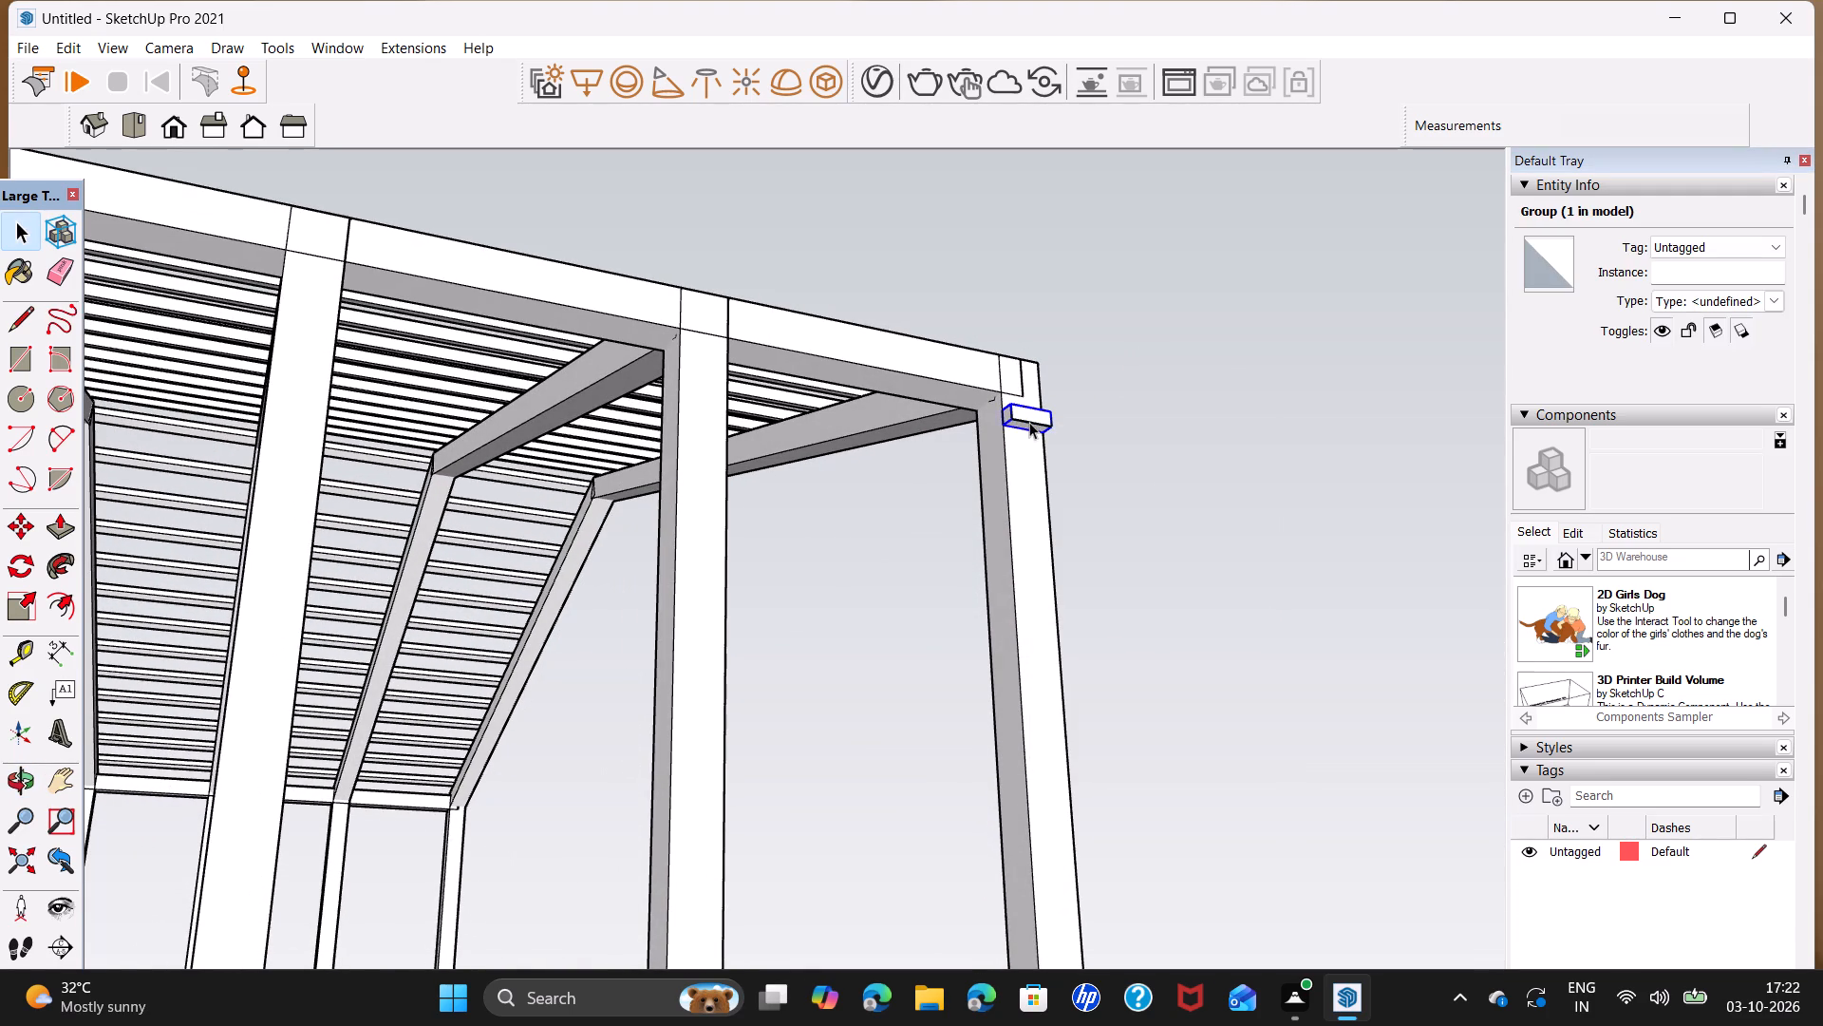
pyautogui.scroll(11, 1029, 422)
pyautogui.click(1029, 408)
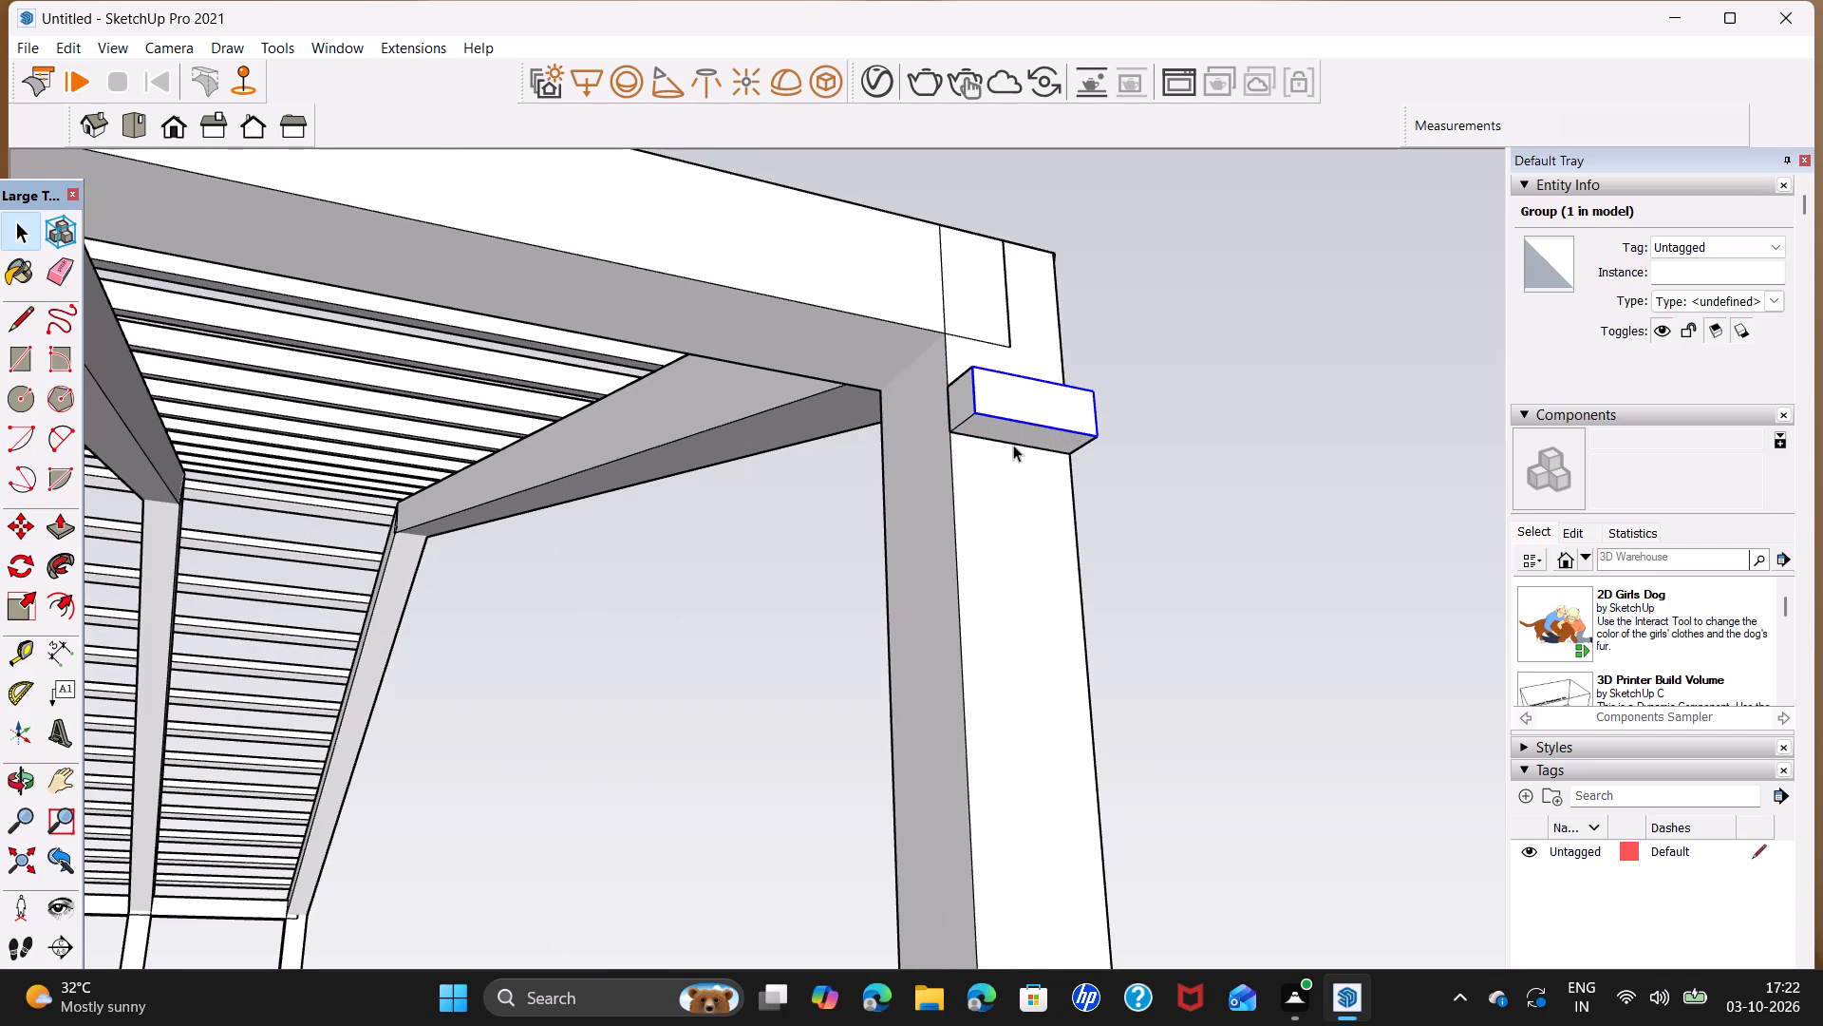
pyautogui.keyDown('ctrl'); pyautogui.click(1023, 434); pyautogui.keyUp('ctrl')
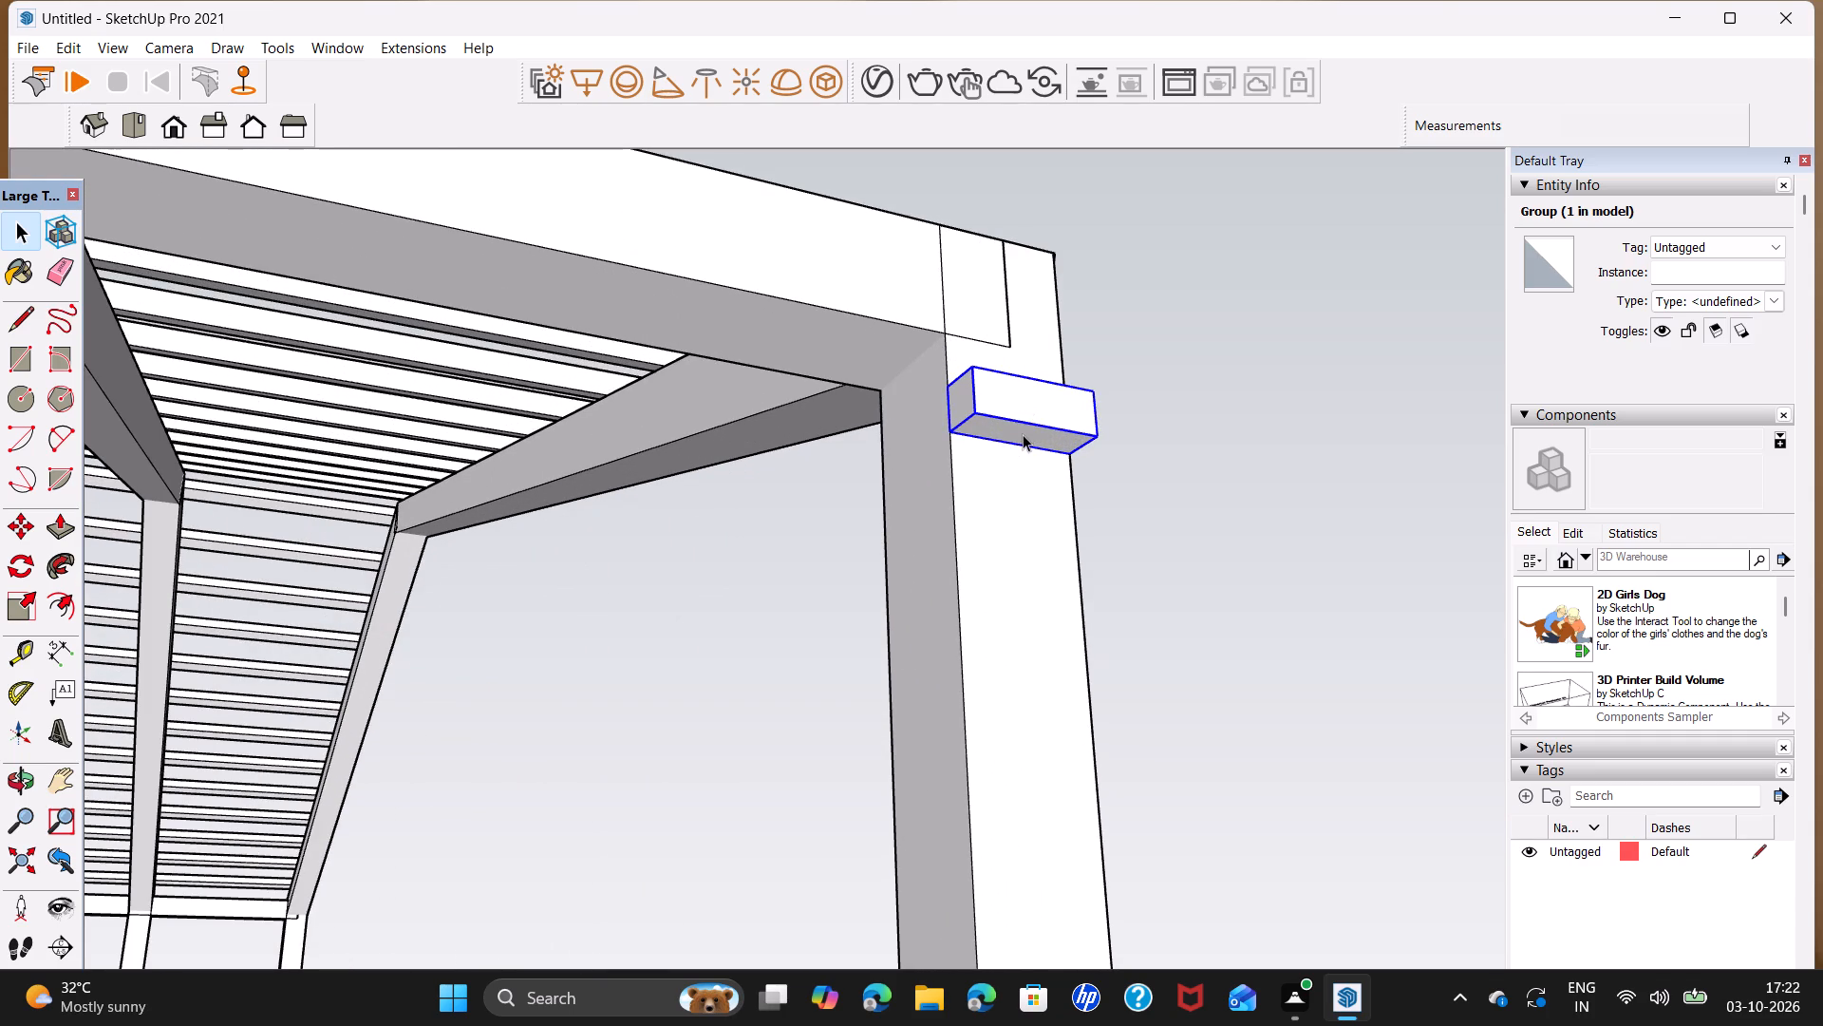
pyautogui.rightClick(1061, 412)
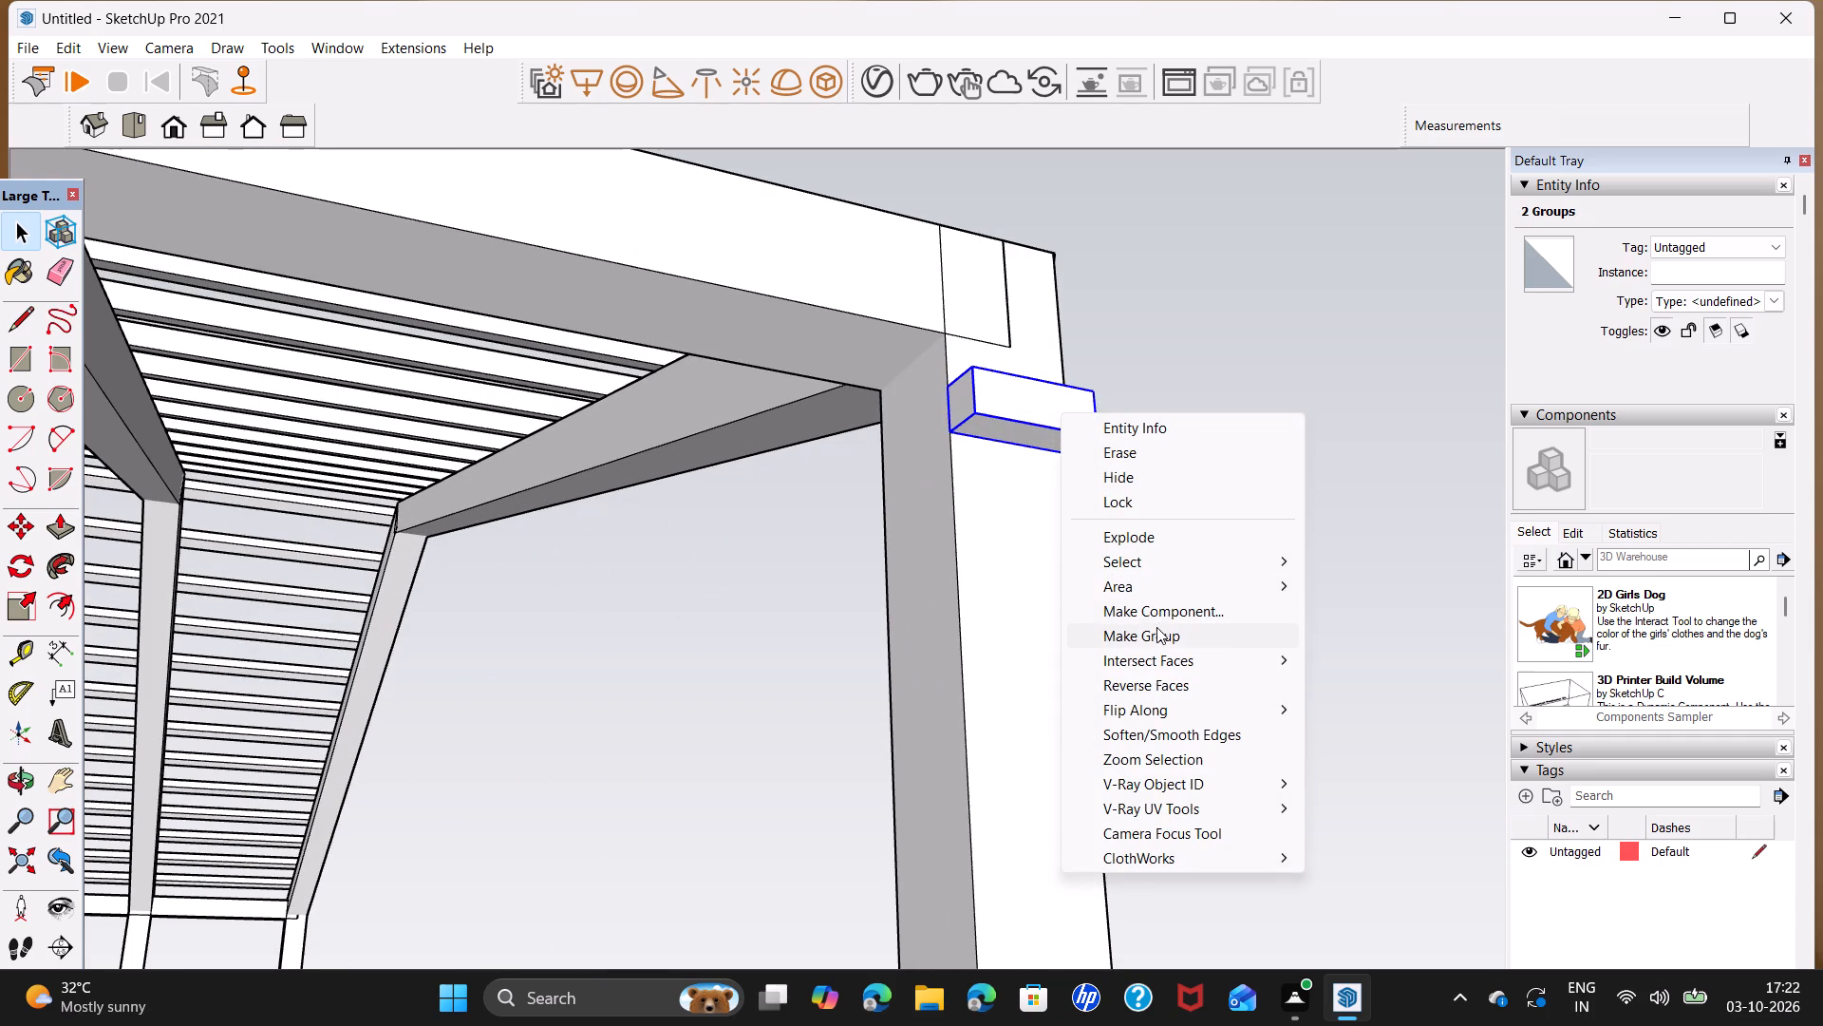
pyautogui.click(1156, 631)
pyautogui.click(1211, 553)
# Move the grouped block about 1' 11 1/4" straight down along the corner column.
pyautogui.click(1049, 425)
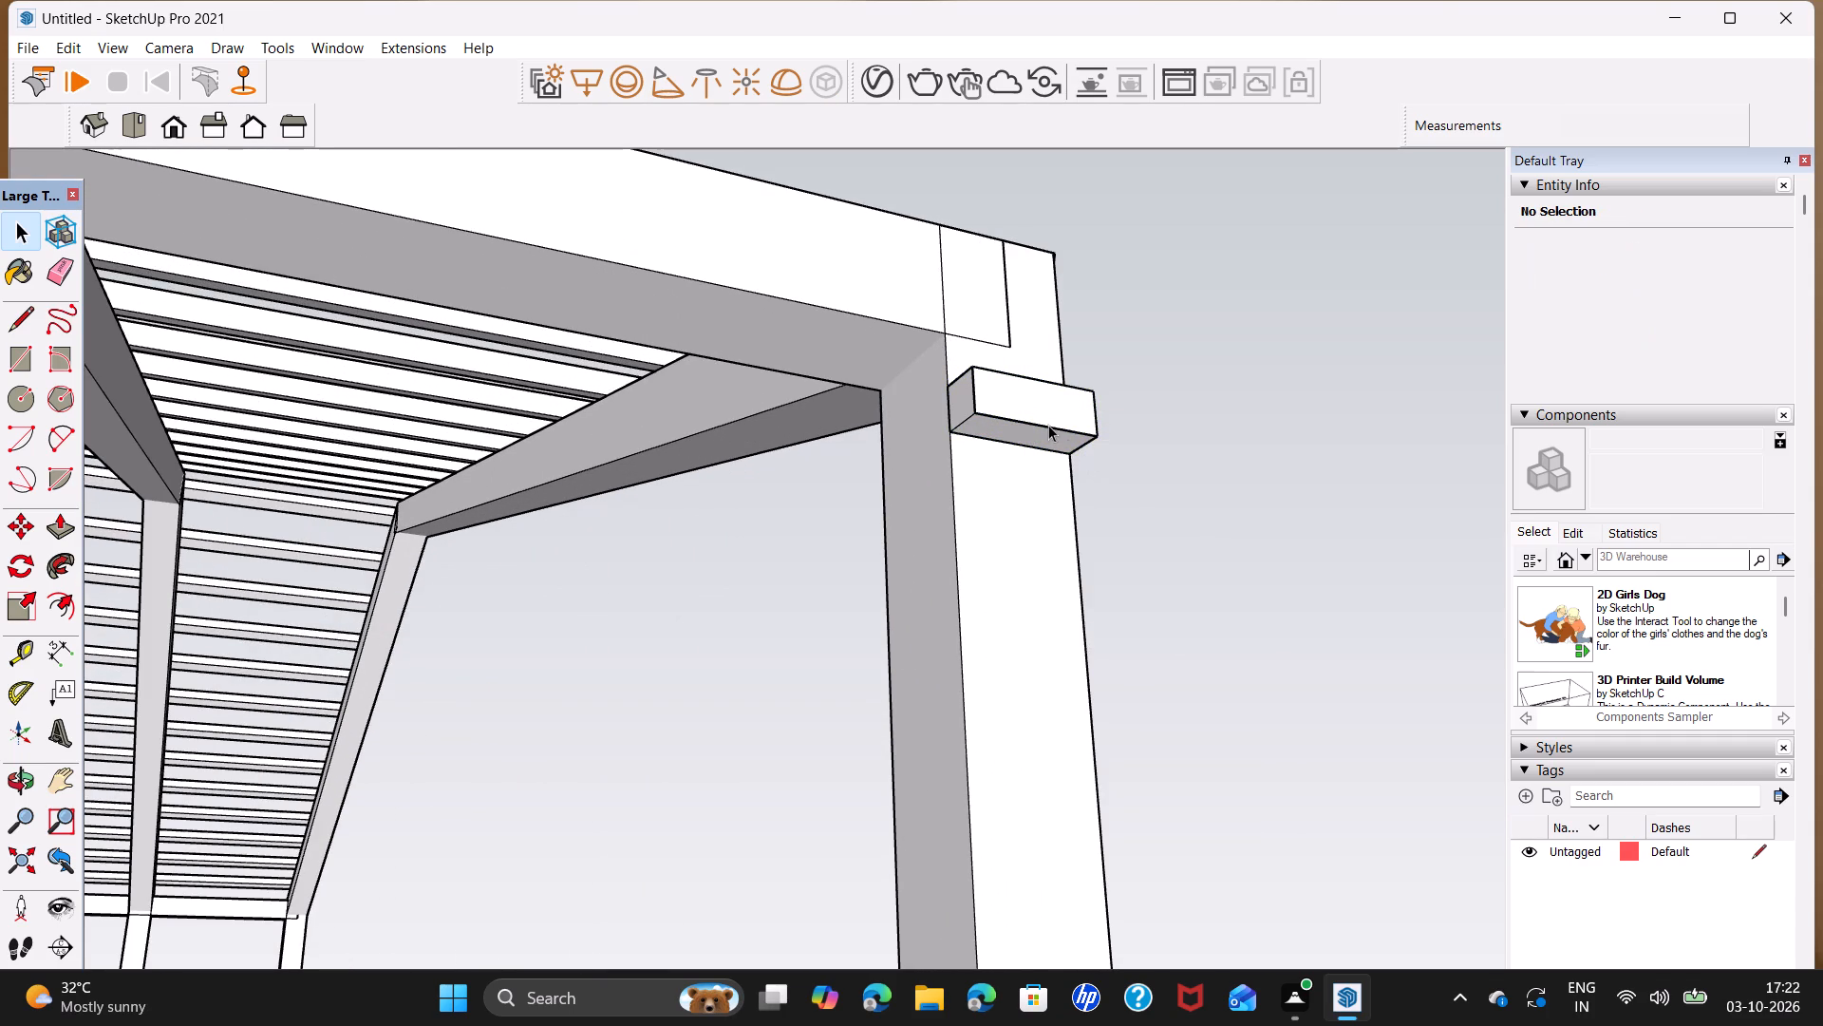
pyautogui.scroll(1, 1048, 420)
pyautogui.moveTo(1048, 420); pyautogui.dragTo(909, 565, button='middle')
pyautogui.scroll(-4, 909, 564)
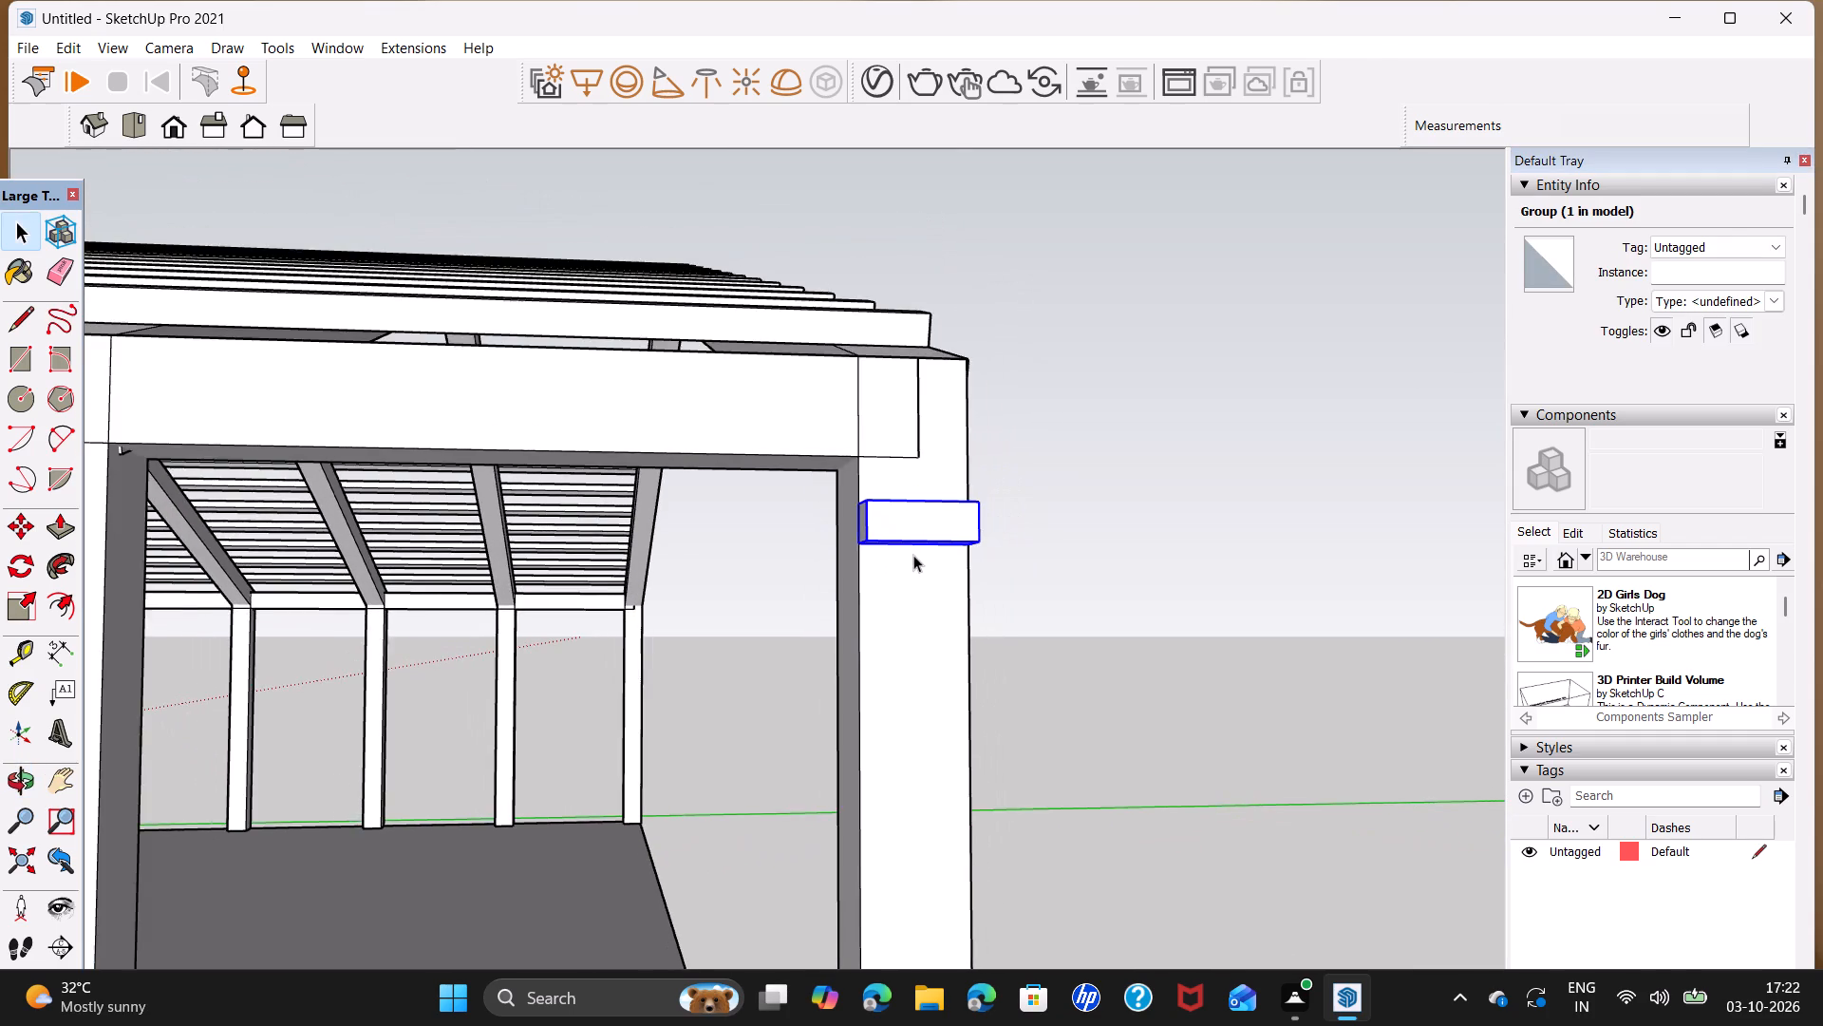
pyautogui.scroll(-3, 913, 554)
pyautogui.moveTo(913, 551); pyautogui.dragTo(1257, 524, button='middle')
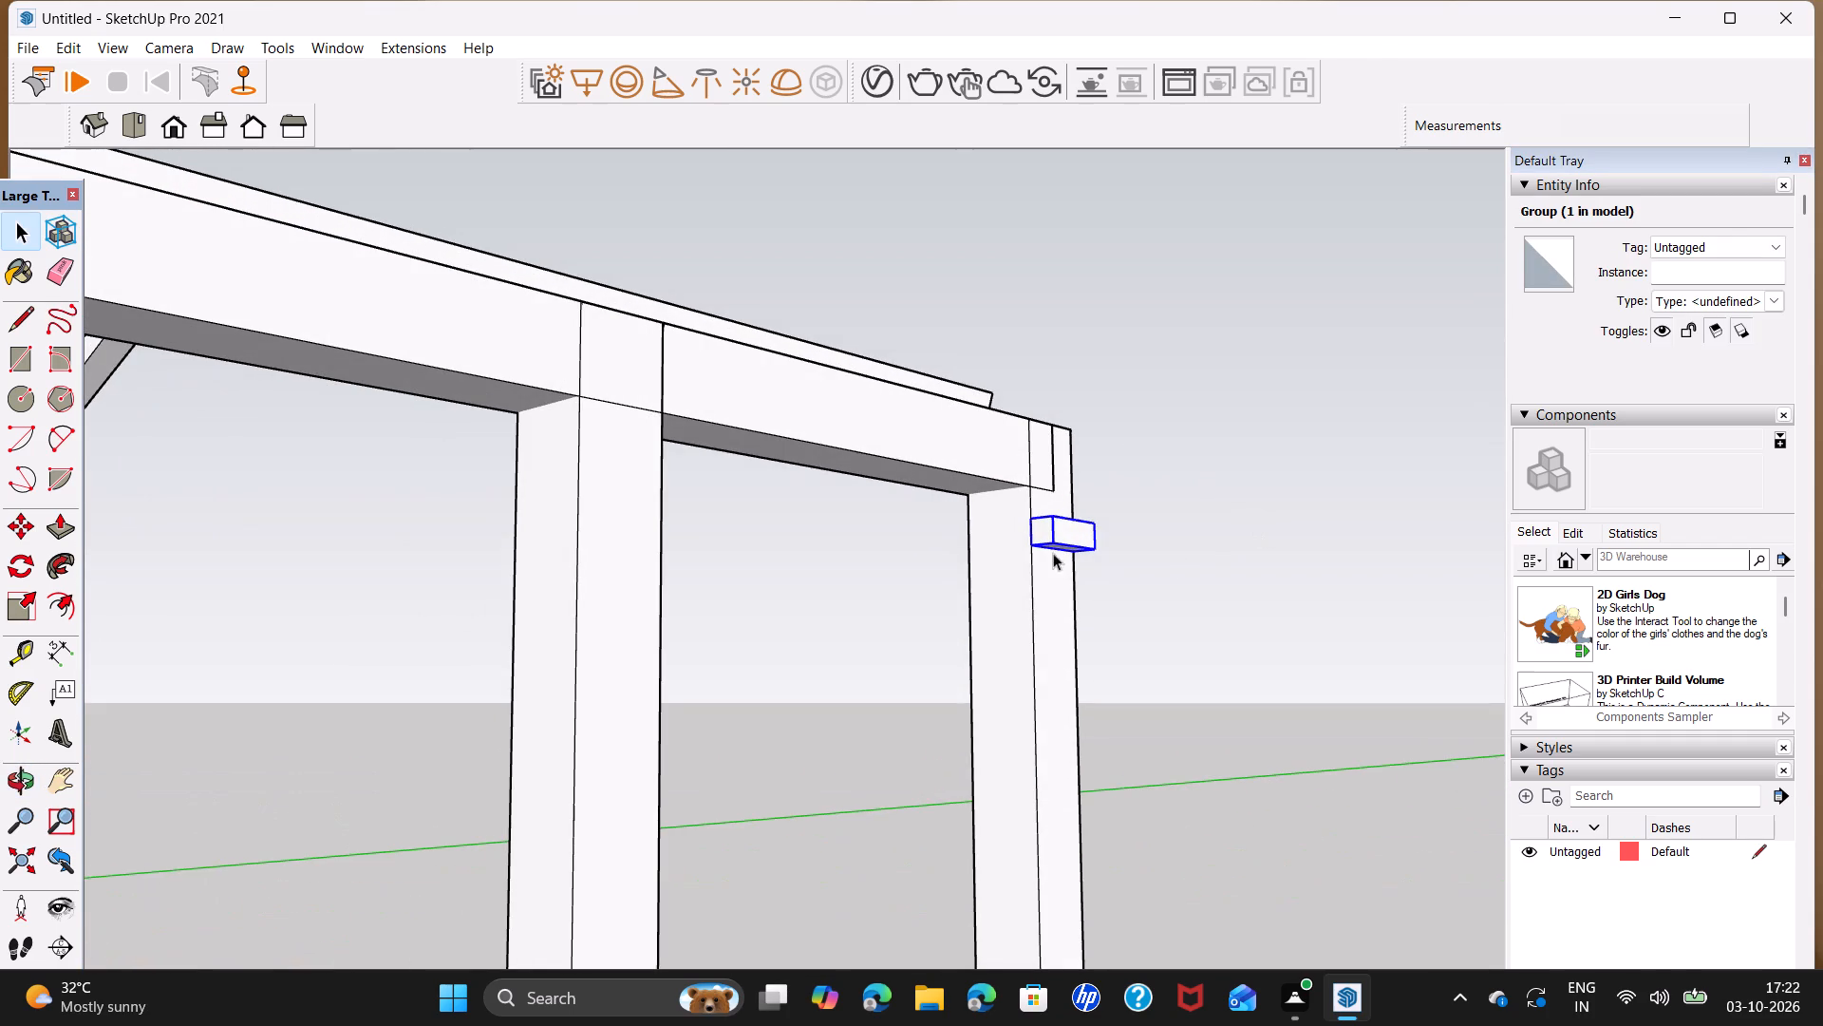
pyautogui.press('m')
pyautogui.click(1028, 541)
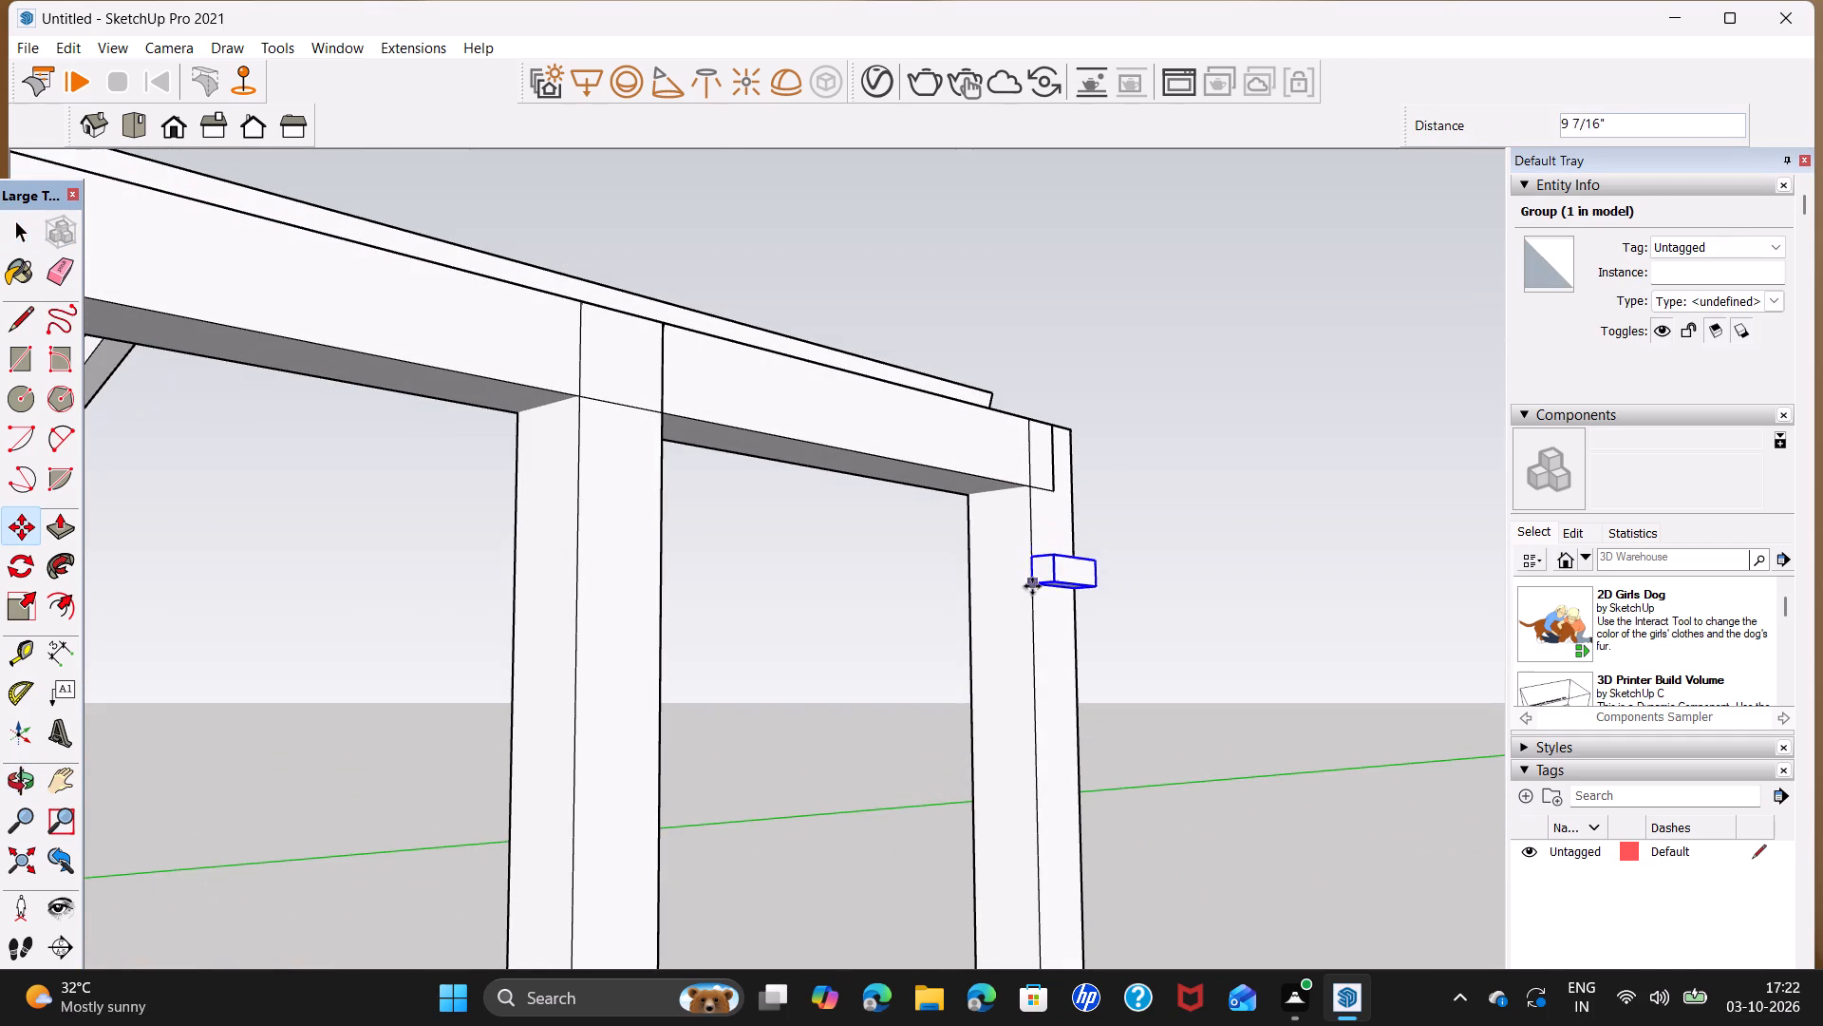
pyautogui.click(1039, 644)
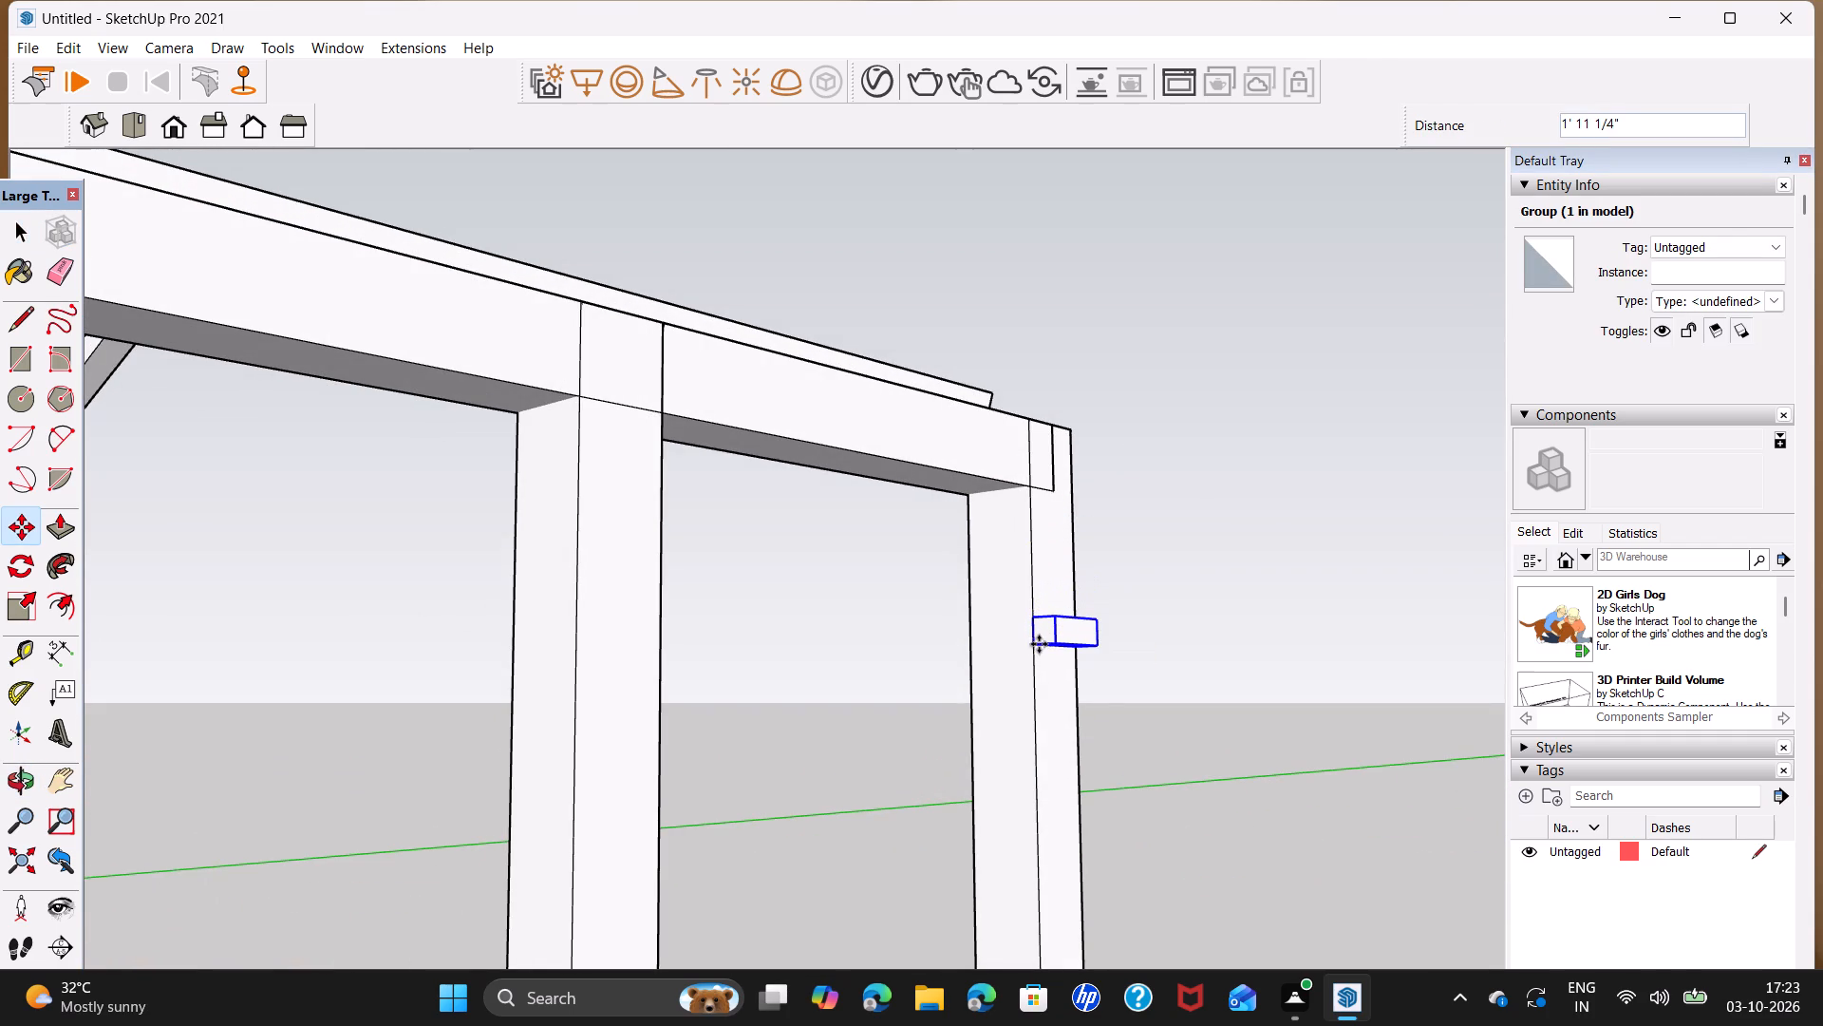
# Copy the block three times down the corner column's outer face at 4' spacing.
pyautogui.moveTo(1067, 640); pyautogui.dragTo(1305, 632, button='middle')
pyautogui.scroll(-2, 1239, 647)
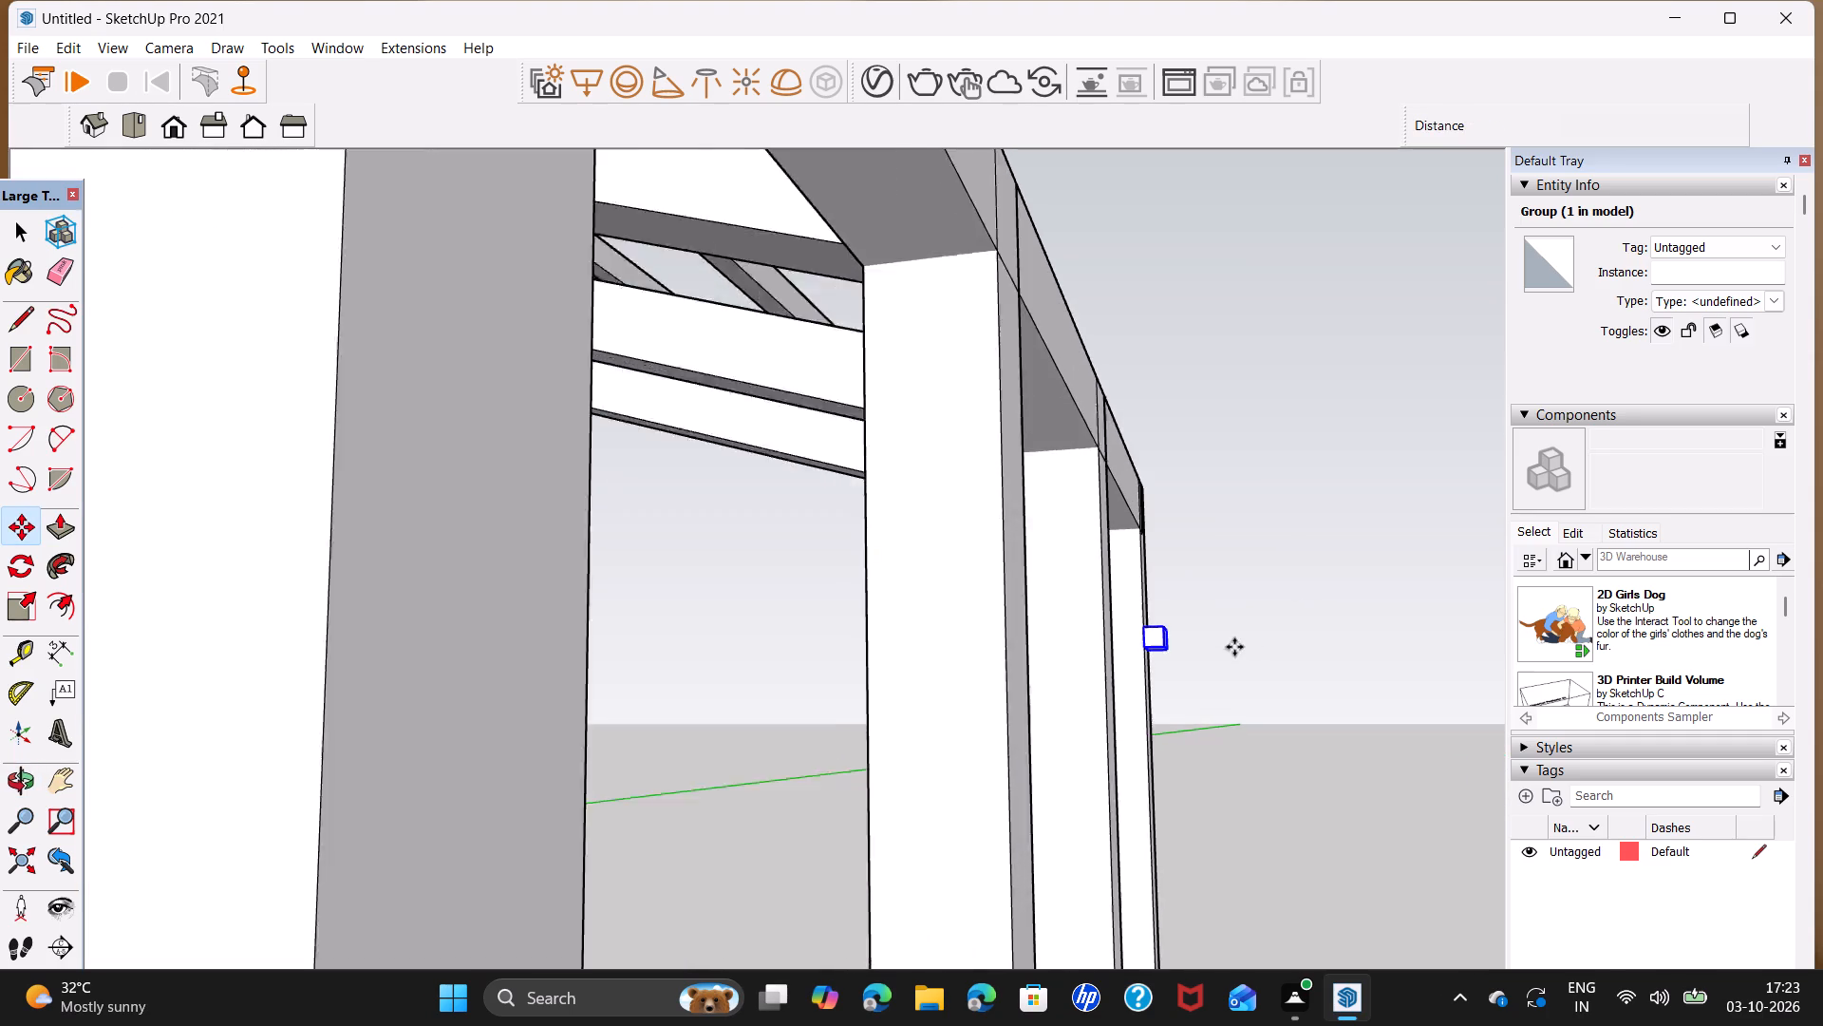
pyautogui.scroll(-1, 1234, 647)
pyautogui.keyDown('shift'); pyautogui.moveTo(1216, 688); pyautogui.dragTo(1054, 322, button='middle'); pyautogui.keyUp('shift')
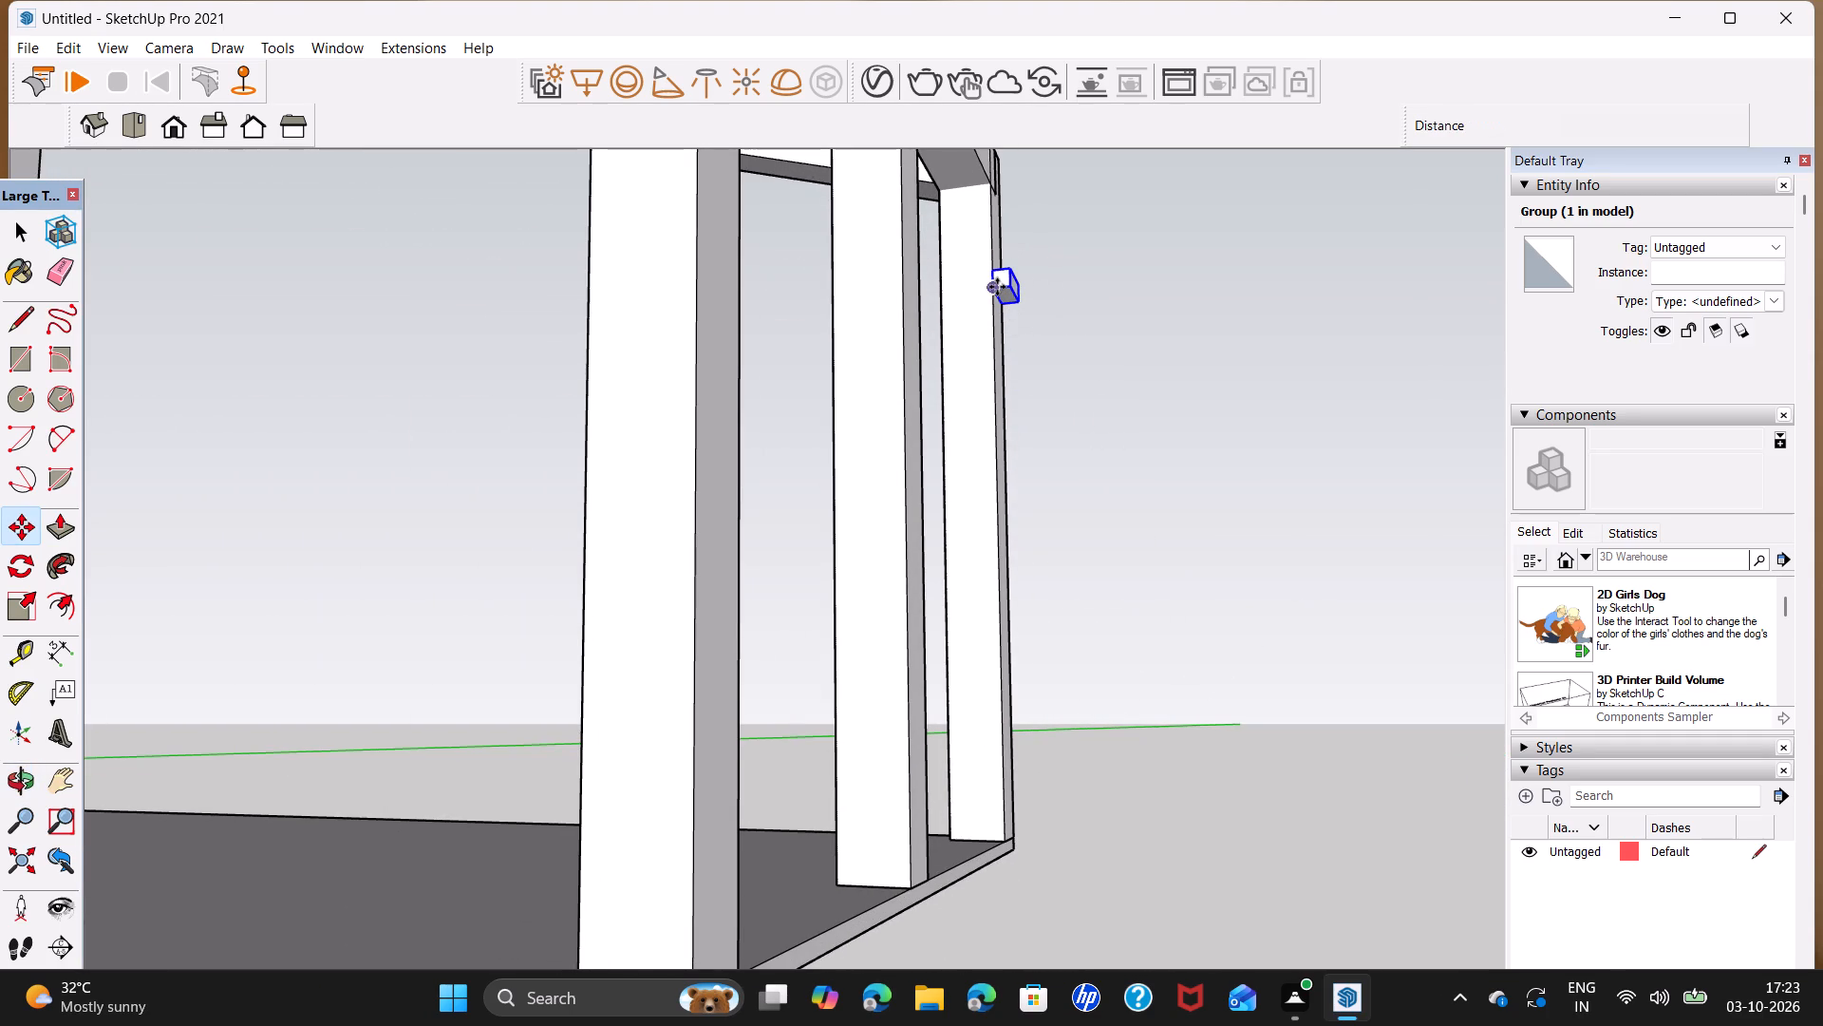
pyautogui.click(996, 288)
pyautogui.write("4'")
pyautogui.press('Return')
pyautogui.click(990, 426)
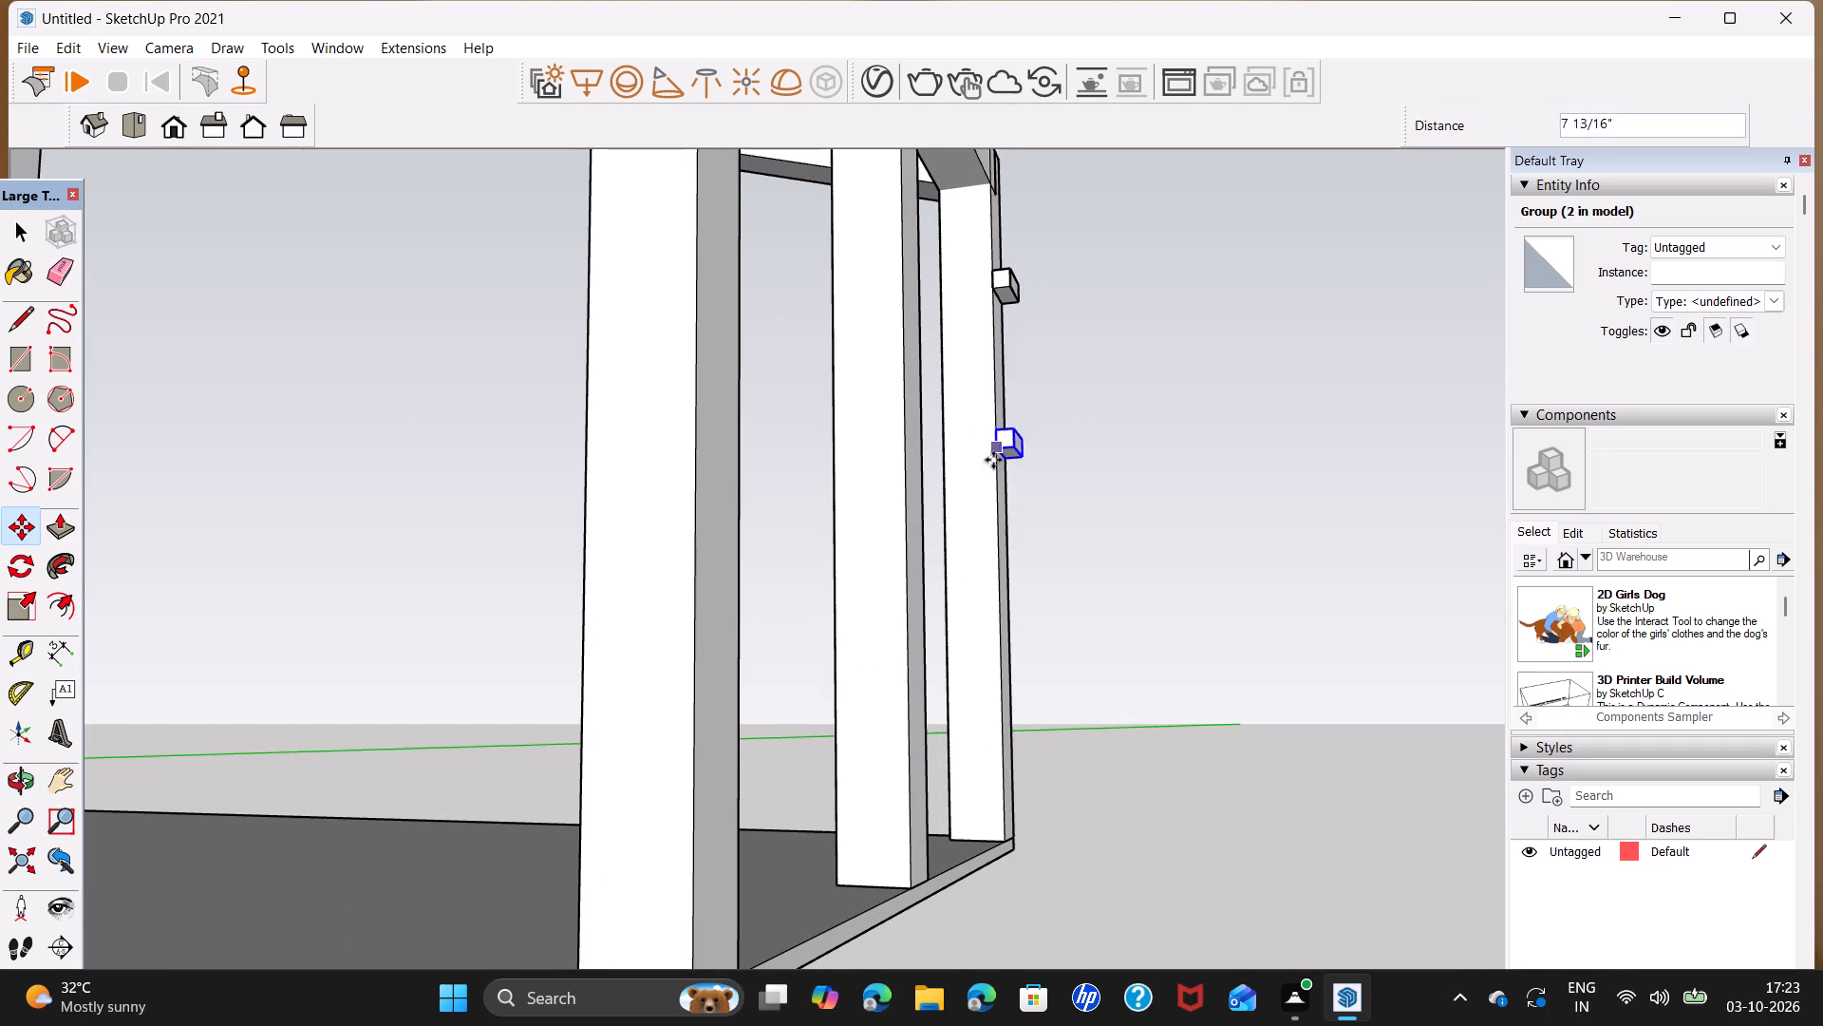
pyautogui.write("4'")
pyautogui.press('Return')
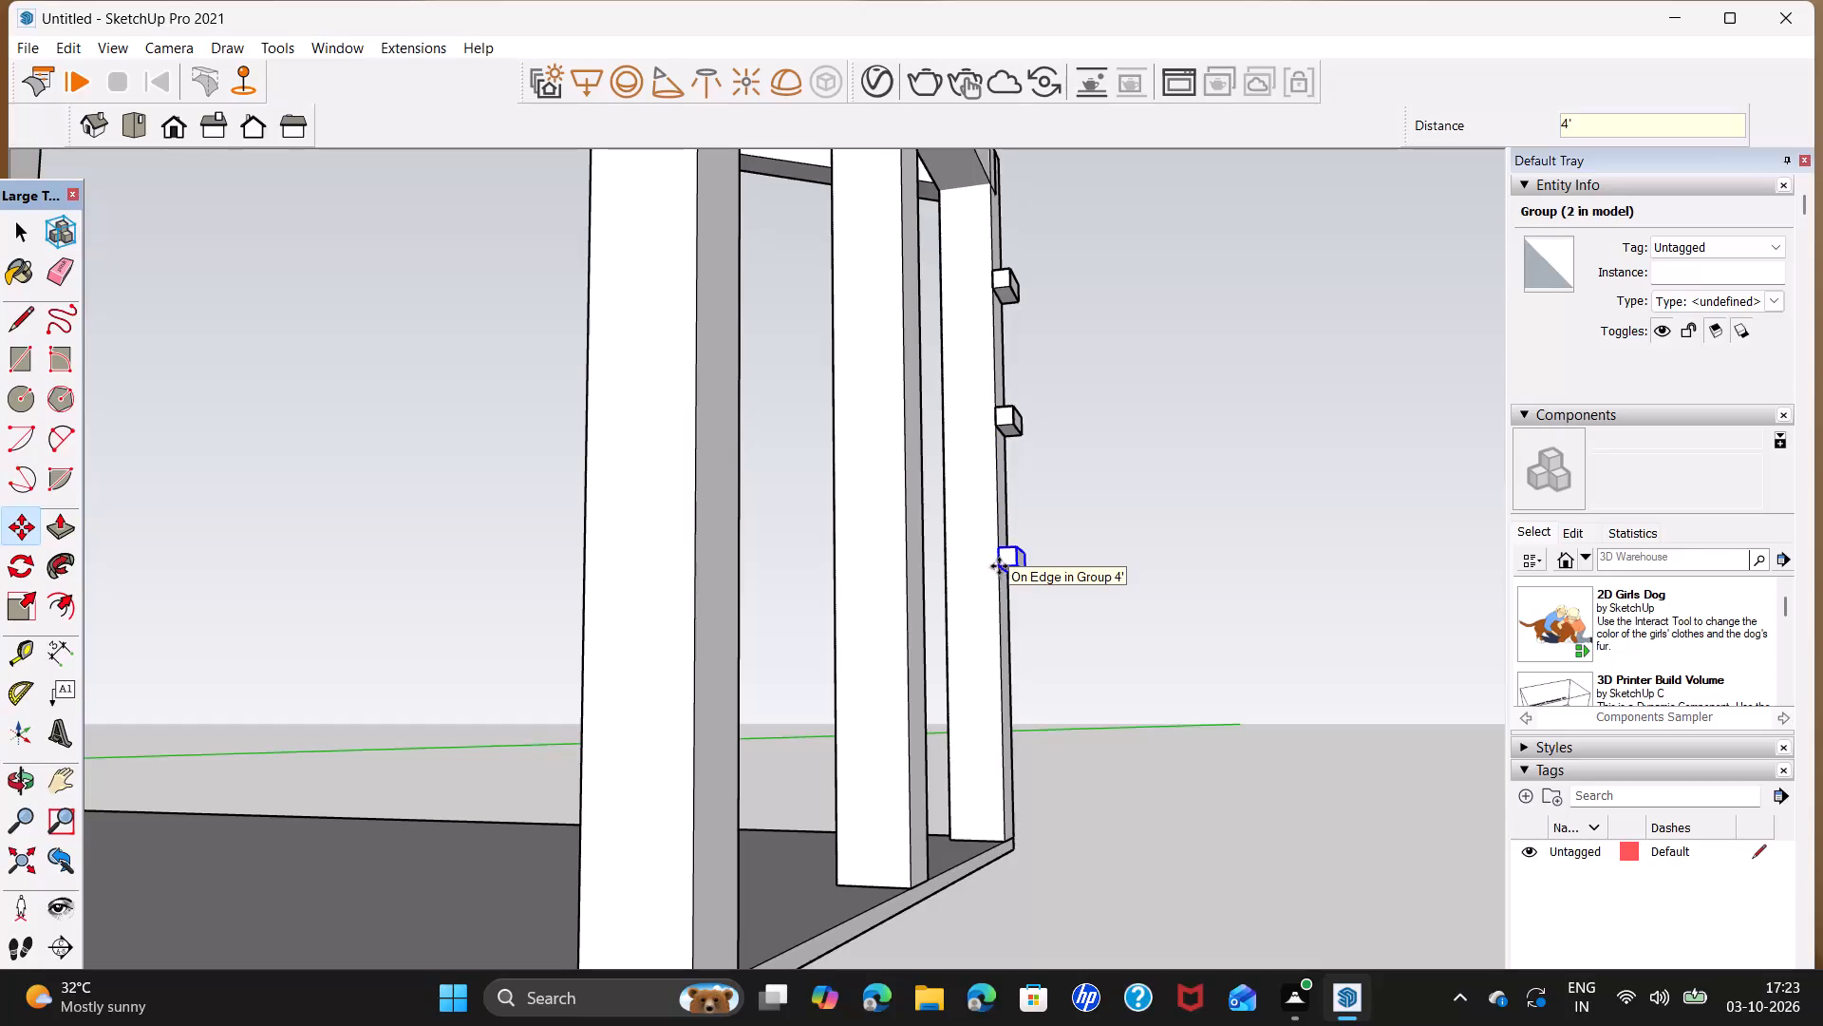
pyautogui.click(999, 563)
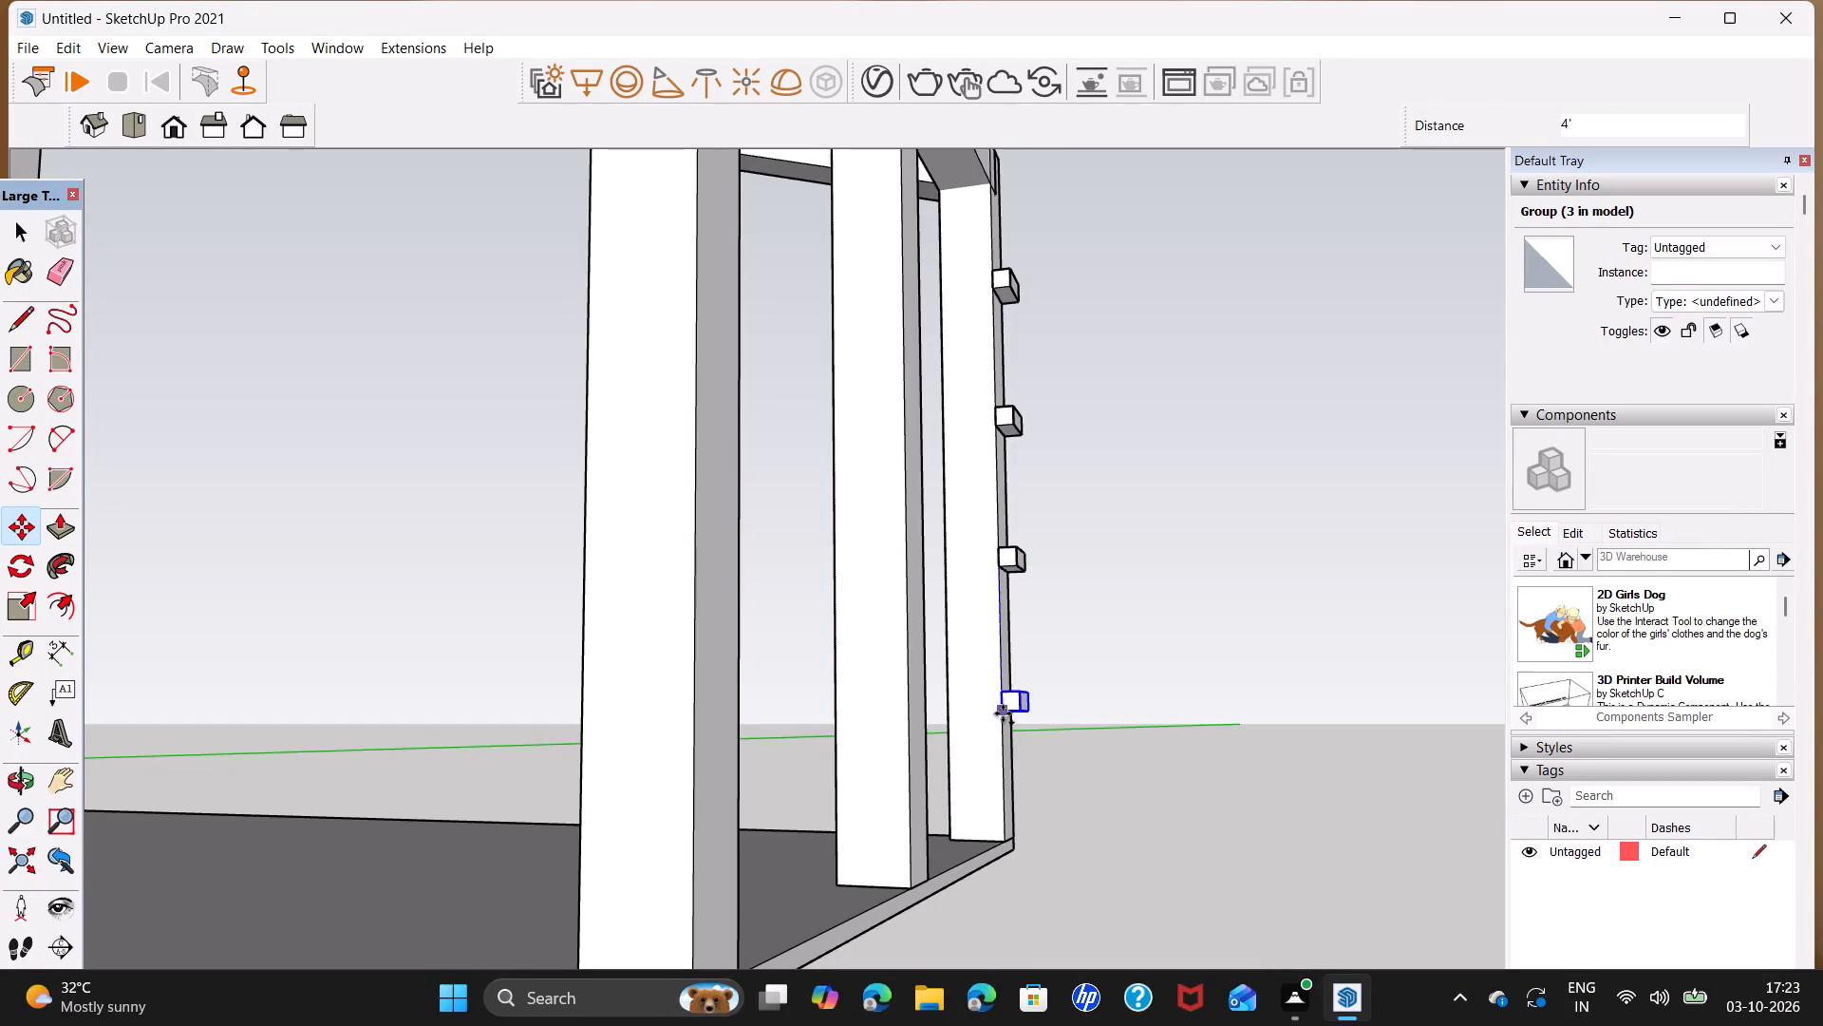
pyautogui.write("4'")
pyautogui.press('Return')
pyautogui.press('space')
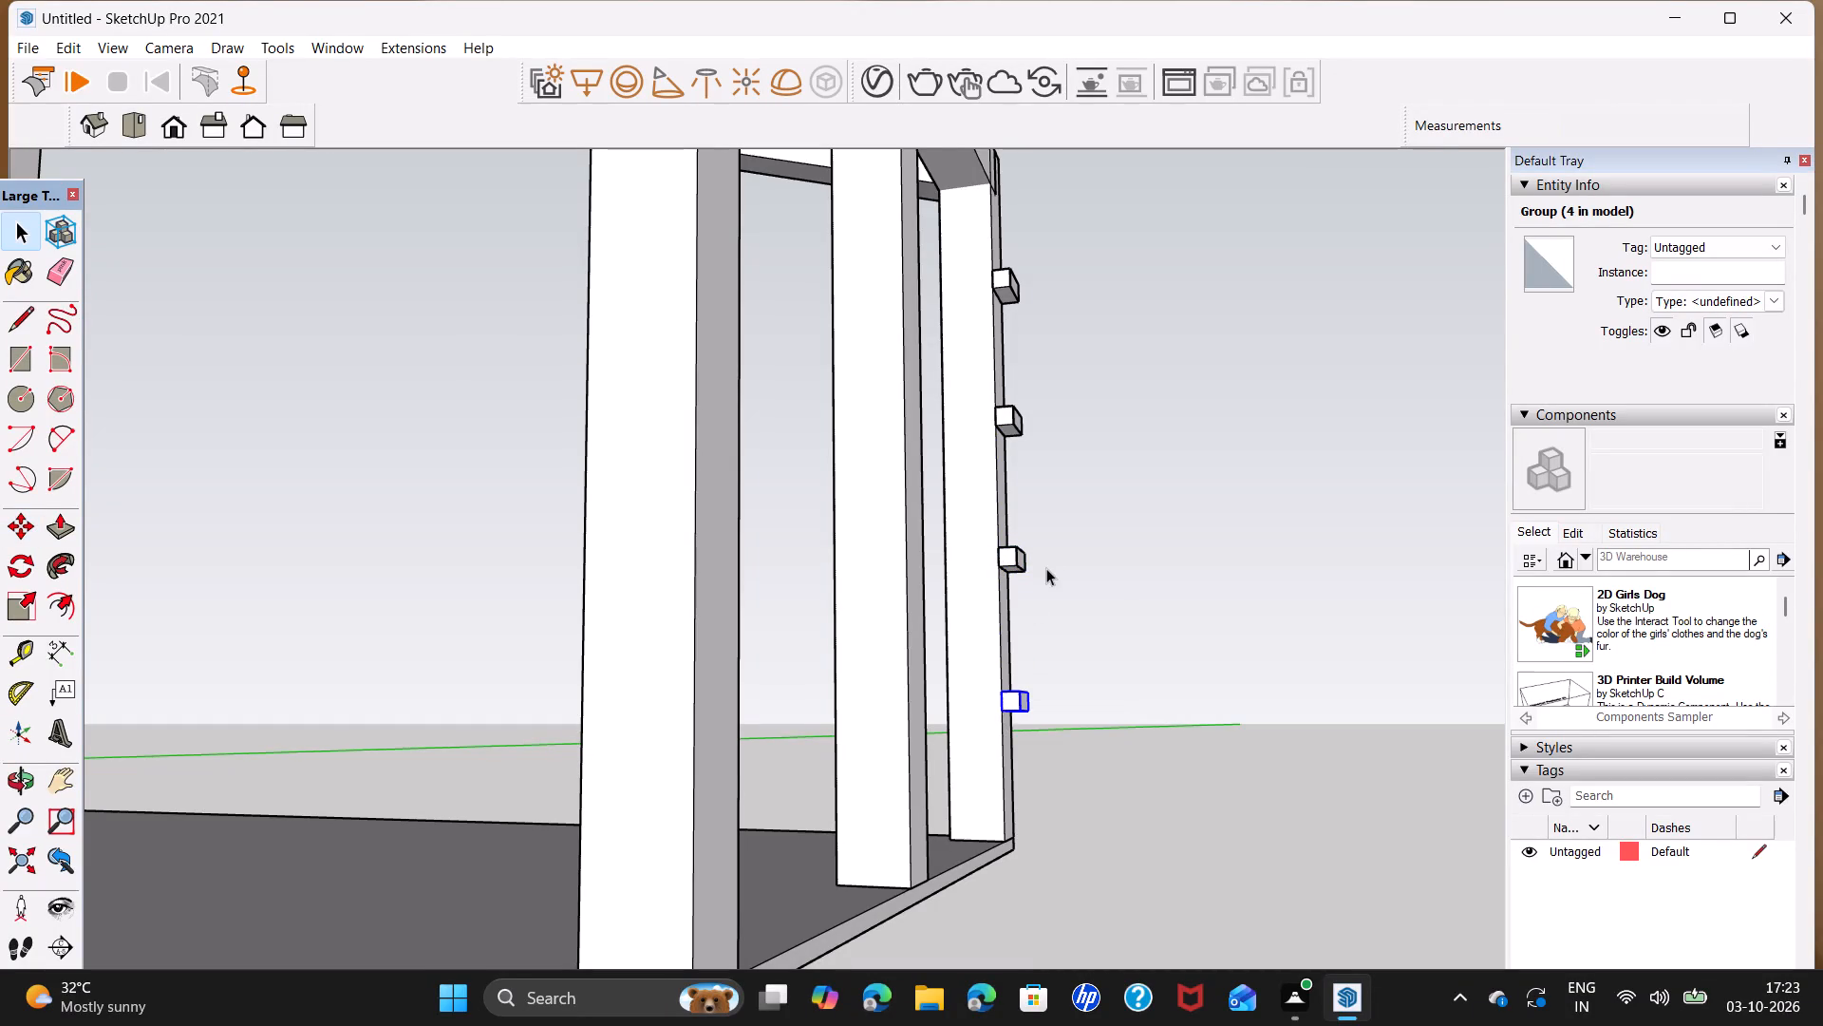
# Copy the topmost block about 101' 4" straight across the building to the outer face of the opposite corner column.
pyautogui.scroll(-5, 1050, 553)
pyautogui.moveTo(1071, 578); pyautogui.dragTo(532, 720, button='middle')
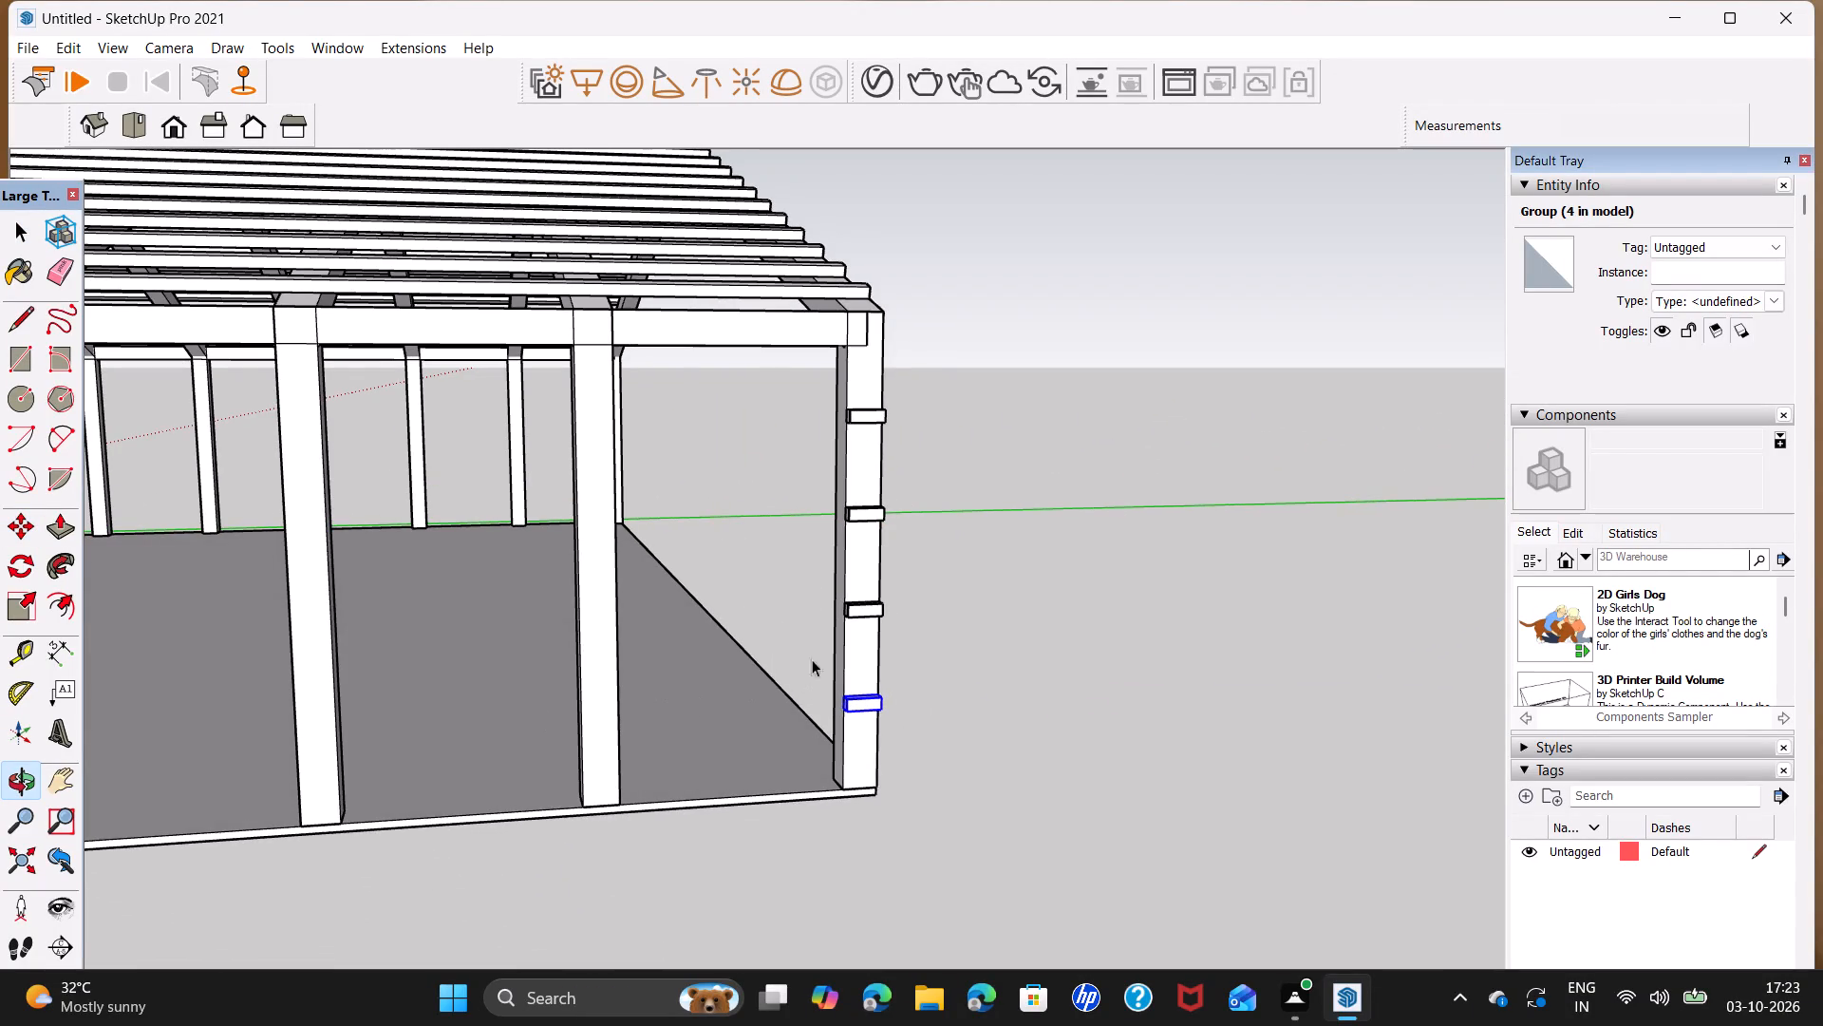
pyautogui.moveTo(786, 667); pyautogui.dragTo(1137, 701, button='middle')
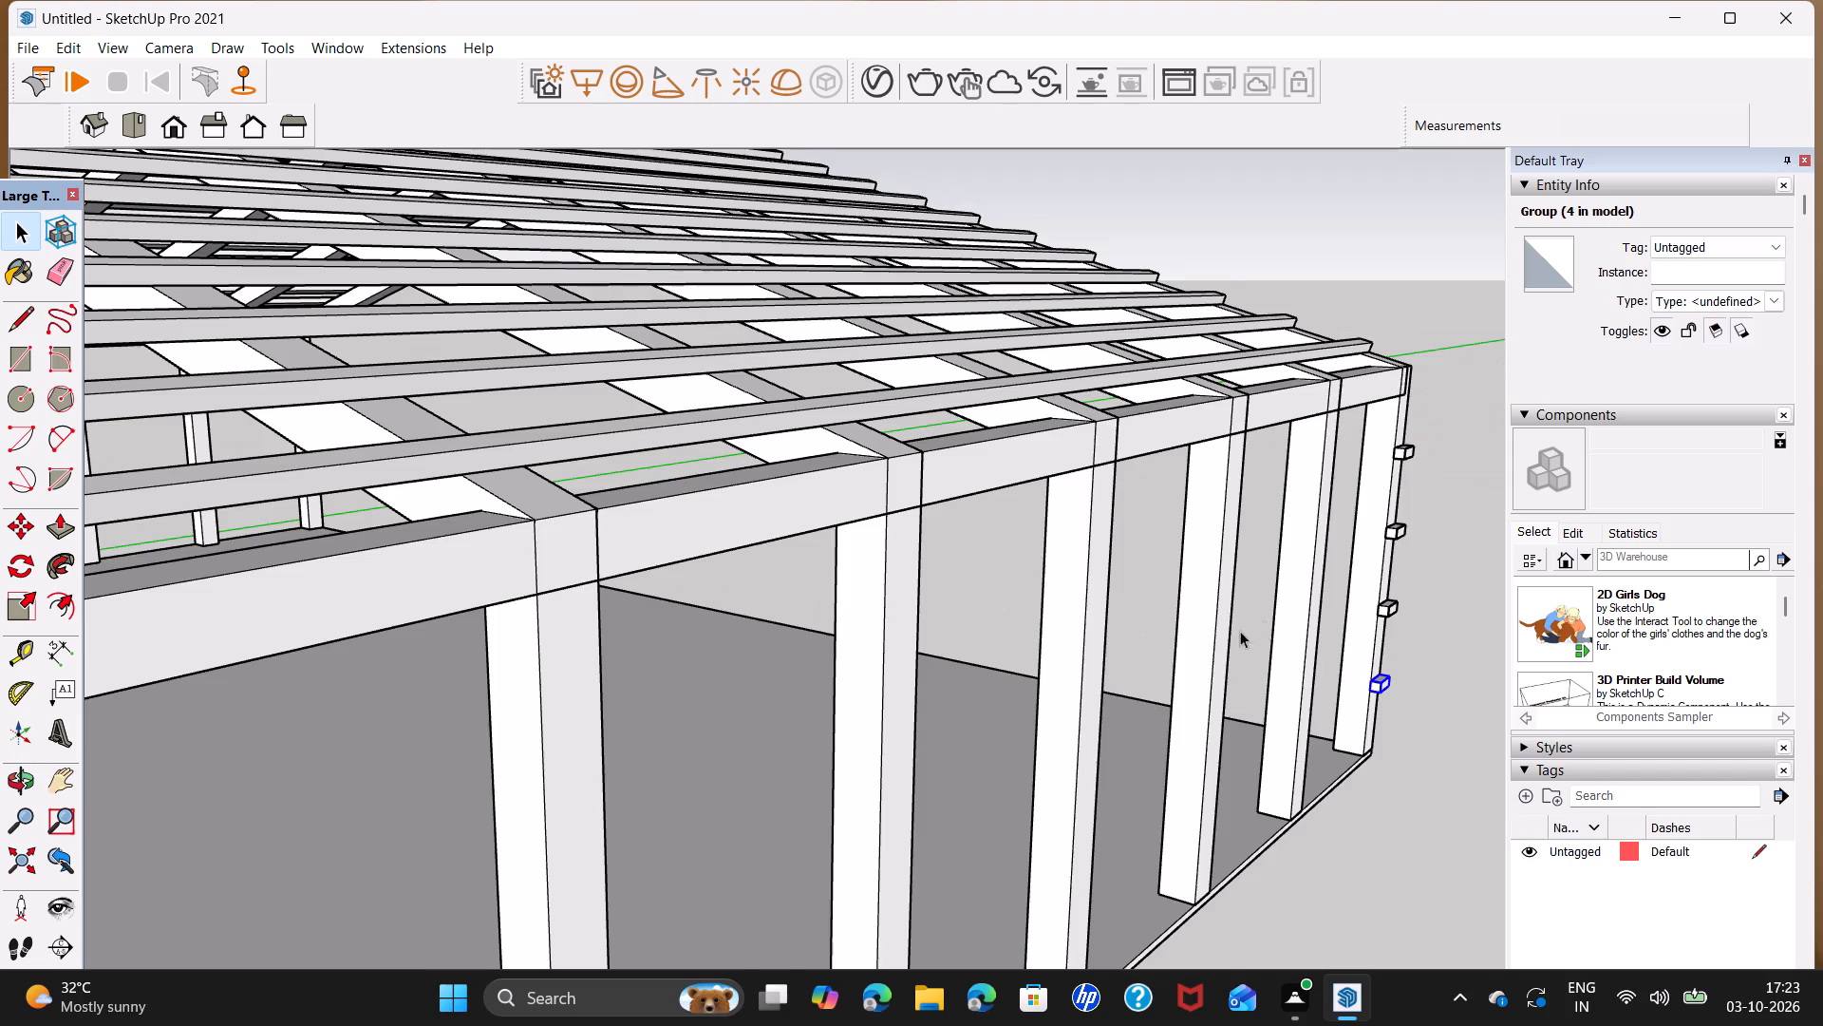
pyautogui.moveTo(1290, 610); pyautogui.dragTo(235, 538, button='middle')
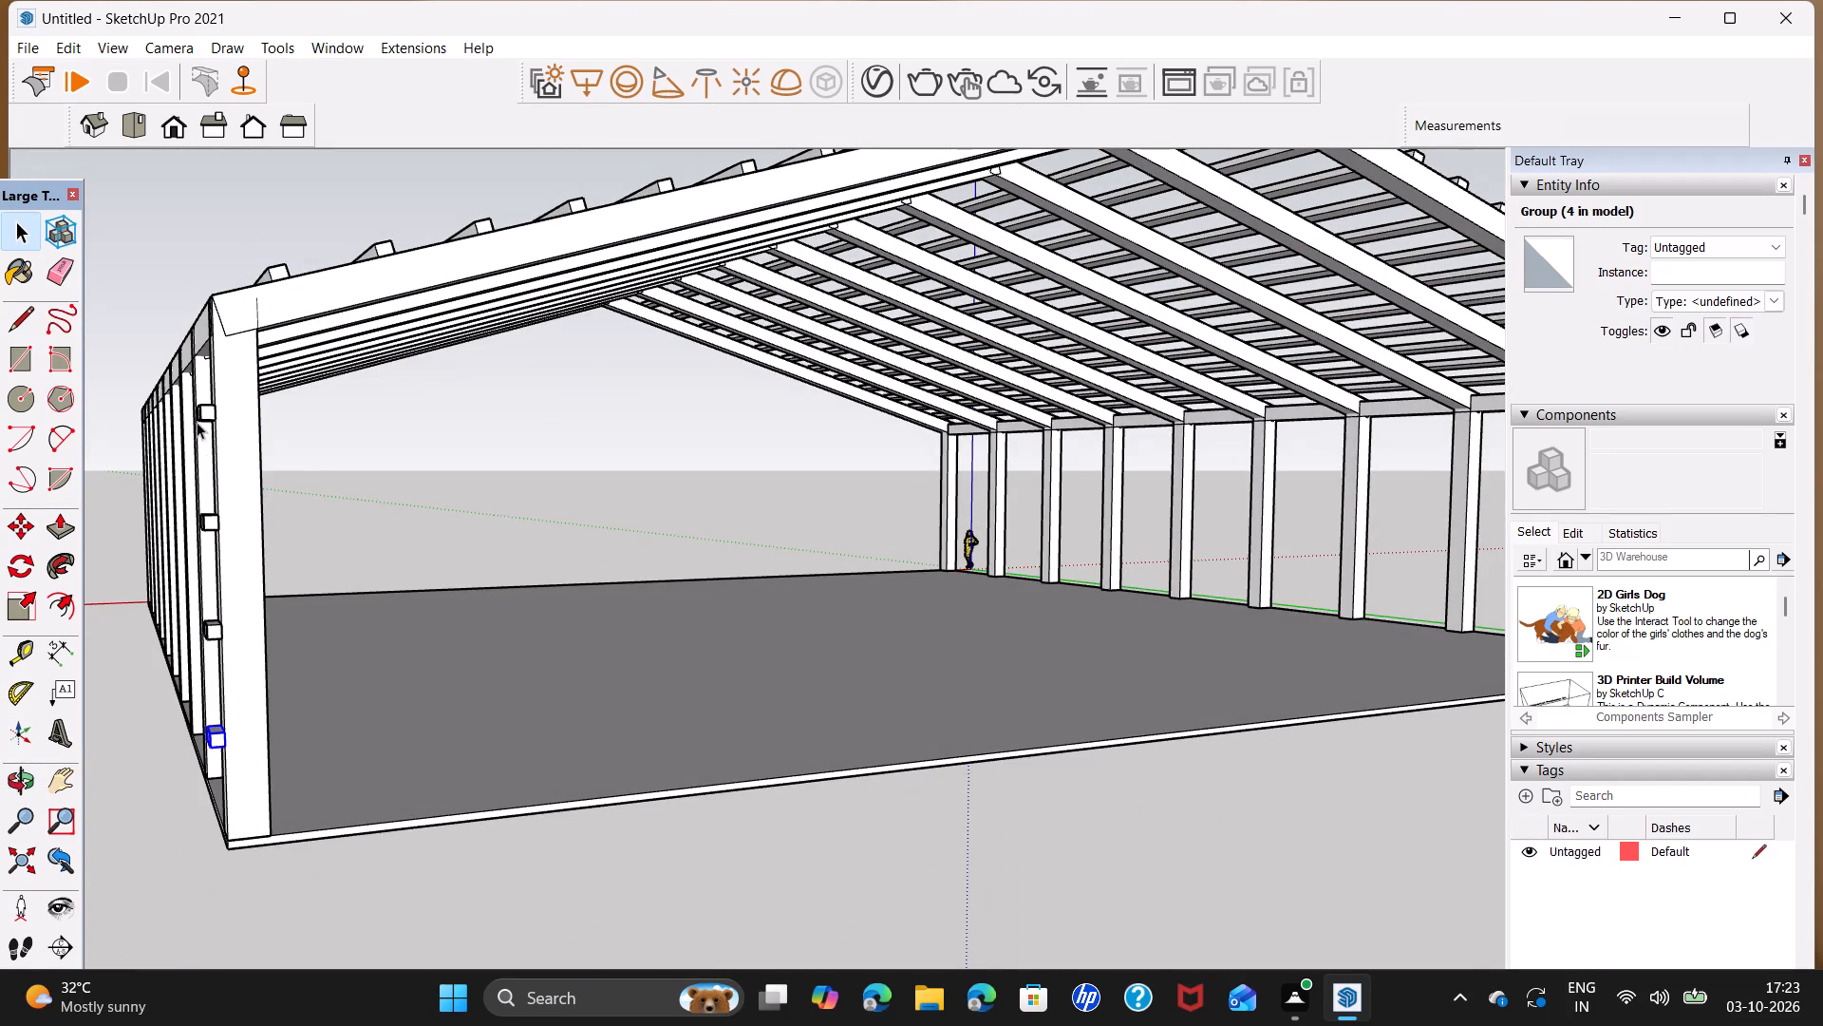
pyautogui.click(214, 409)
pyautogui.press('m')
pyautogui.scroll(4, 214, 422)
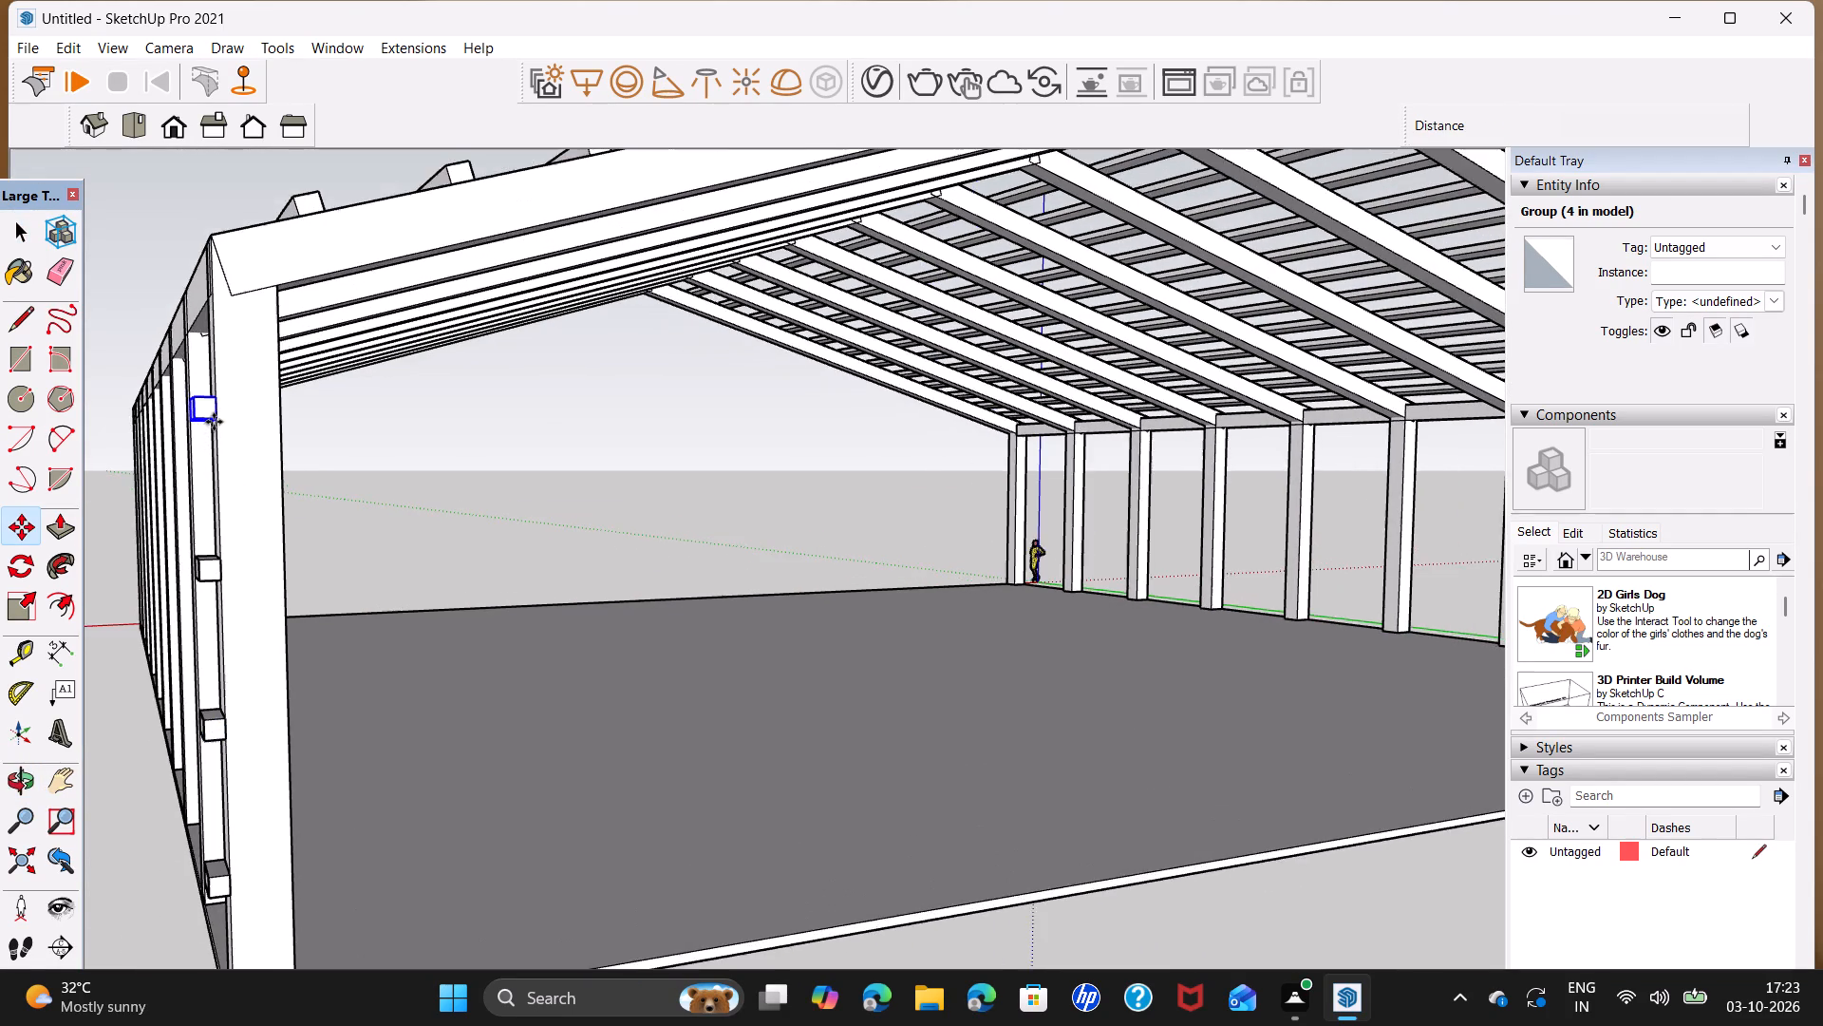
pyautogui.scroll(5, 214, 422)
pyautogui.click(183, 418)
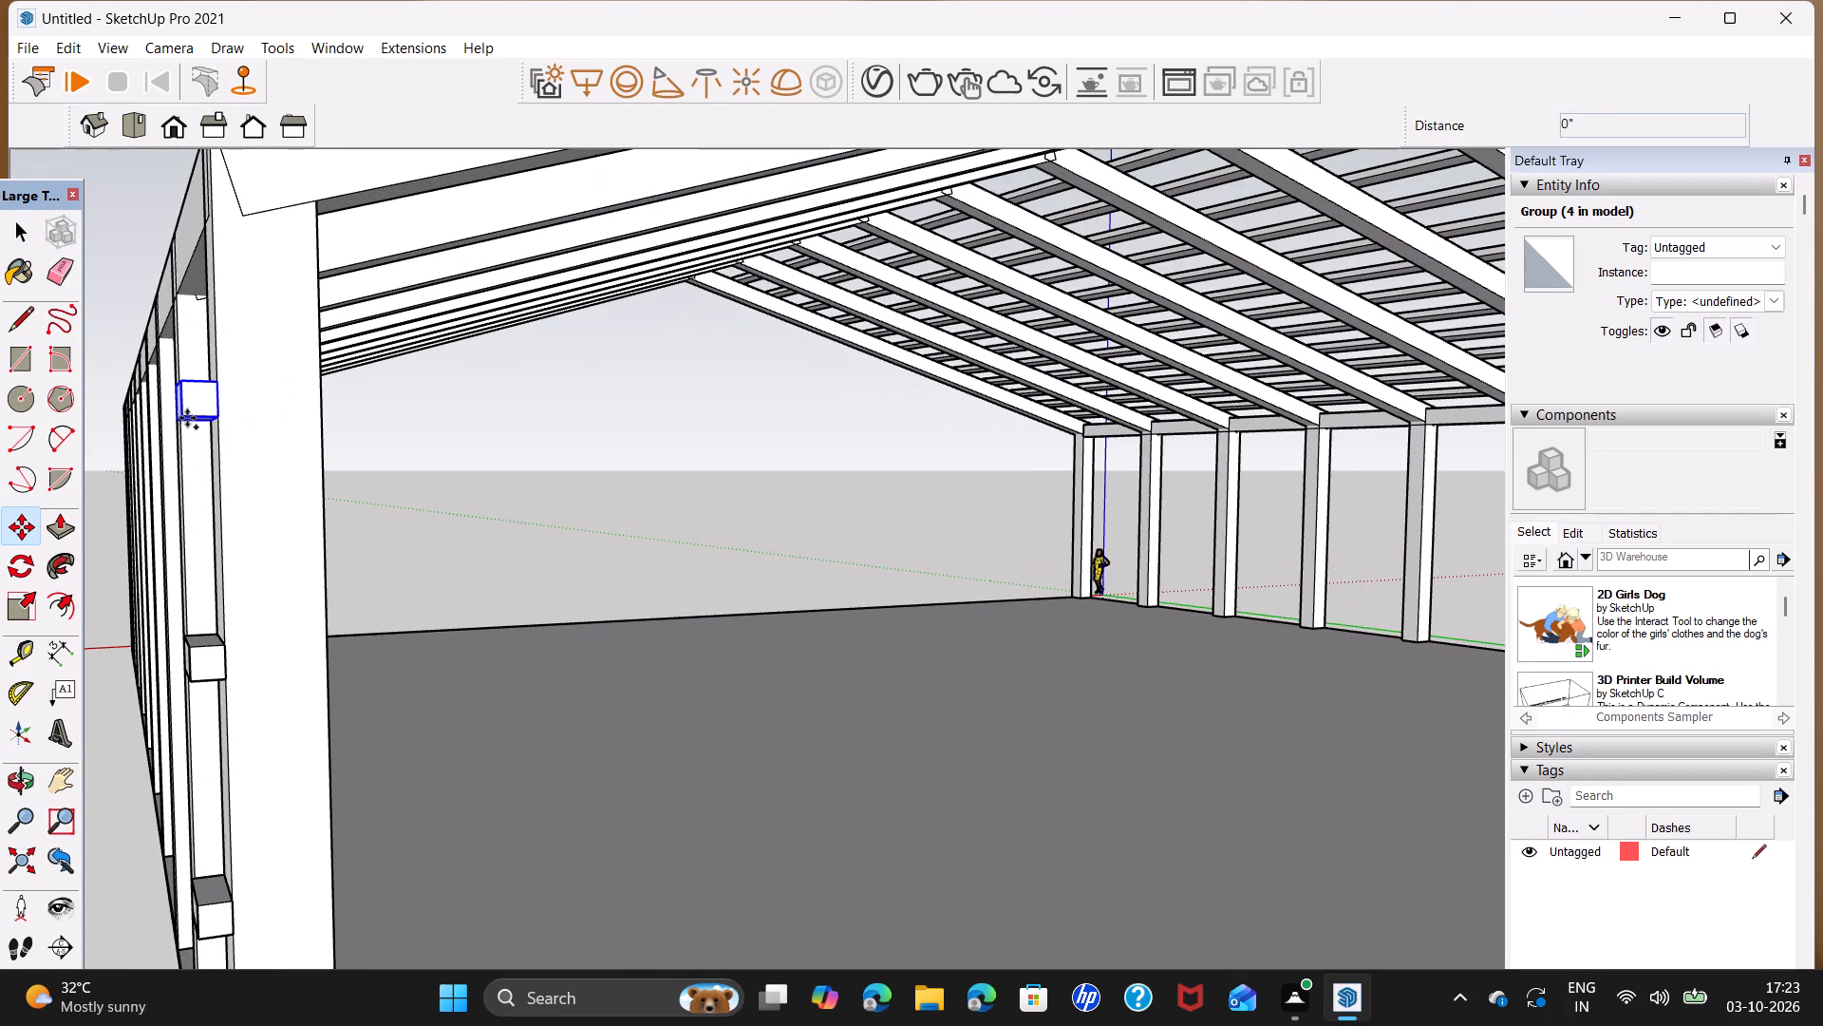
pyautogui.scroll(-6, 728, 441)
pyautogui.keyDown('shift'); pyautogui.moveTo(916, 472); pyautogui.dragTo(368, 486, button='middle'); pyautogui.keyUp('shift')
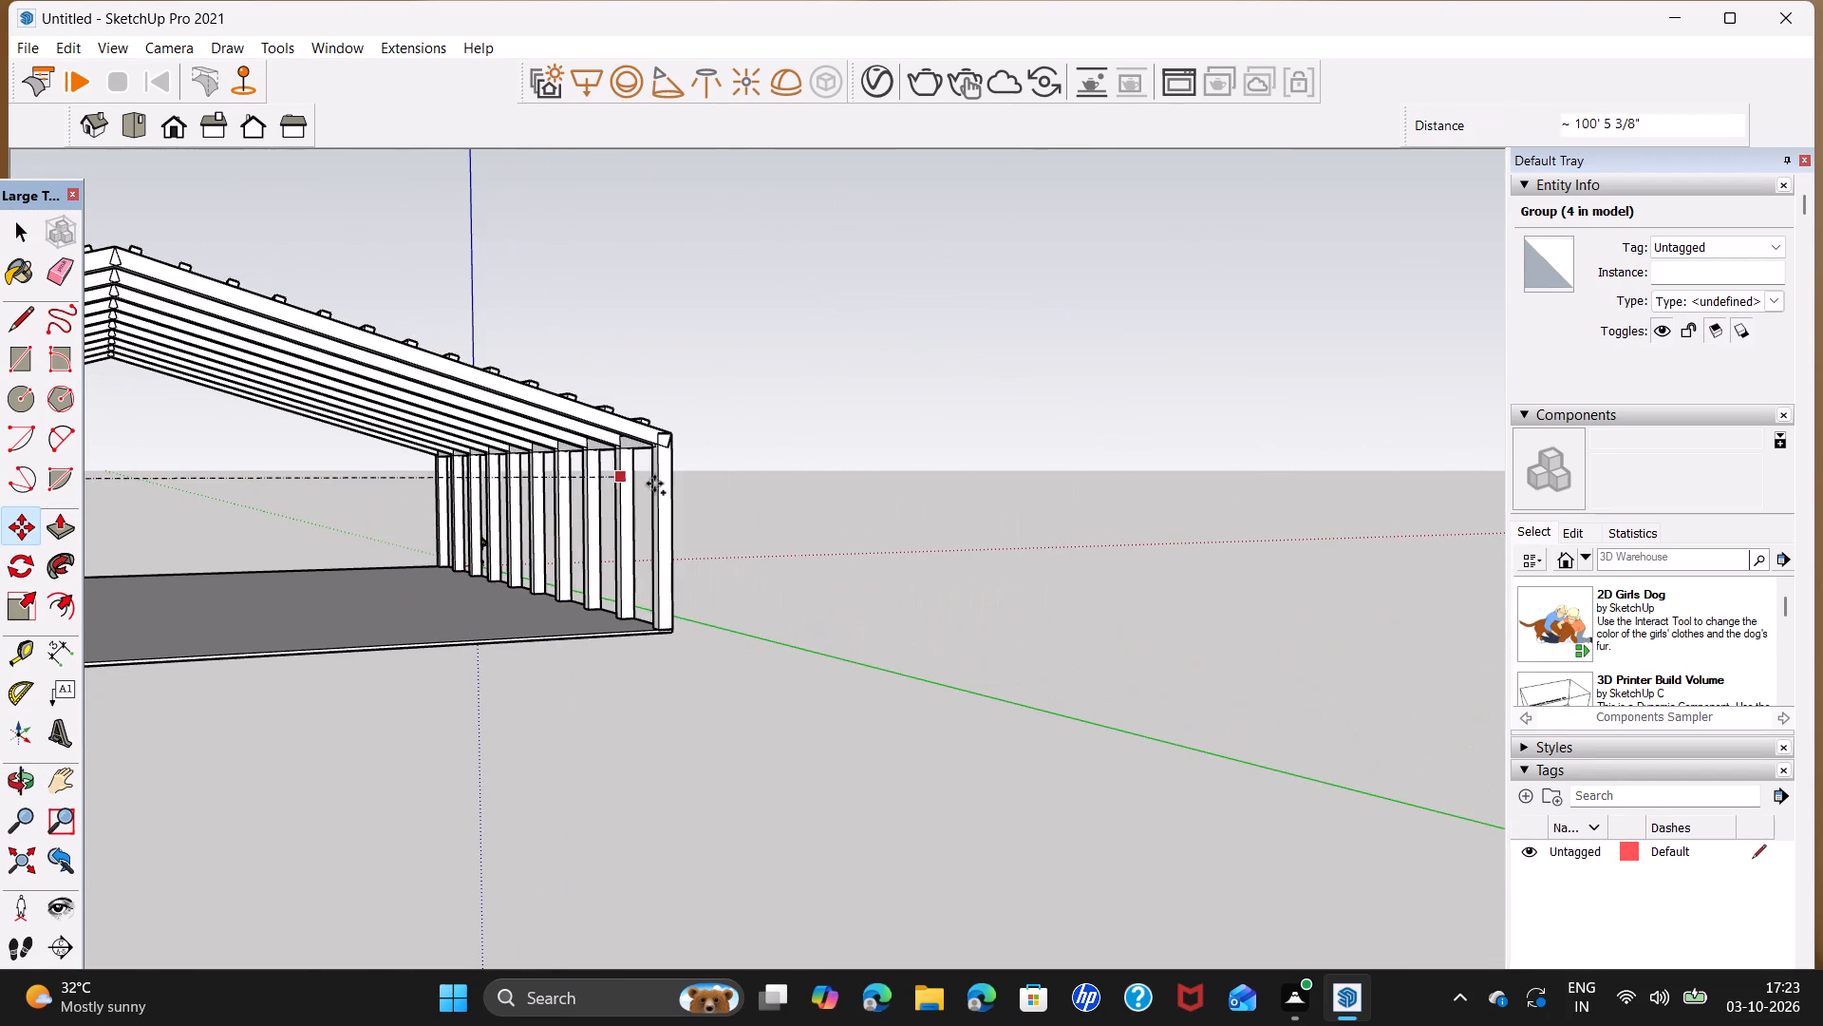
pyautogui.scroll(11, 679, 463)
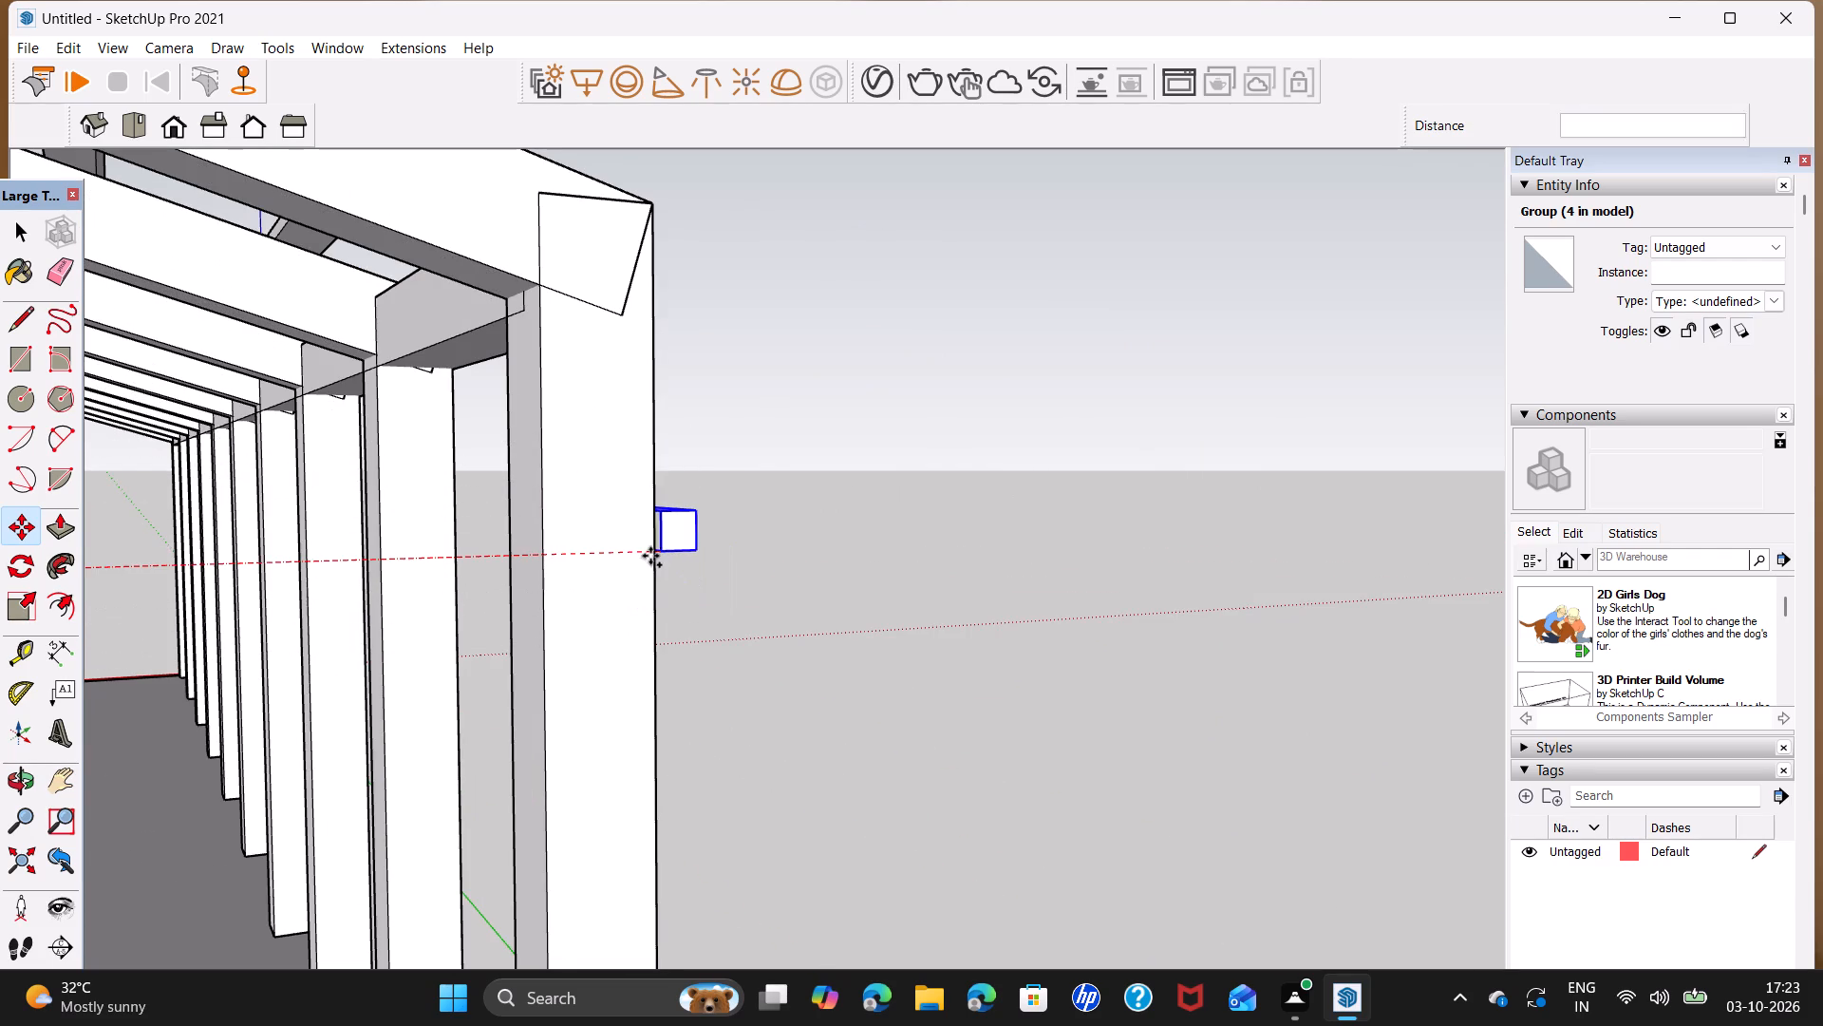
pyautogui.moveTo(658, 561); pyautogui.dragTo(568, 579, button='middle')
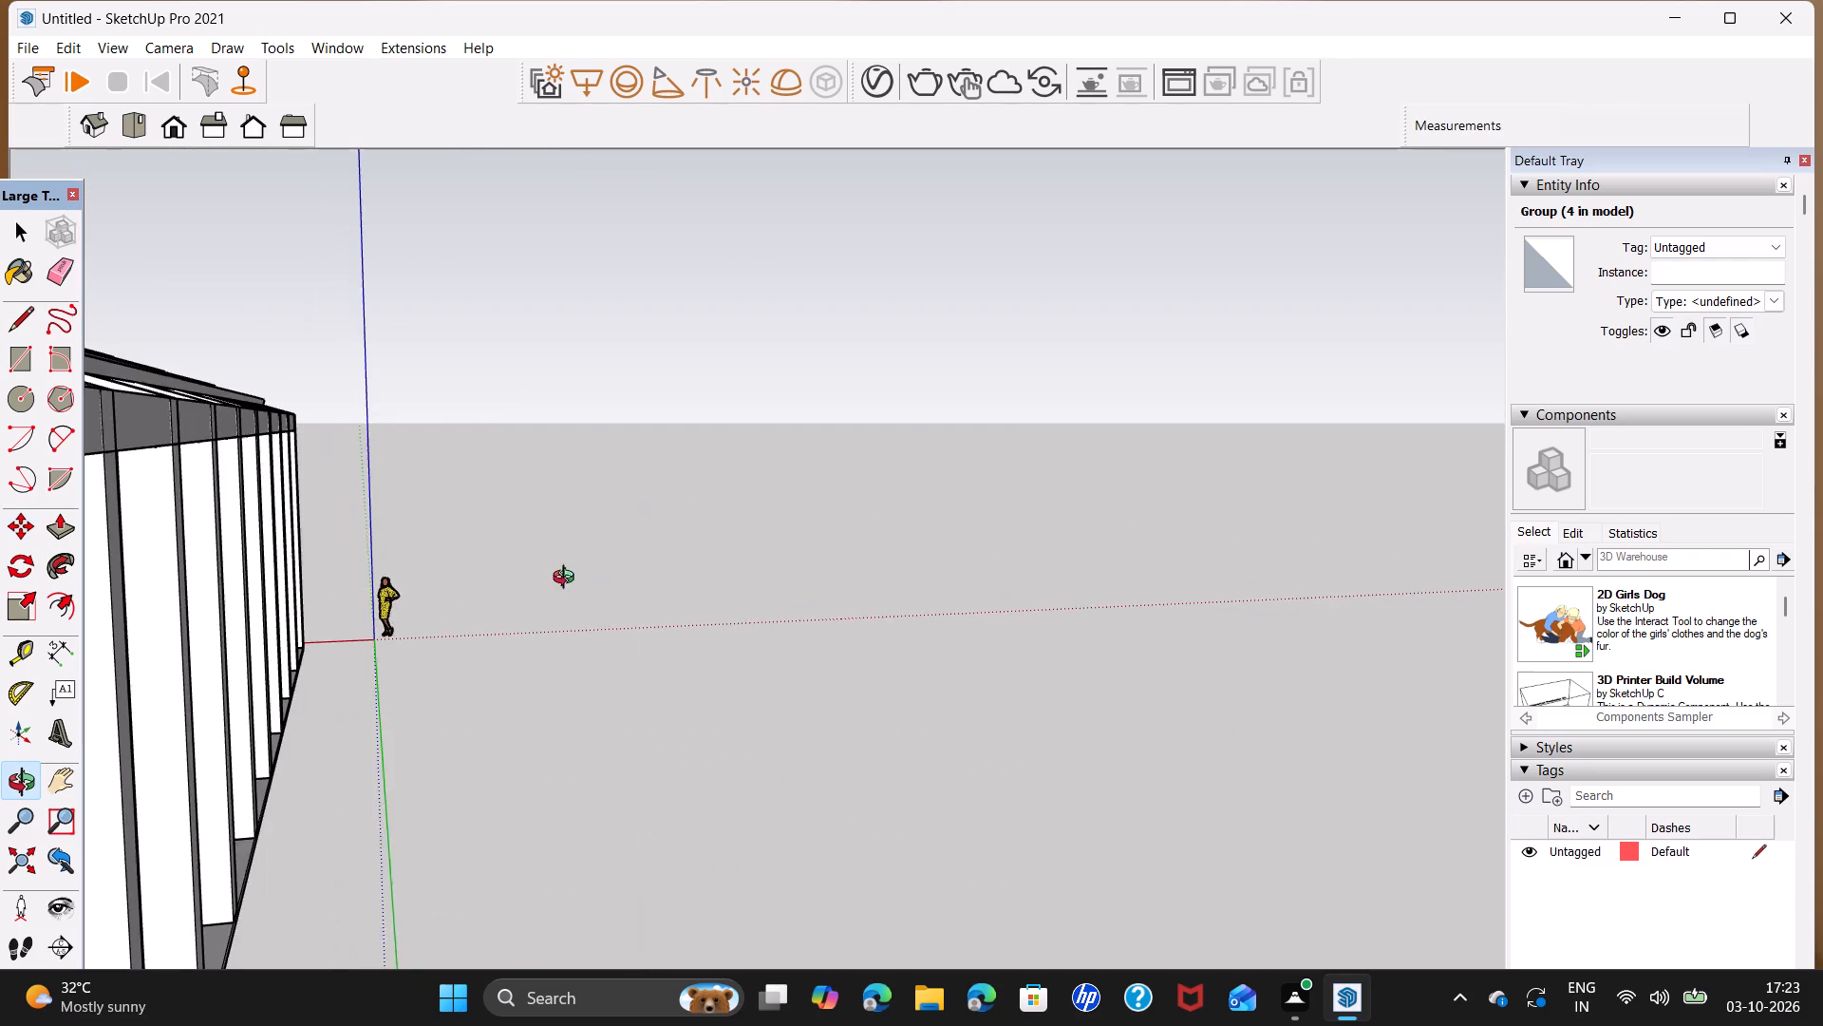
pyautogui.moveTo(568, 579); pyautogui.dragTo(605, 532, button='middle')
pyautogui.scroll(-11, 605, 532)
pyautogui.keyDown('shift'); pyautogui.moveTo(527, 511); pyautogui.dragTo(708, 522, button='middle'); pyautogui.keyUp('shift')
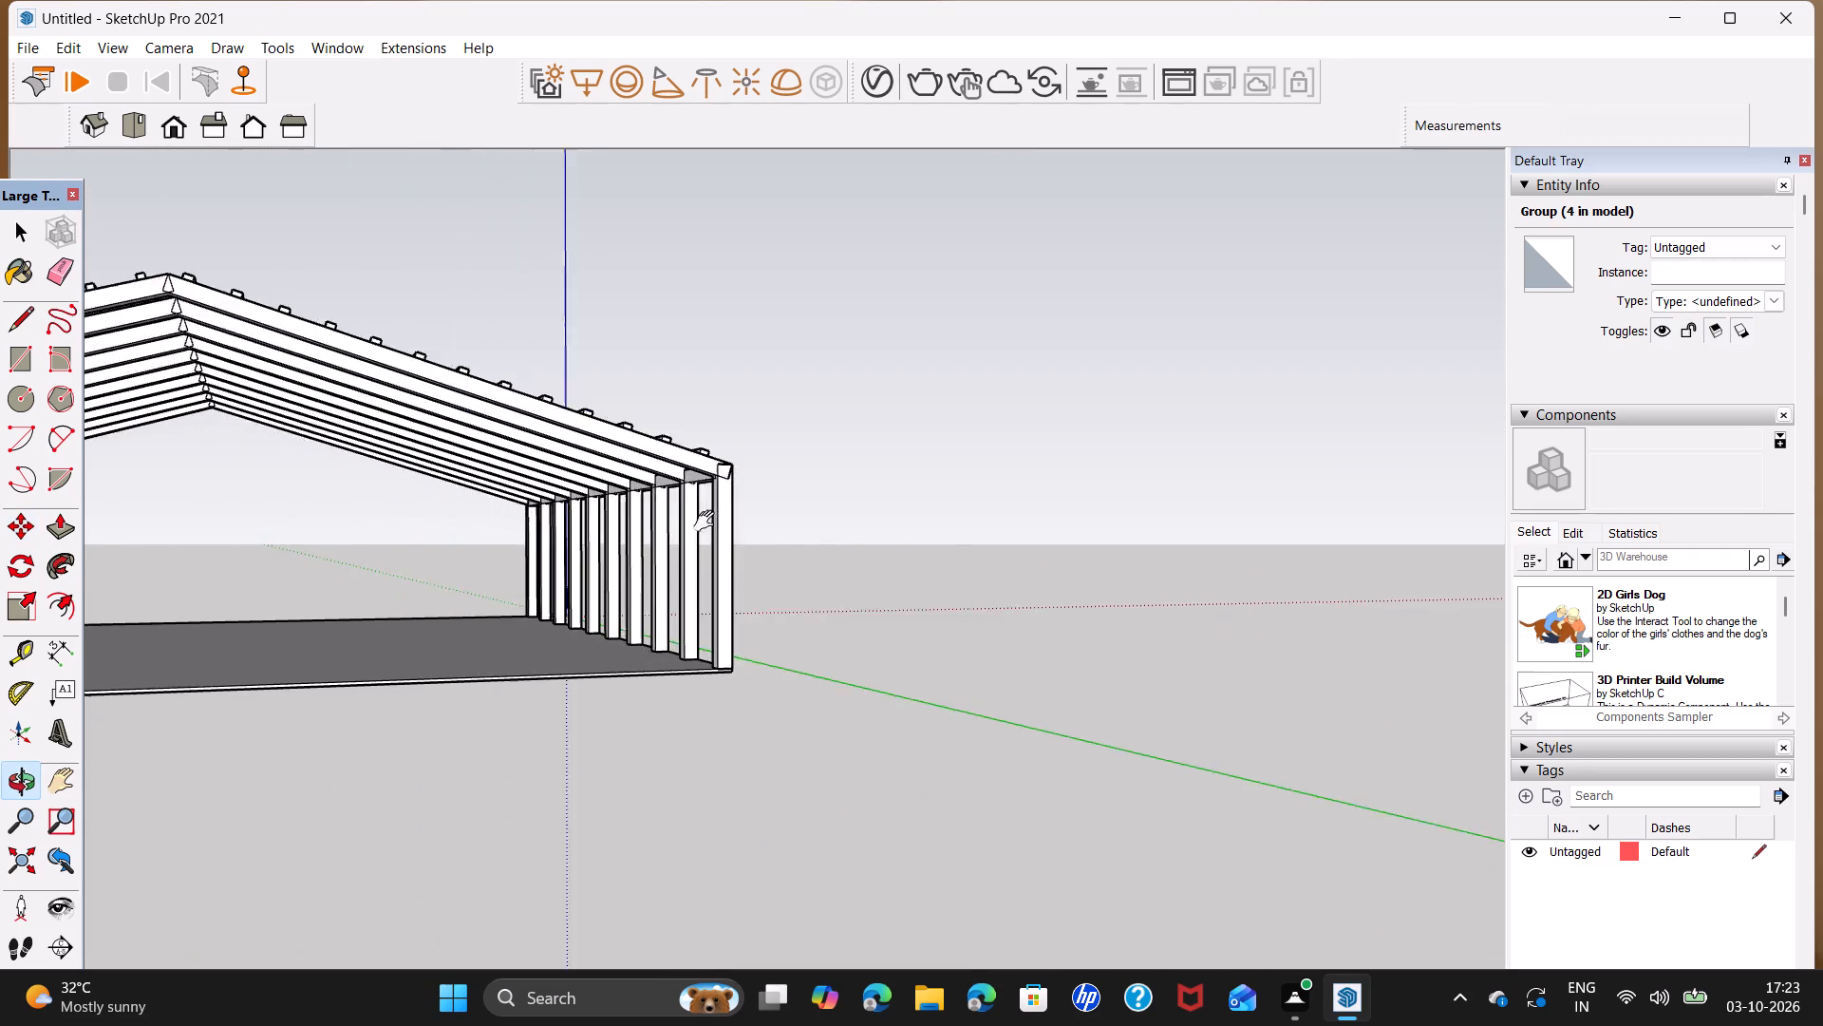
pyautogui.keyDown('shift'); pyautogui.moveTo(708, 522); pyautogui.dragTo(961, 642, button='middle'); pyautogui.keyUp('shift')
pyautogui.scroll(-5, 961, 642)
pyautogui.moveTo(982, 657); pyautogui.dragTo(831, 648, button='middle')
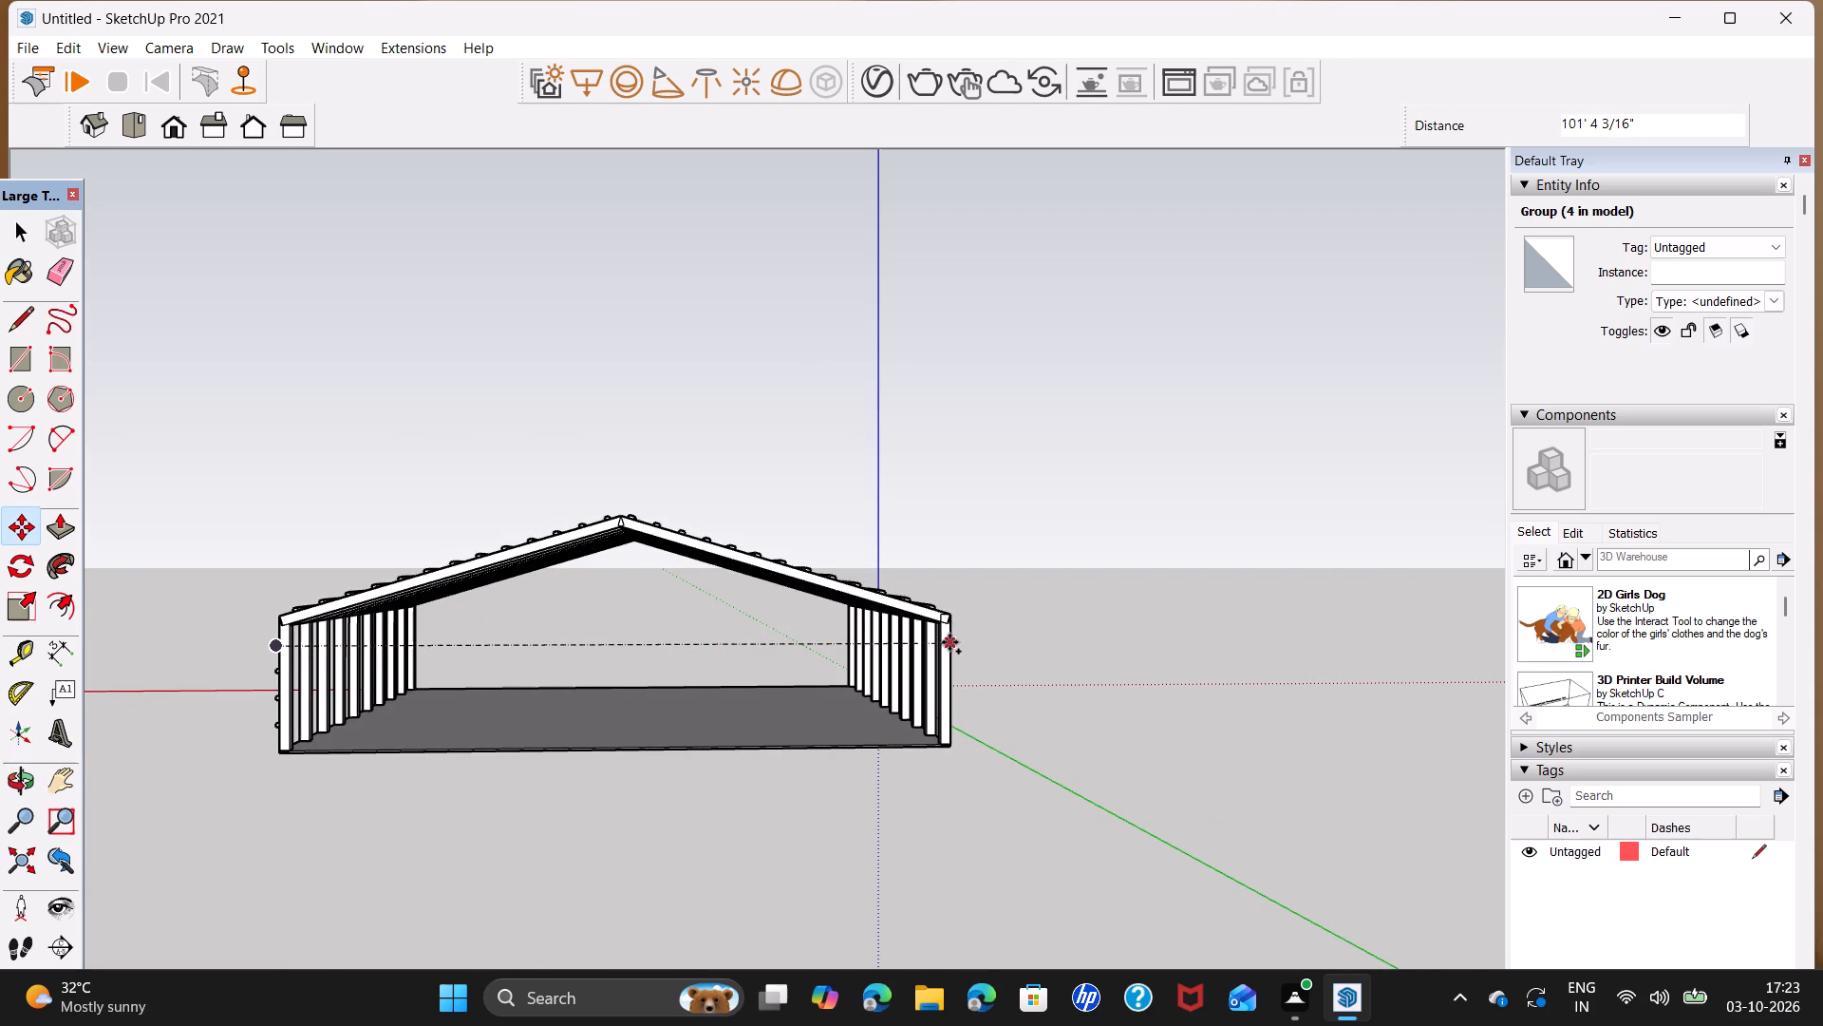
pyautogui.scroll(12, 956, 642)
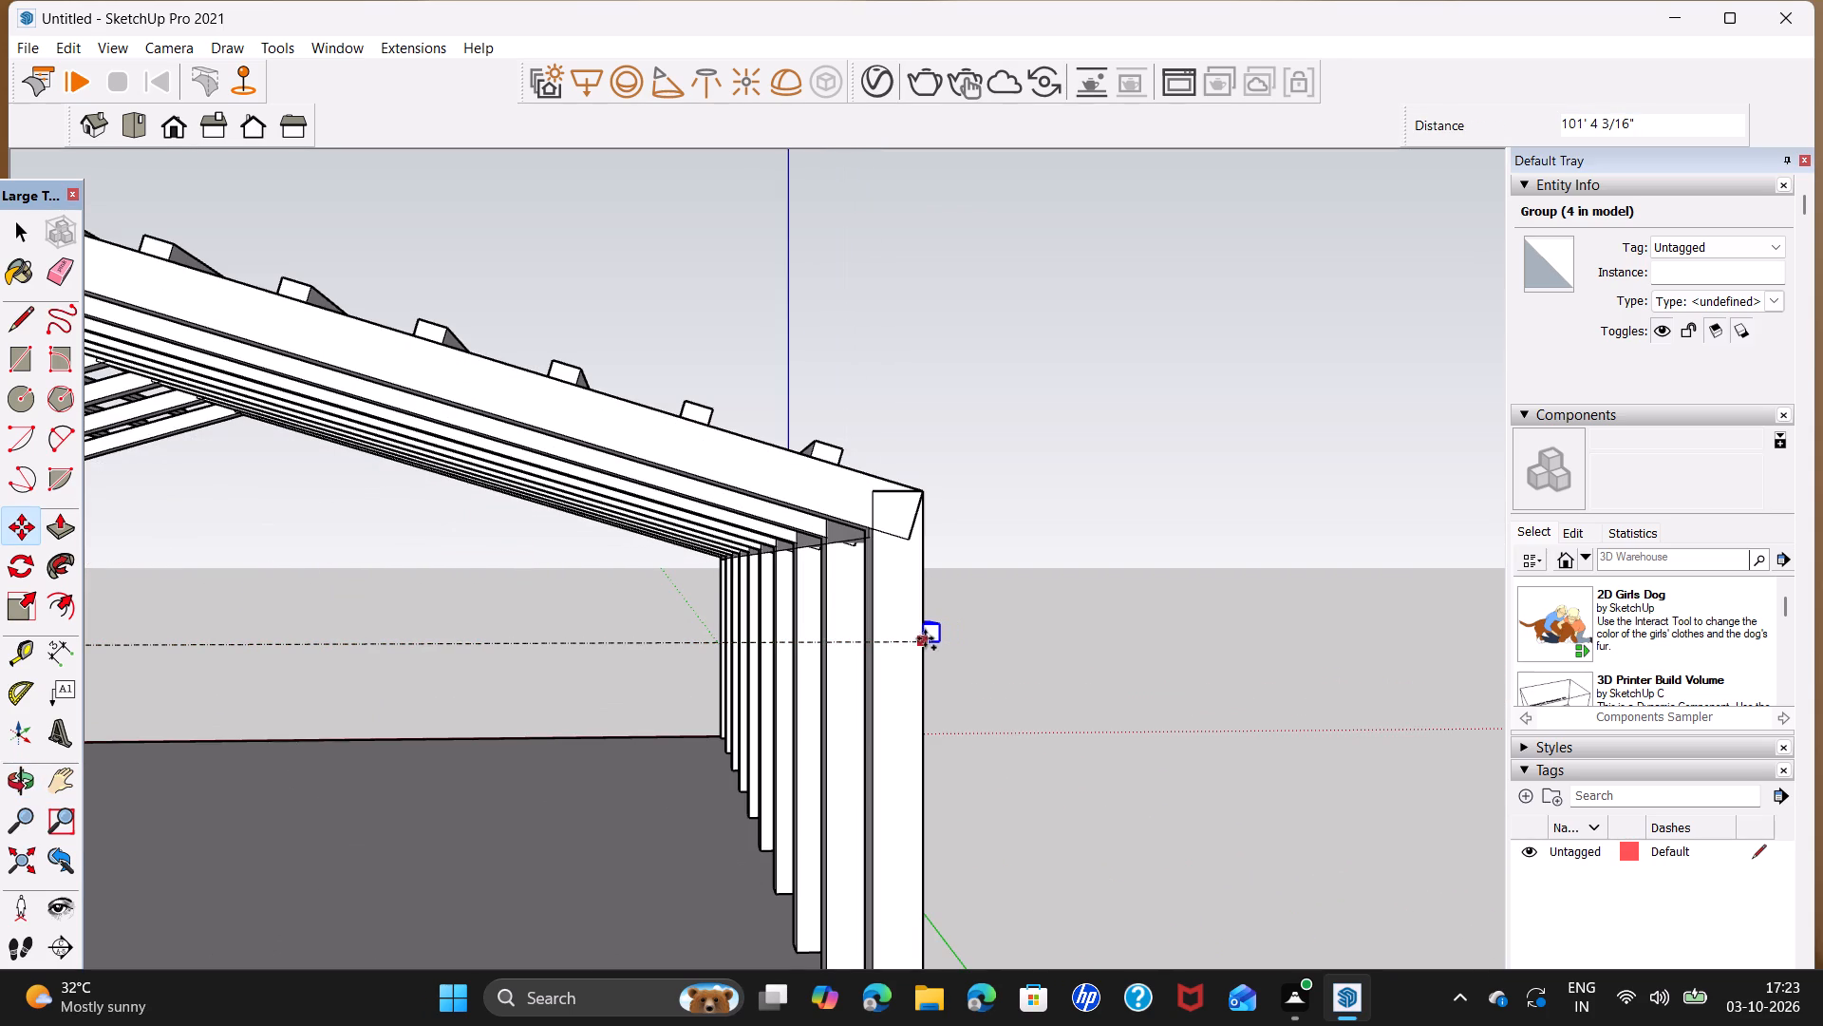
pyautogui.click(924, 636)
pyautogui.press('space')
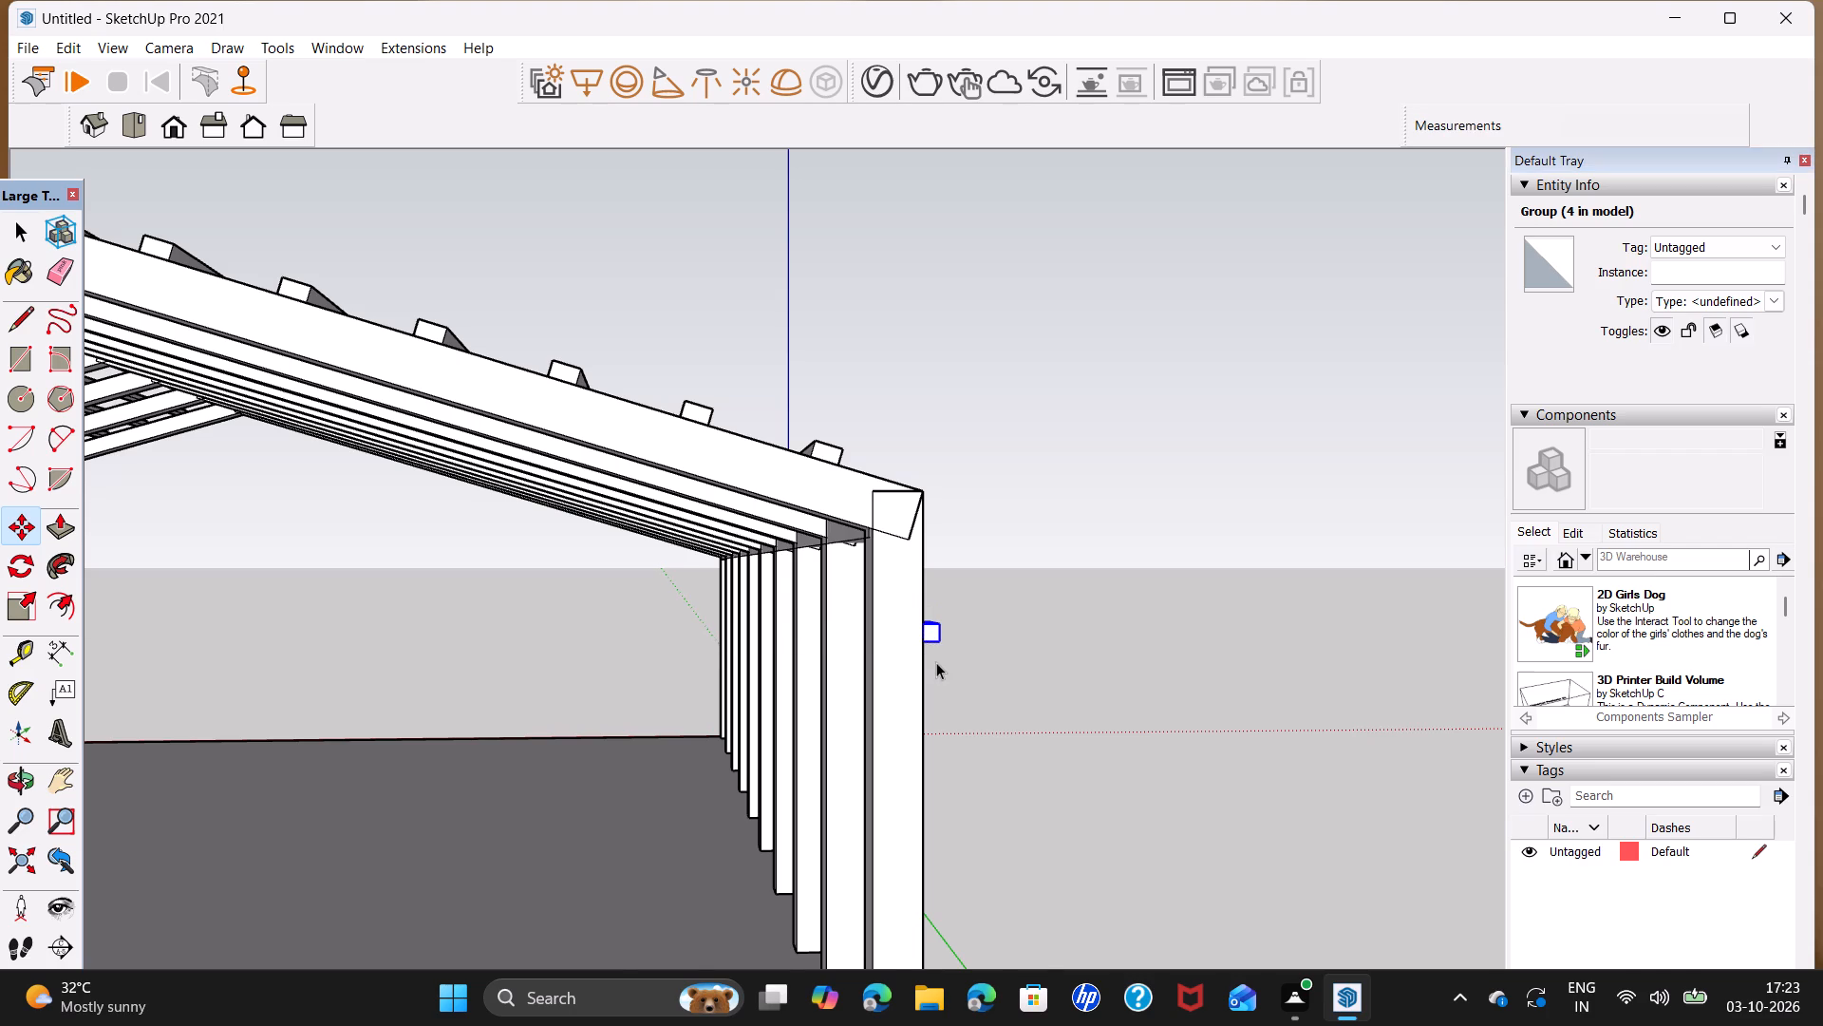
pyautogui.scroll(-5, 936, 662)
pyautogui.moveTo(951, 688); pyautogui.dragTo(725, 640, button='middle')
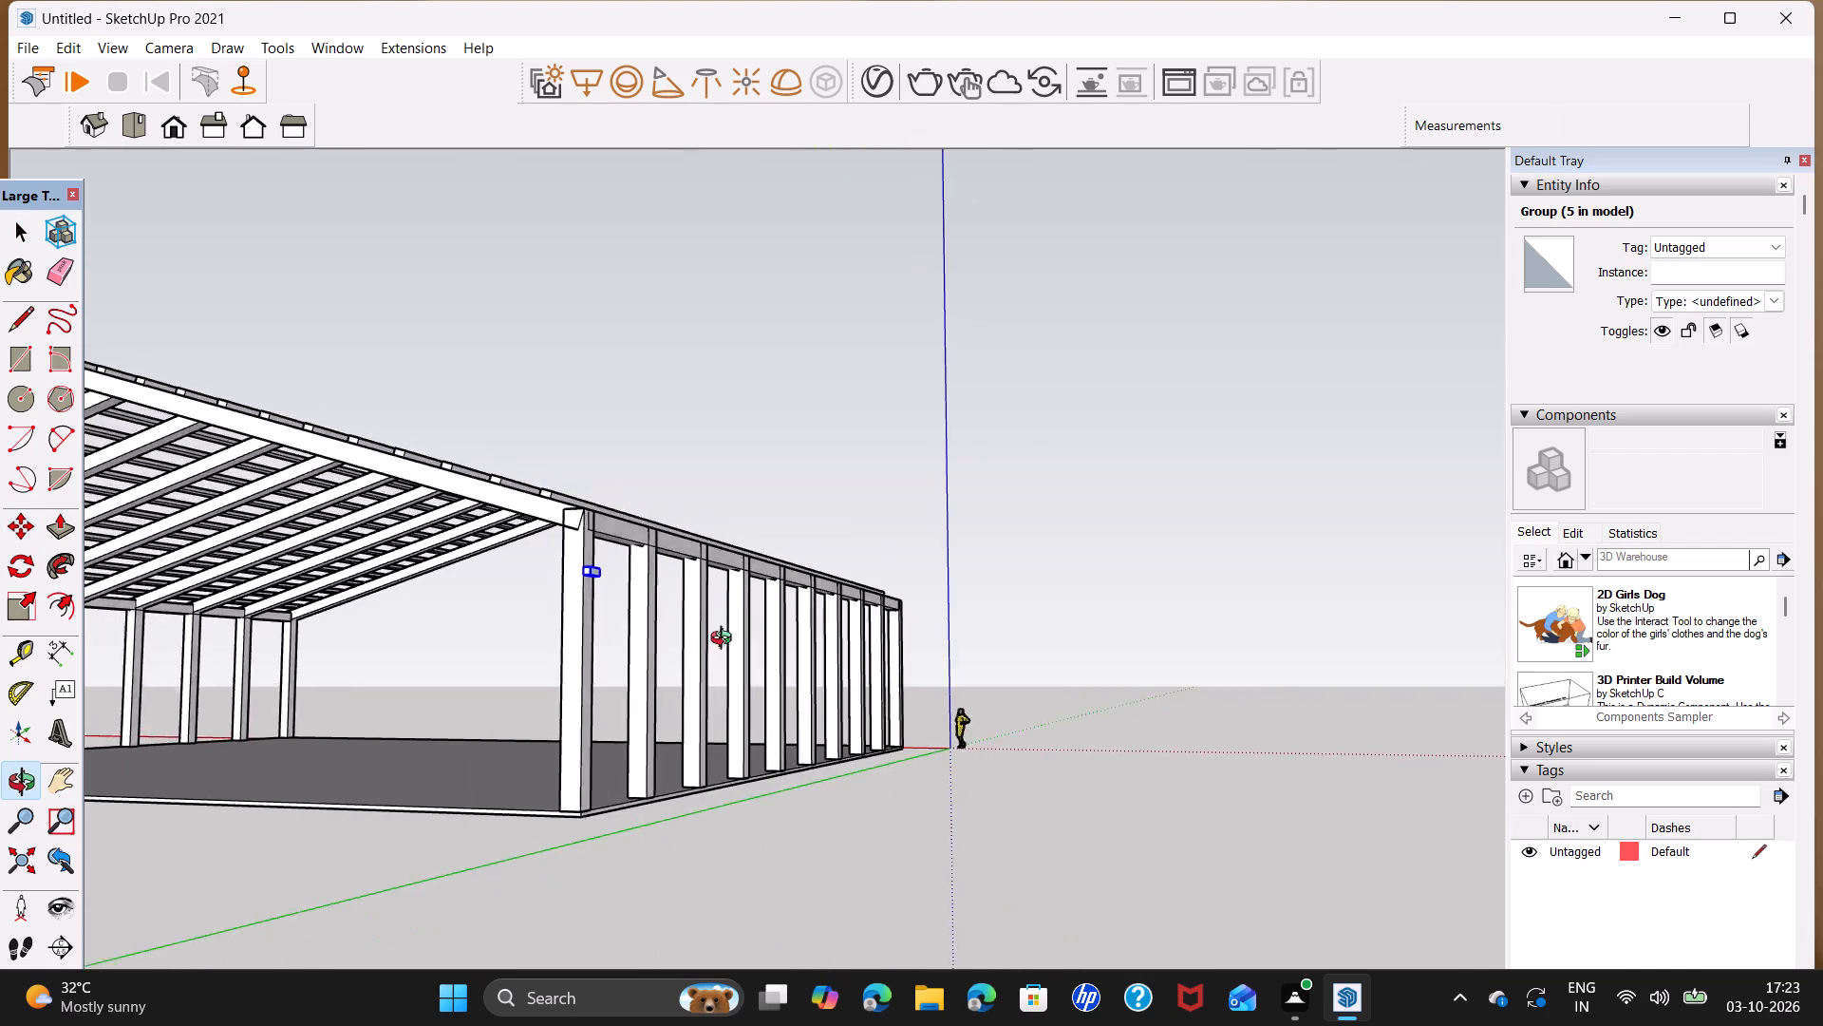
# Copy the block three times down the corner column's outer face at 4' spacing.
pyautogui.moveTo(725, 640); pyautogui.dragTo(524, 628, button='middle')
pyautogui.scroll(6, 248, 550)
pyautogui.moveTo(537, 653); pyautogui.dragTo(605, 594, button='middle')
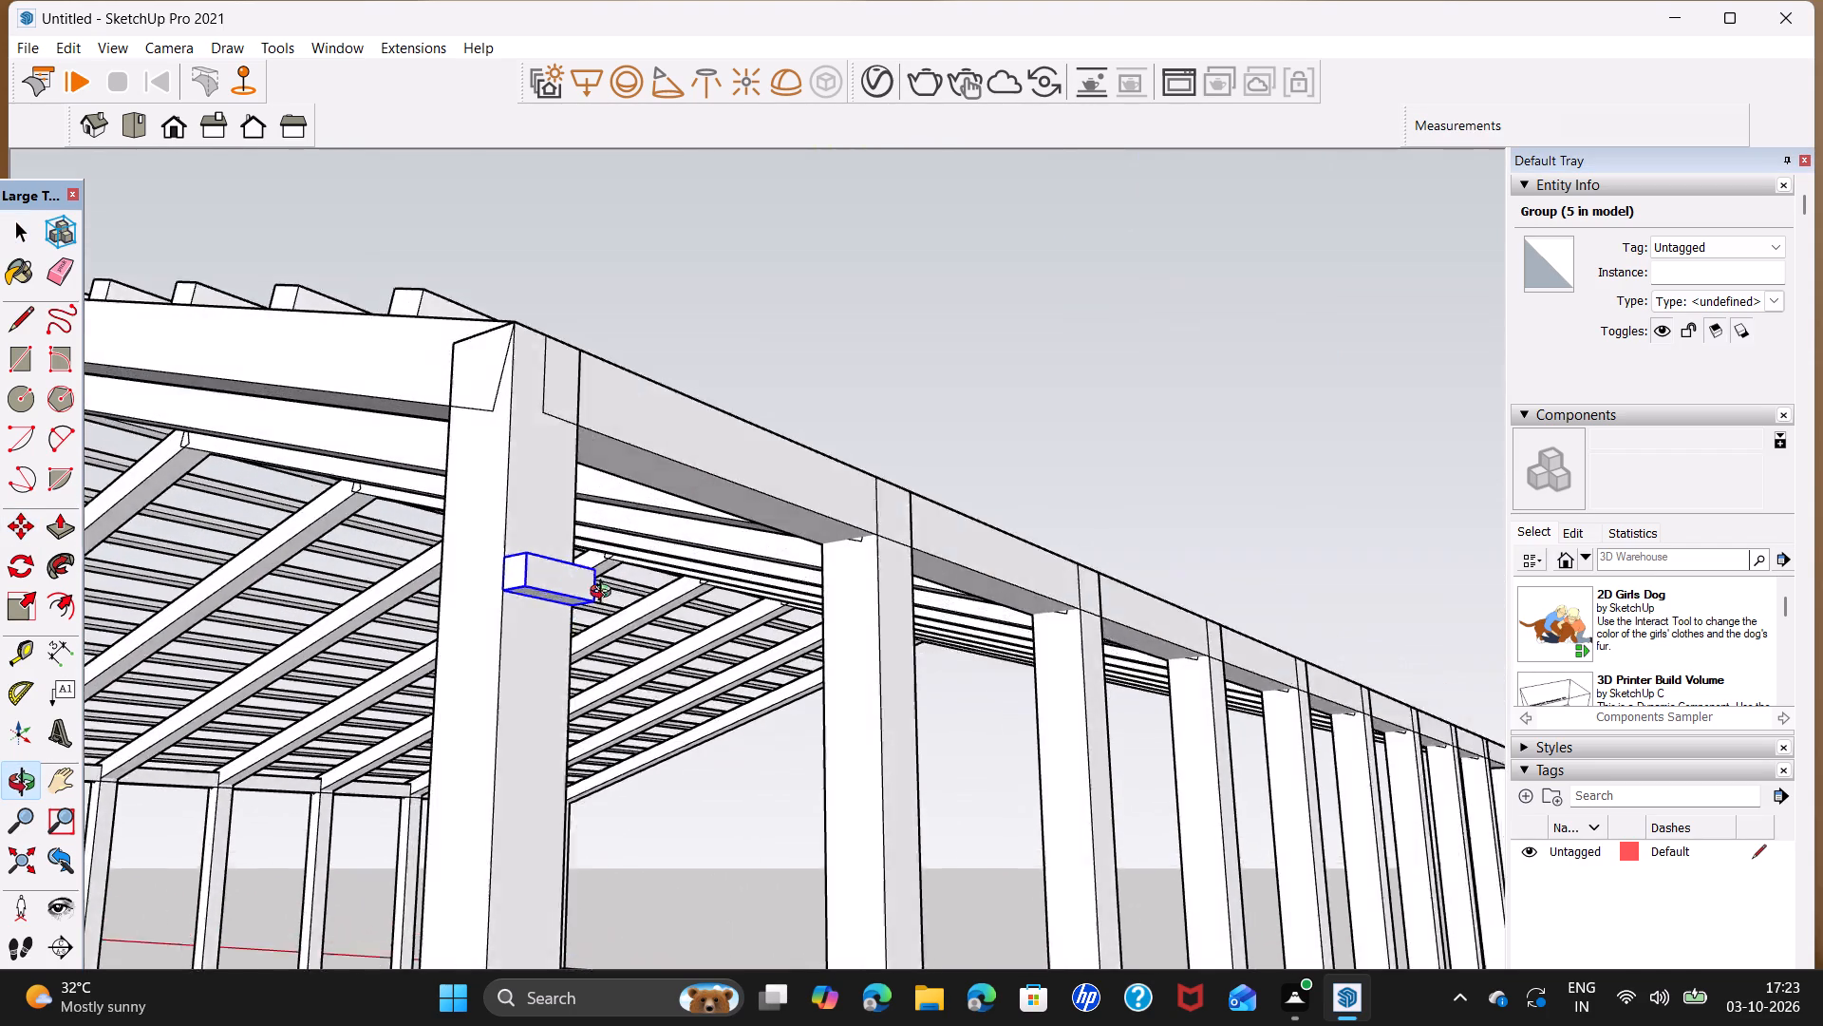
pyautogui.moveTo(605, 594); pyautogui.dragTo(664, 593, button='middle')
pyautogui.press('m')
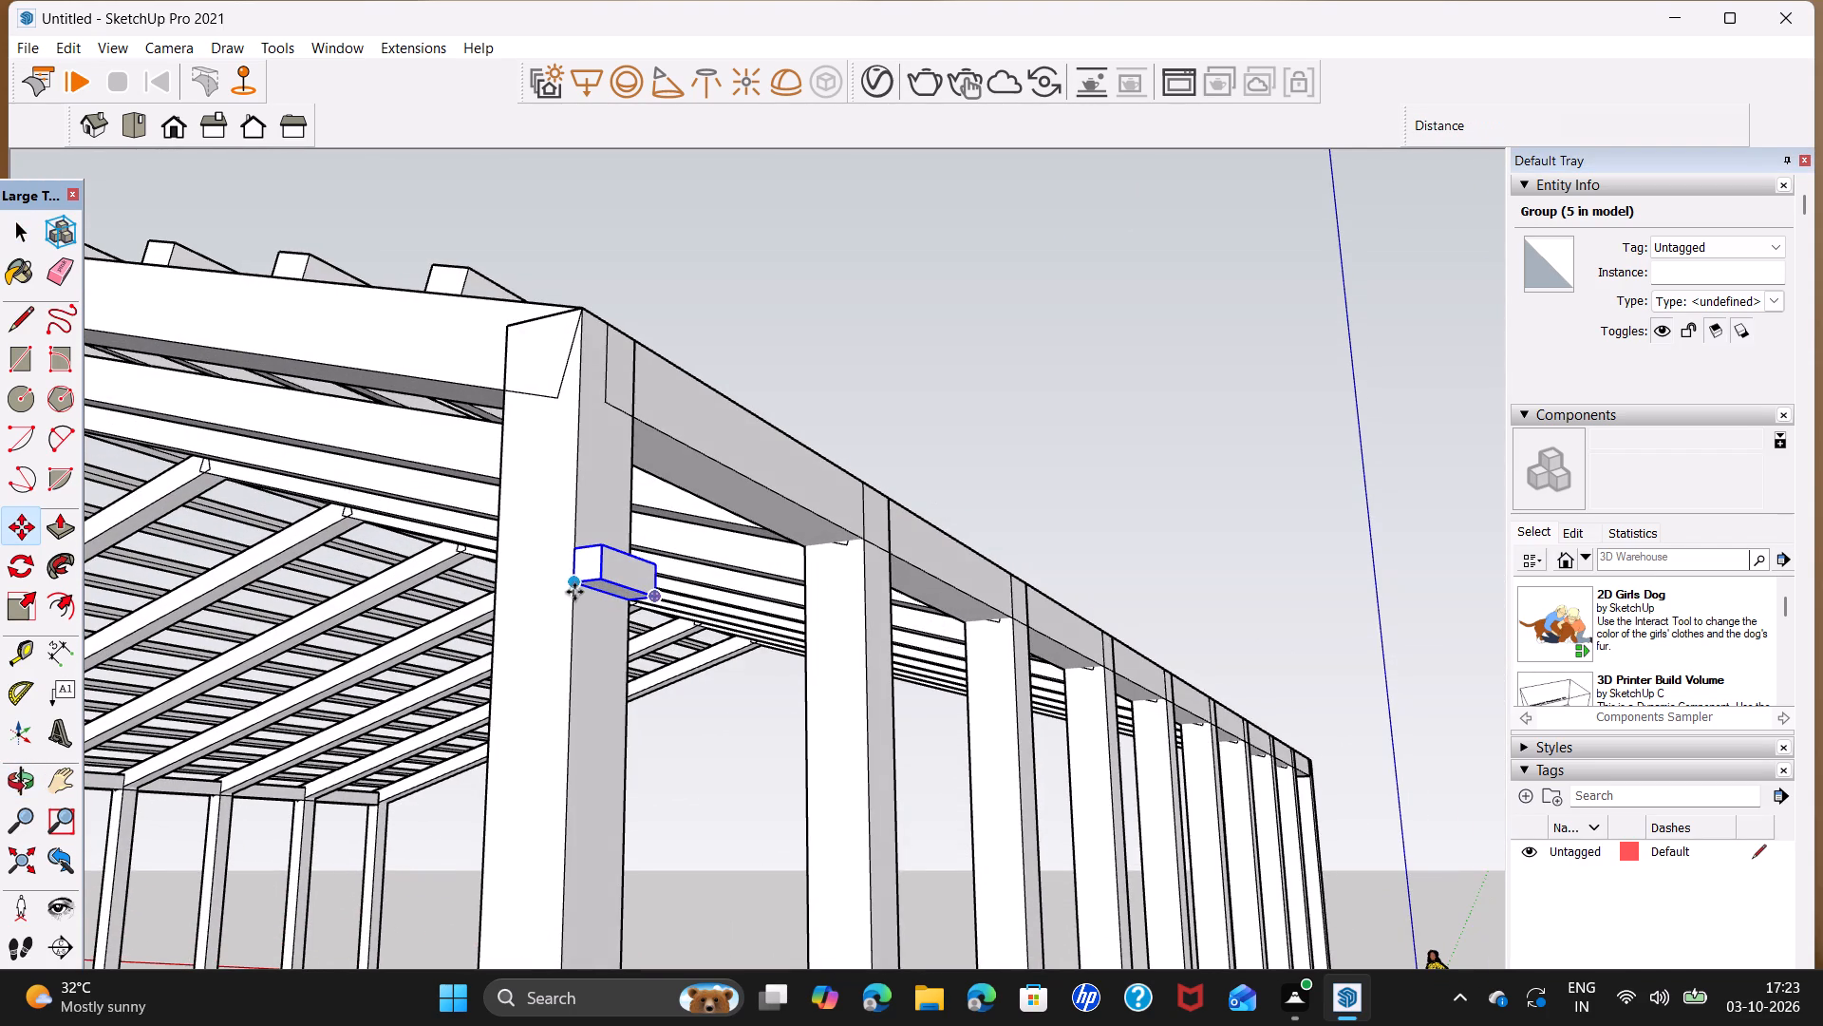
pyautogui.click(573, 580)
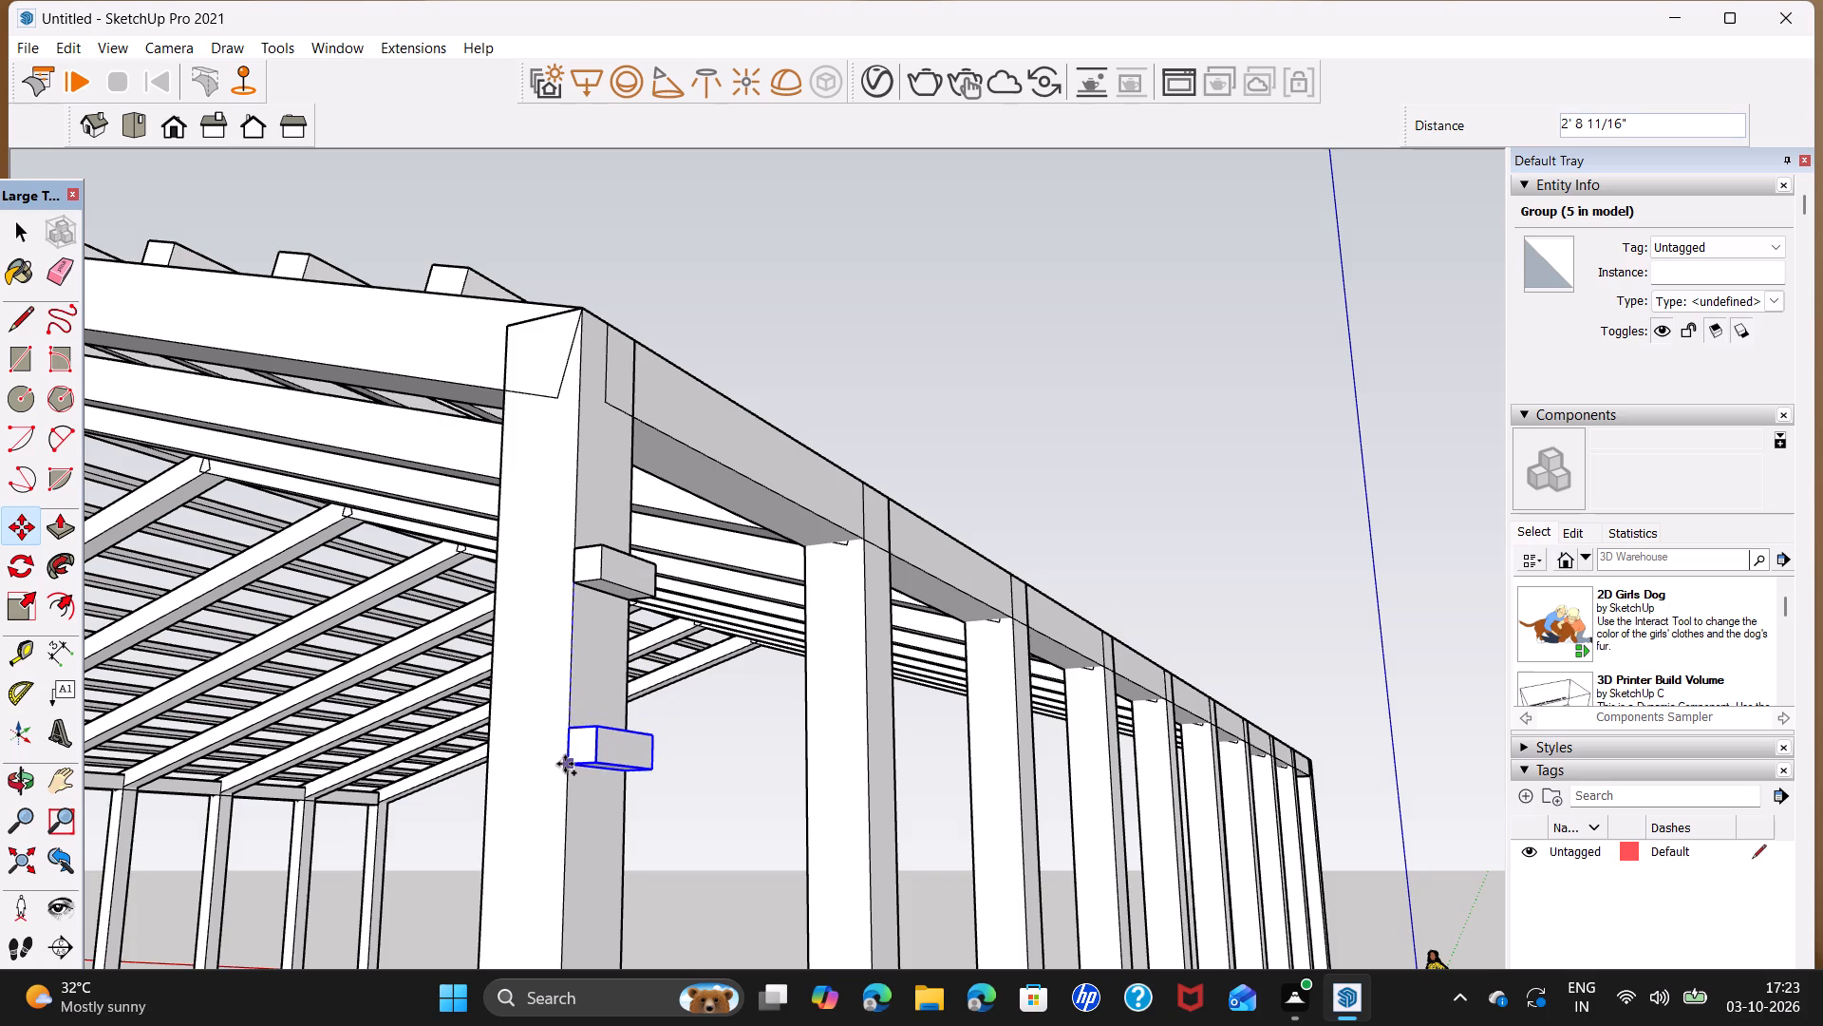
pyautogui.press('4')
pyautogui.press("'")
pyautogui.press('Return')
pyautogui.keyDown('shift'); pyautogui.moveTo(578, 816); pyautogui.dragTo(567, 480, button='middle'); pyautogui.keyUp('shift')
pyautogui.click(557, 514)
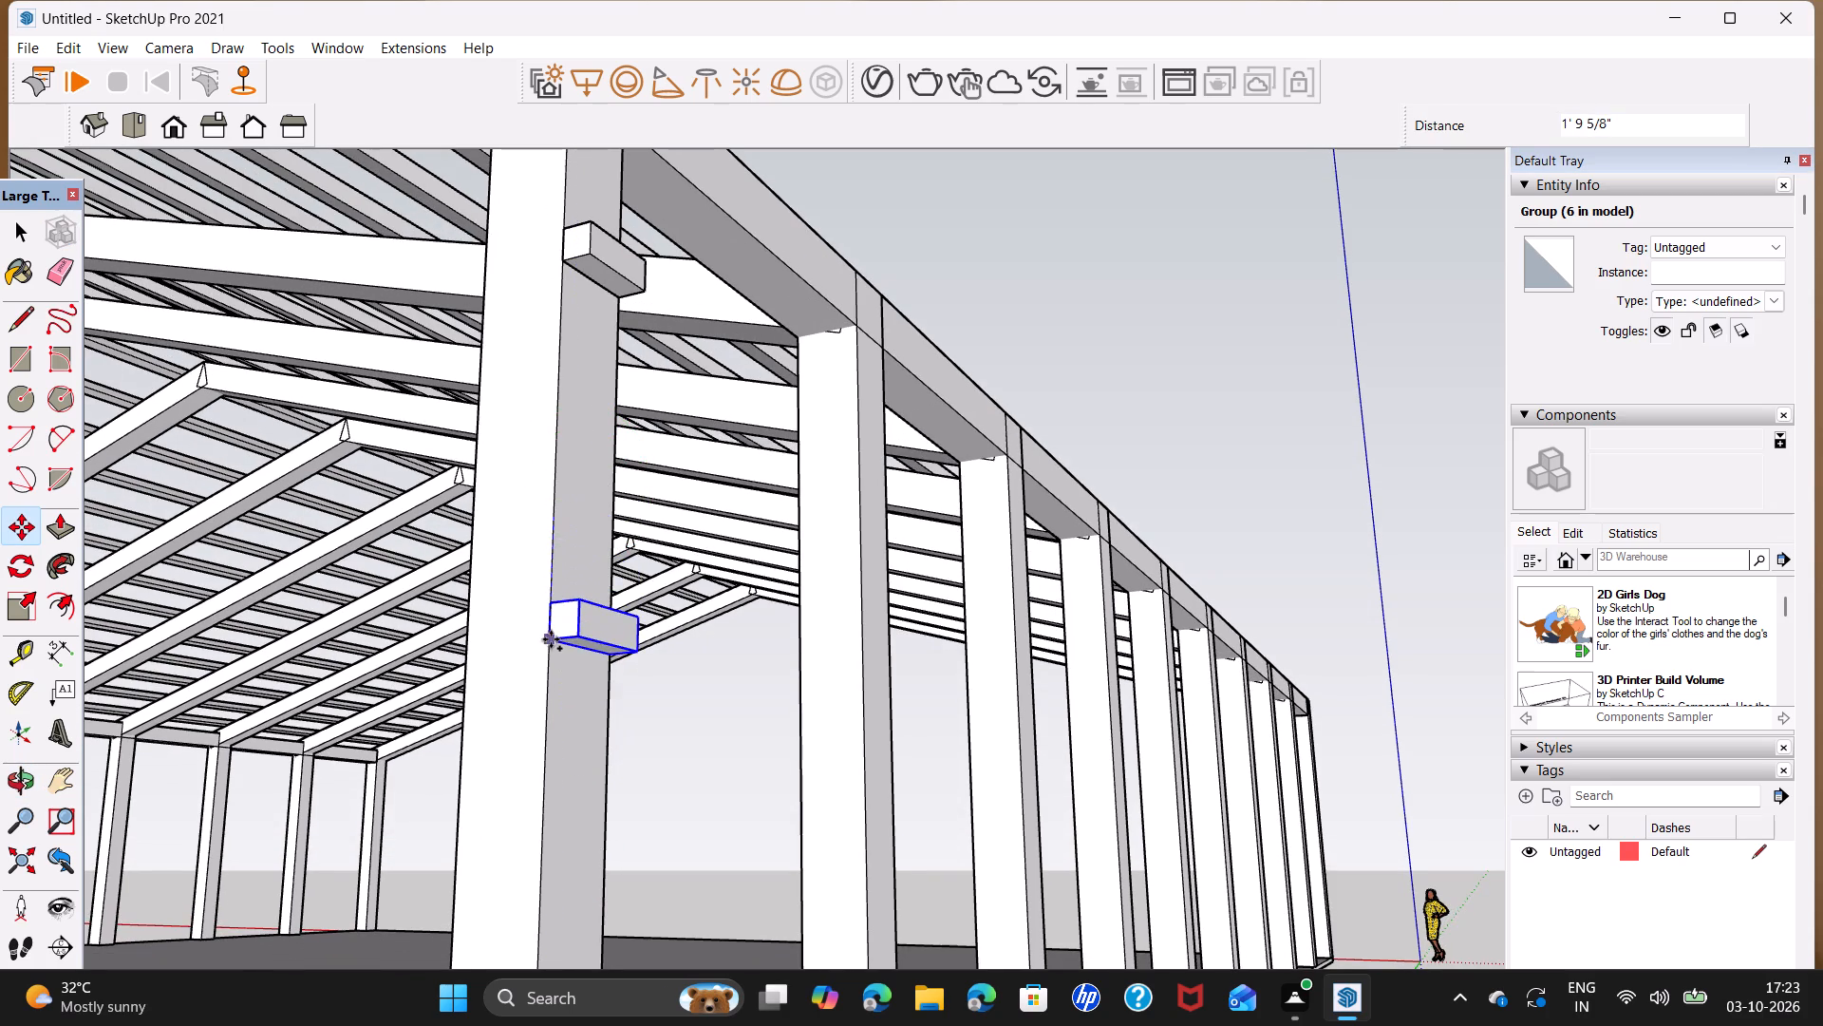
pyautogui.press('4')
pyautogui.press("'")
pyautogui.press('Return')
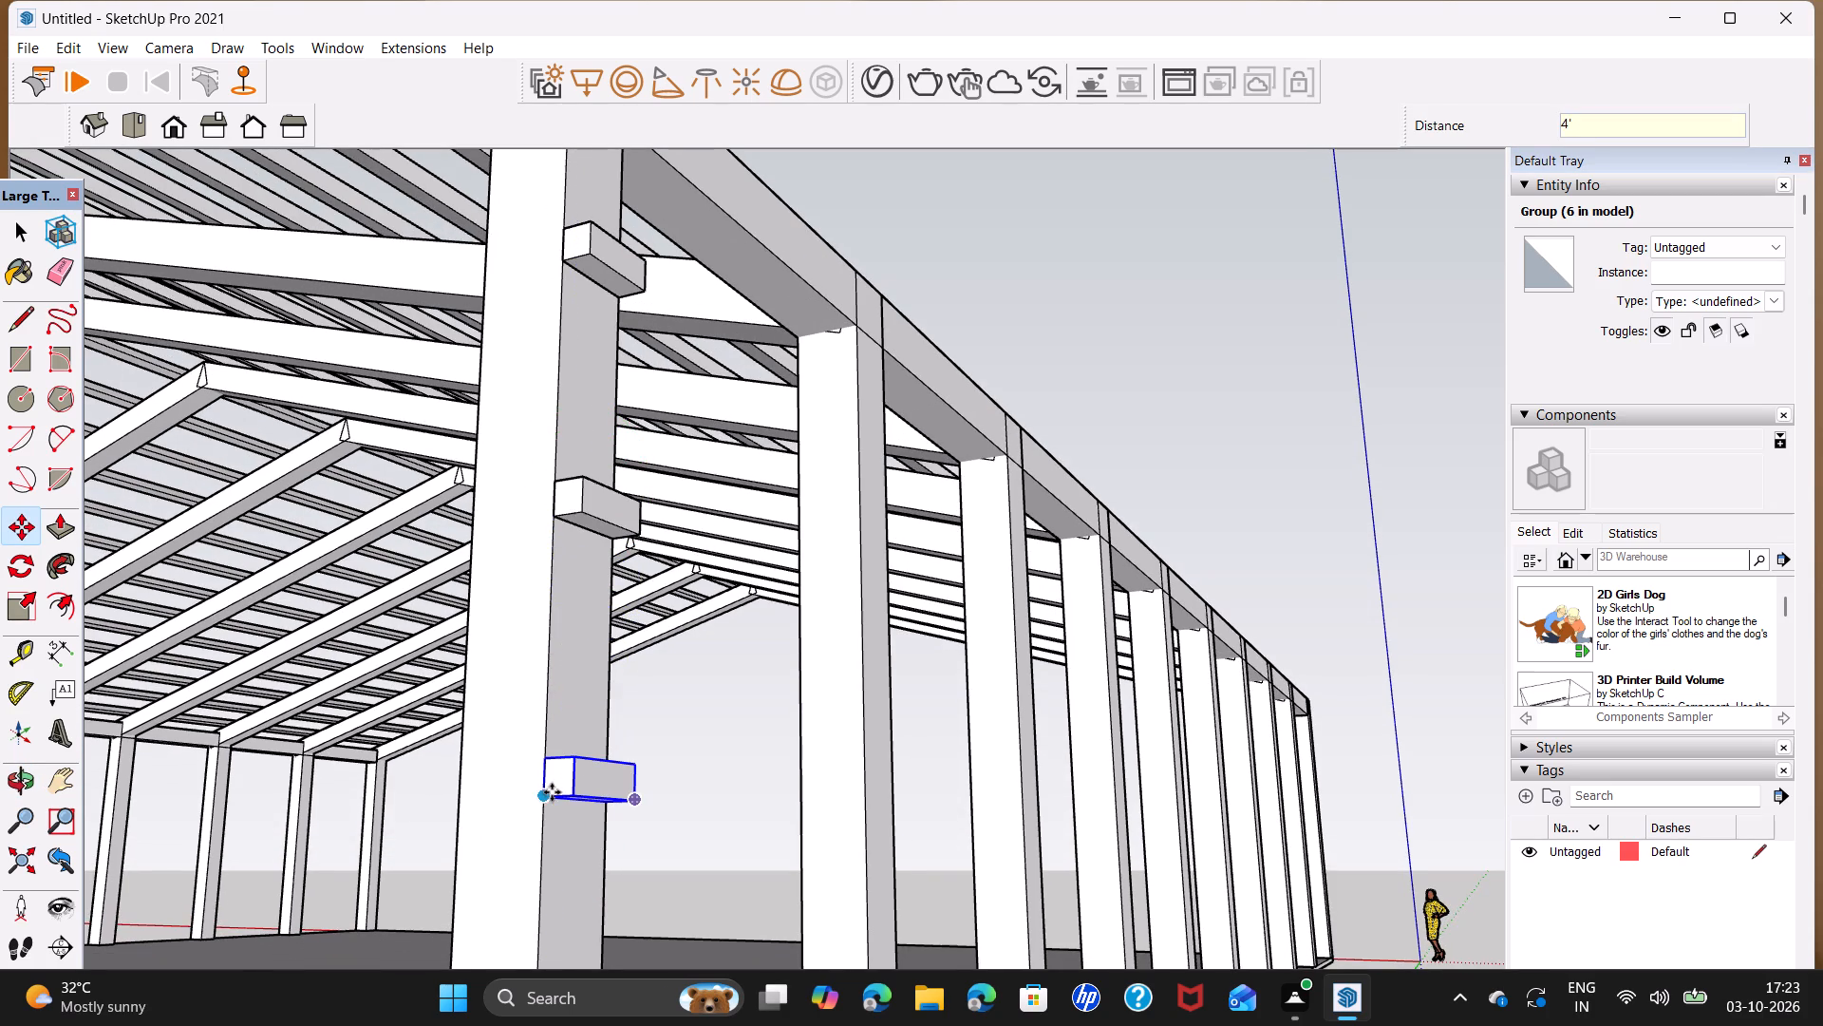
pyautogui.keyDown('shift'); pyautogui.moveTo(552, 792); pyautogui.dragTo(554, 486, button='middle'); pyautogui.keyUp('shift')
pyautogui.click(548, 487)
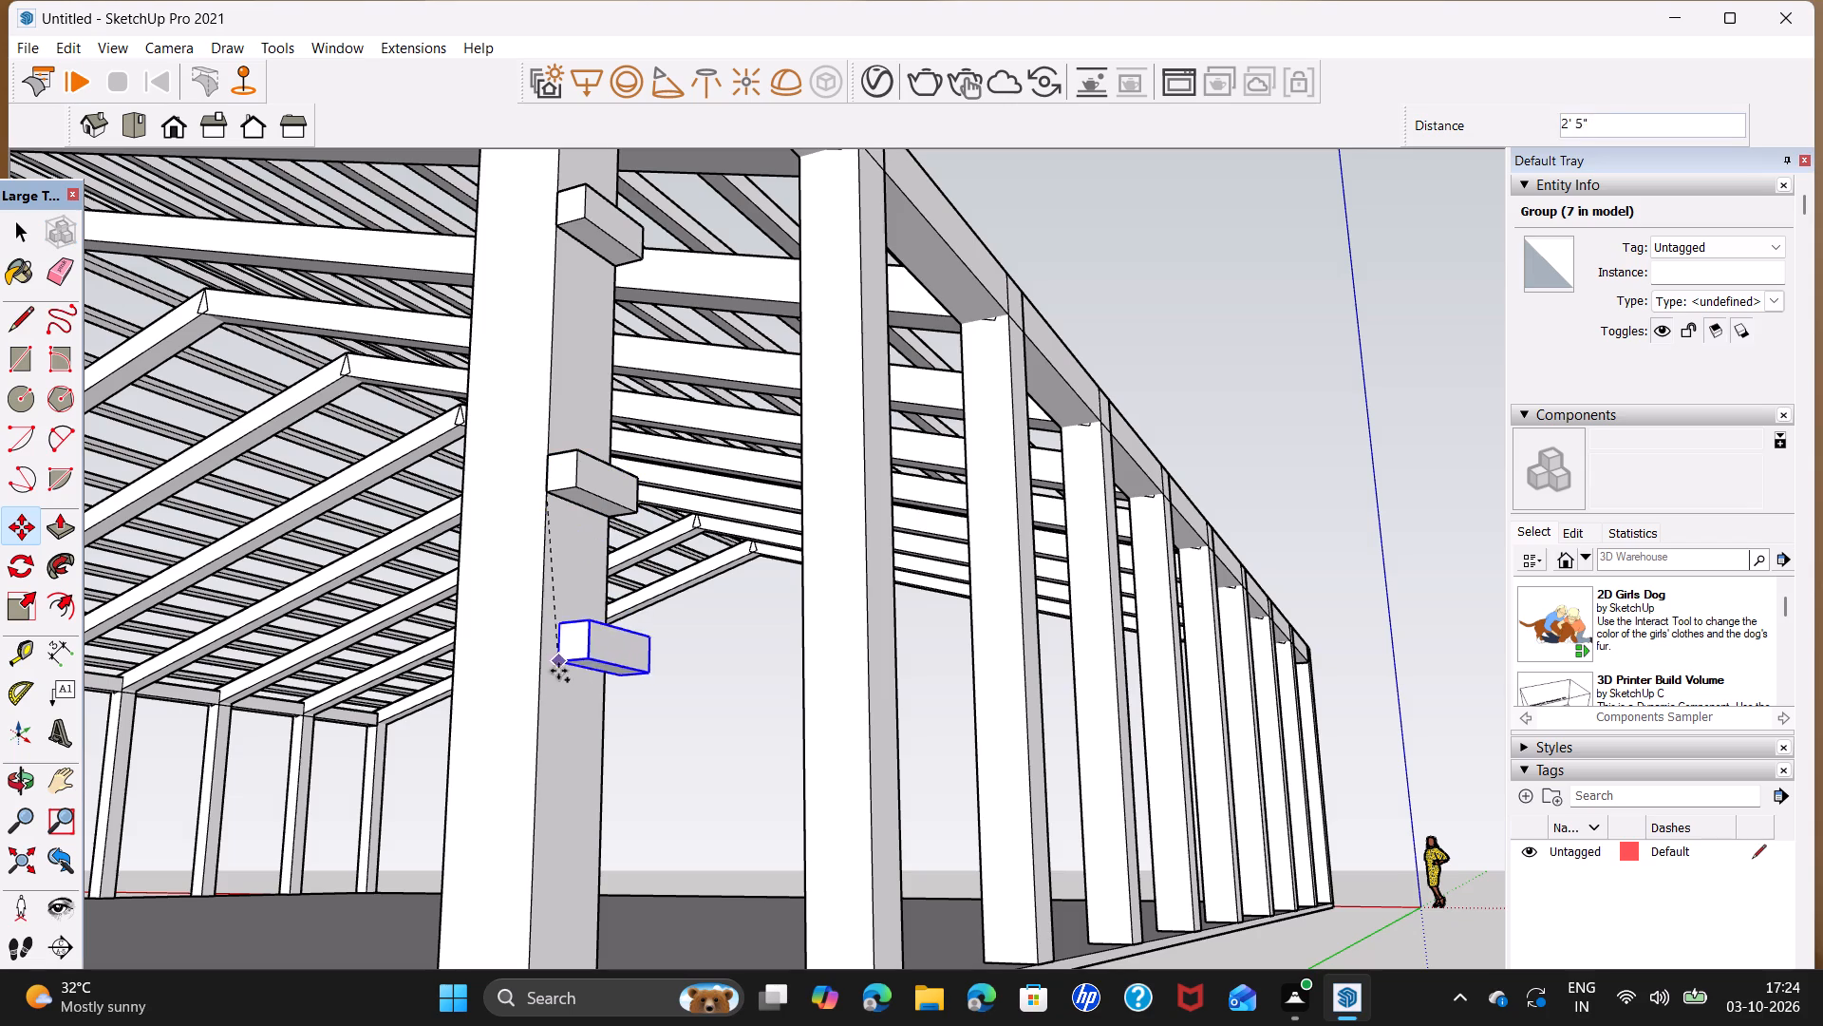
pyautogui.press('4')
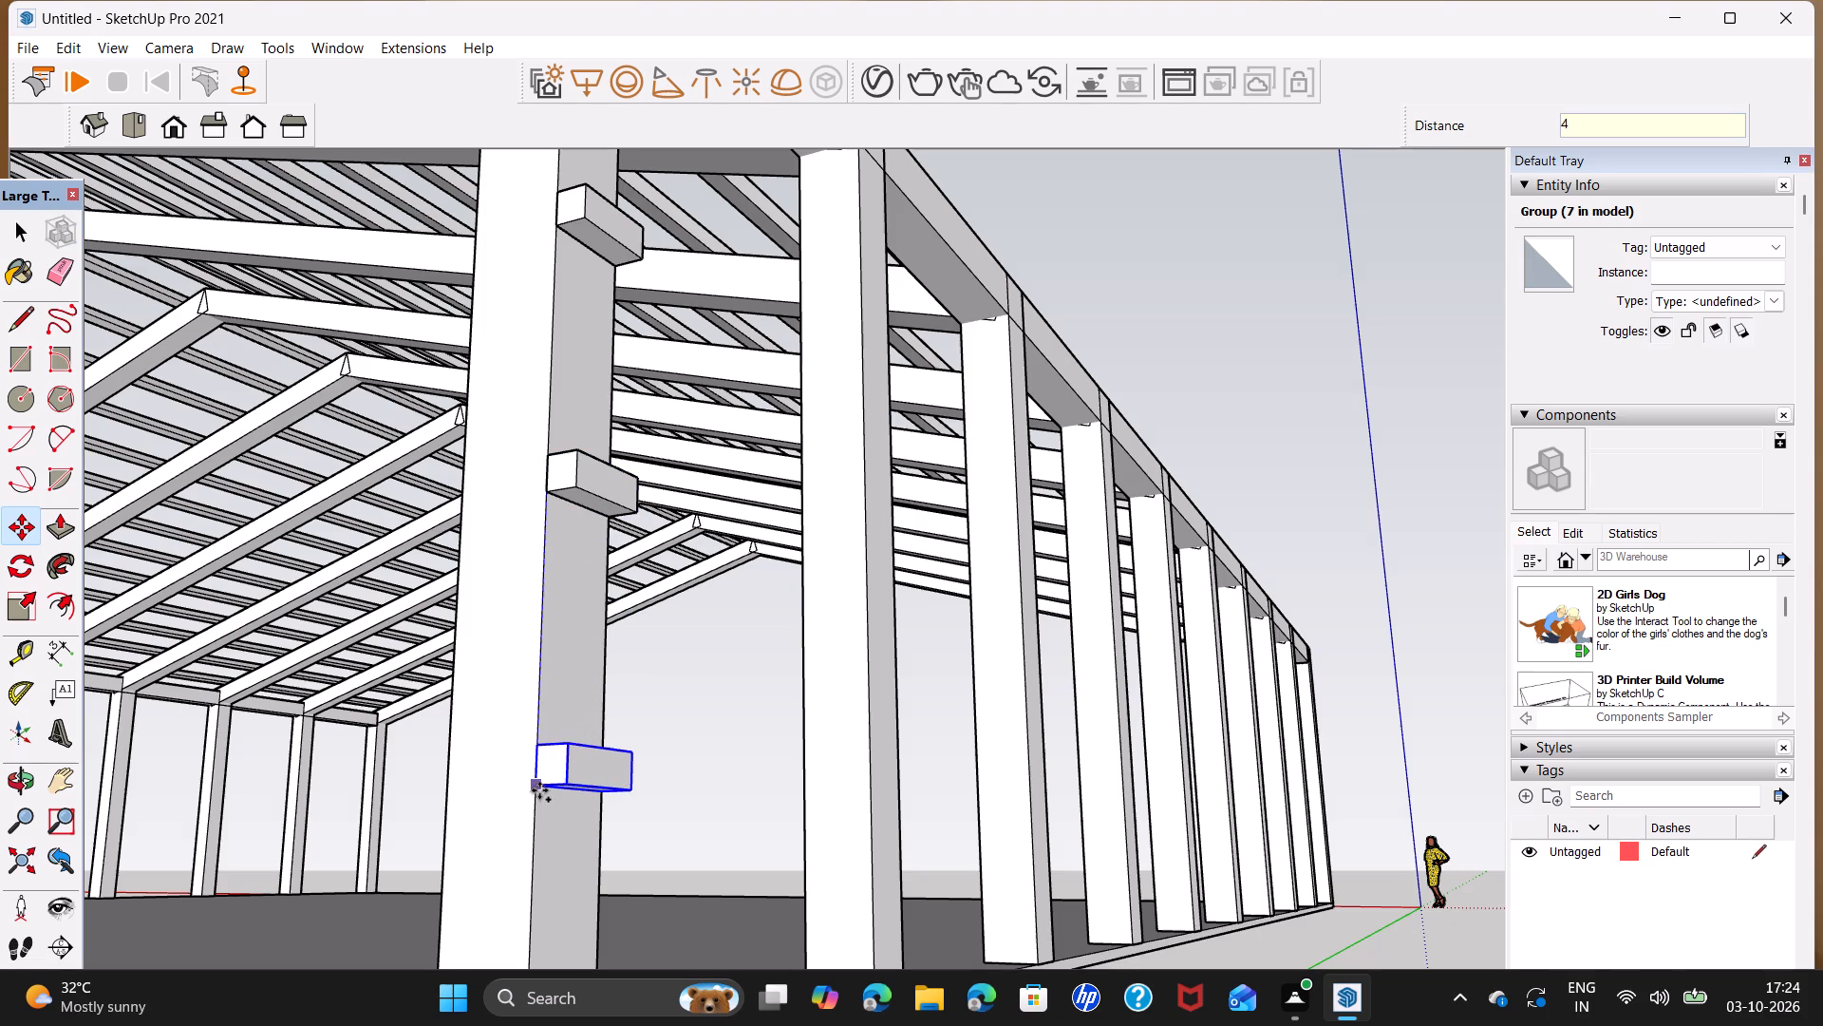
pyautogui.press("'")
pyautogui.press('Return')
pyautogui.press('space')
# Extrude the end face of the column's topmost block 99' along the side wall to the corner column at the other end.
pyautogui.scroll(-6, 611, 722)
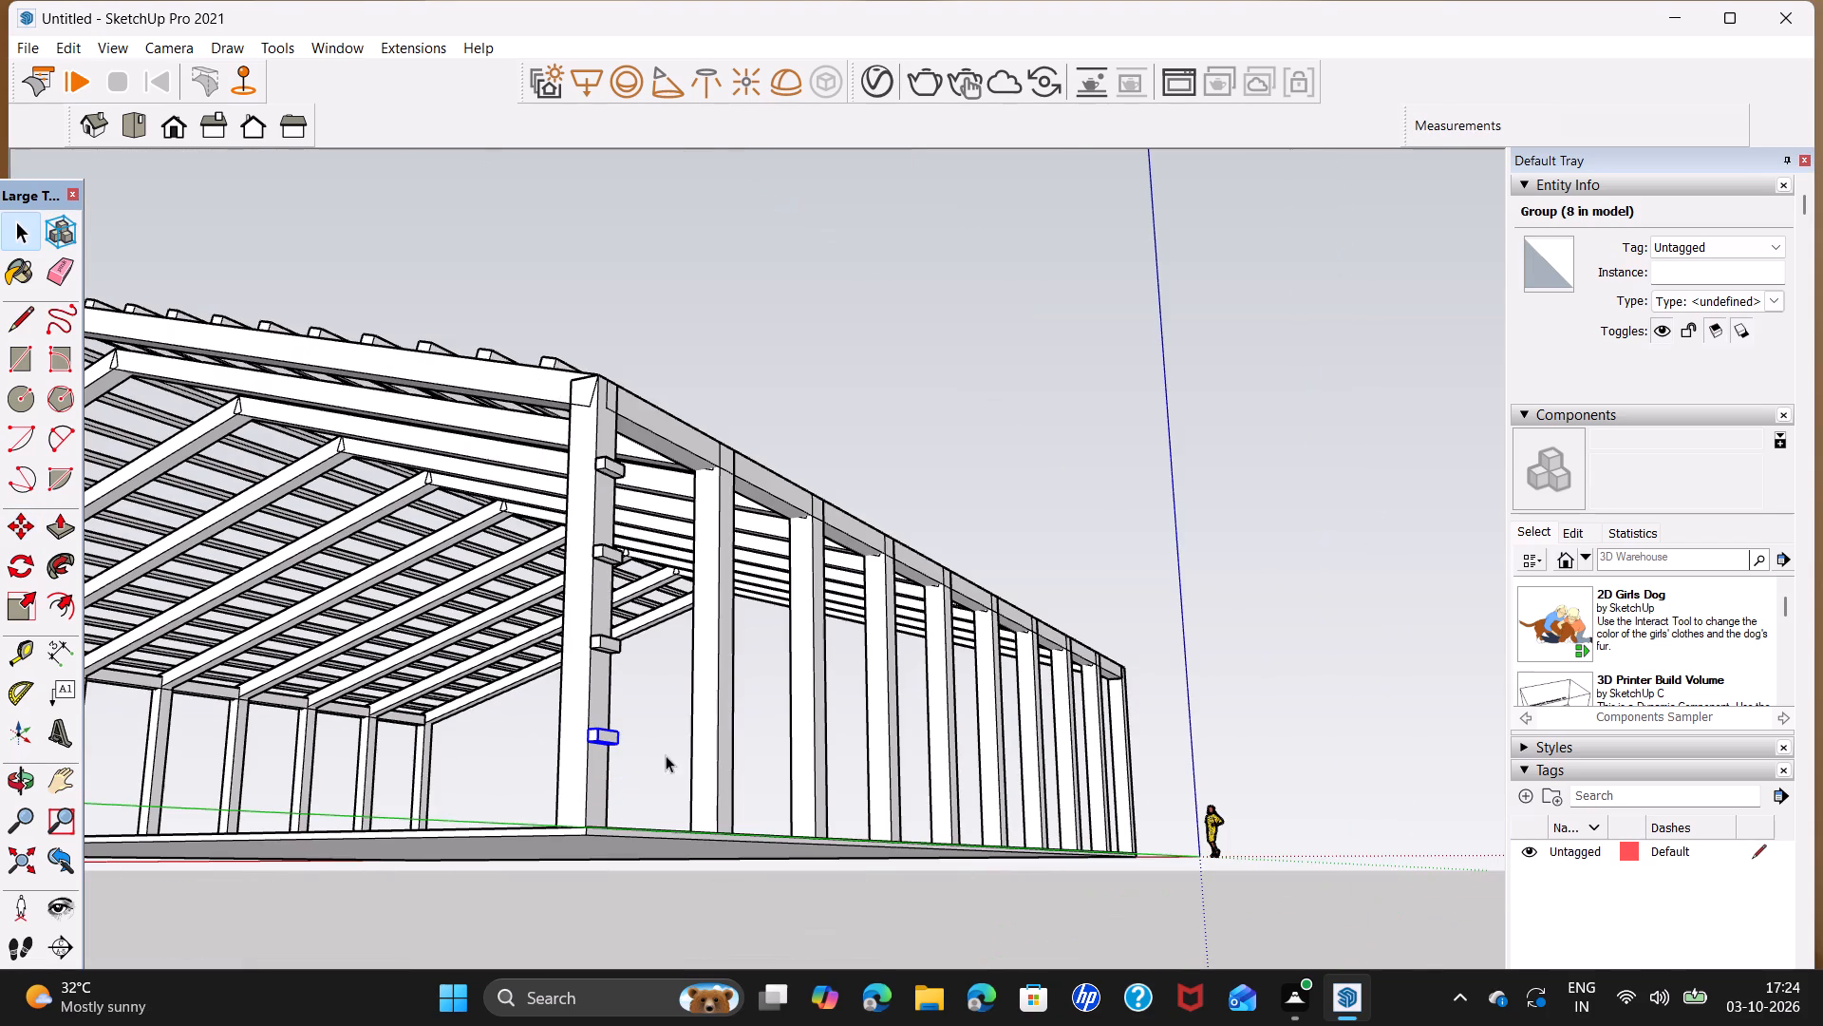
pyautogui.moveTo(681, 717); pyautogui.dragTo(436, 775, button='middle')
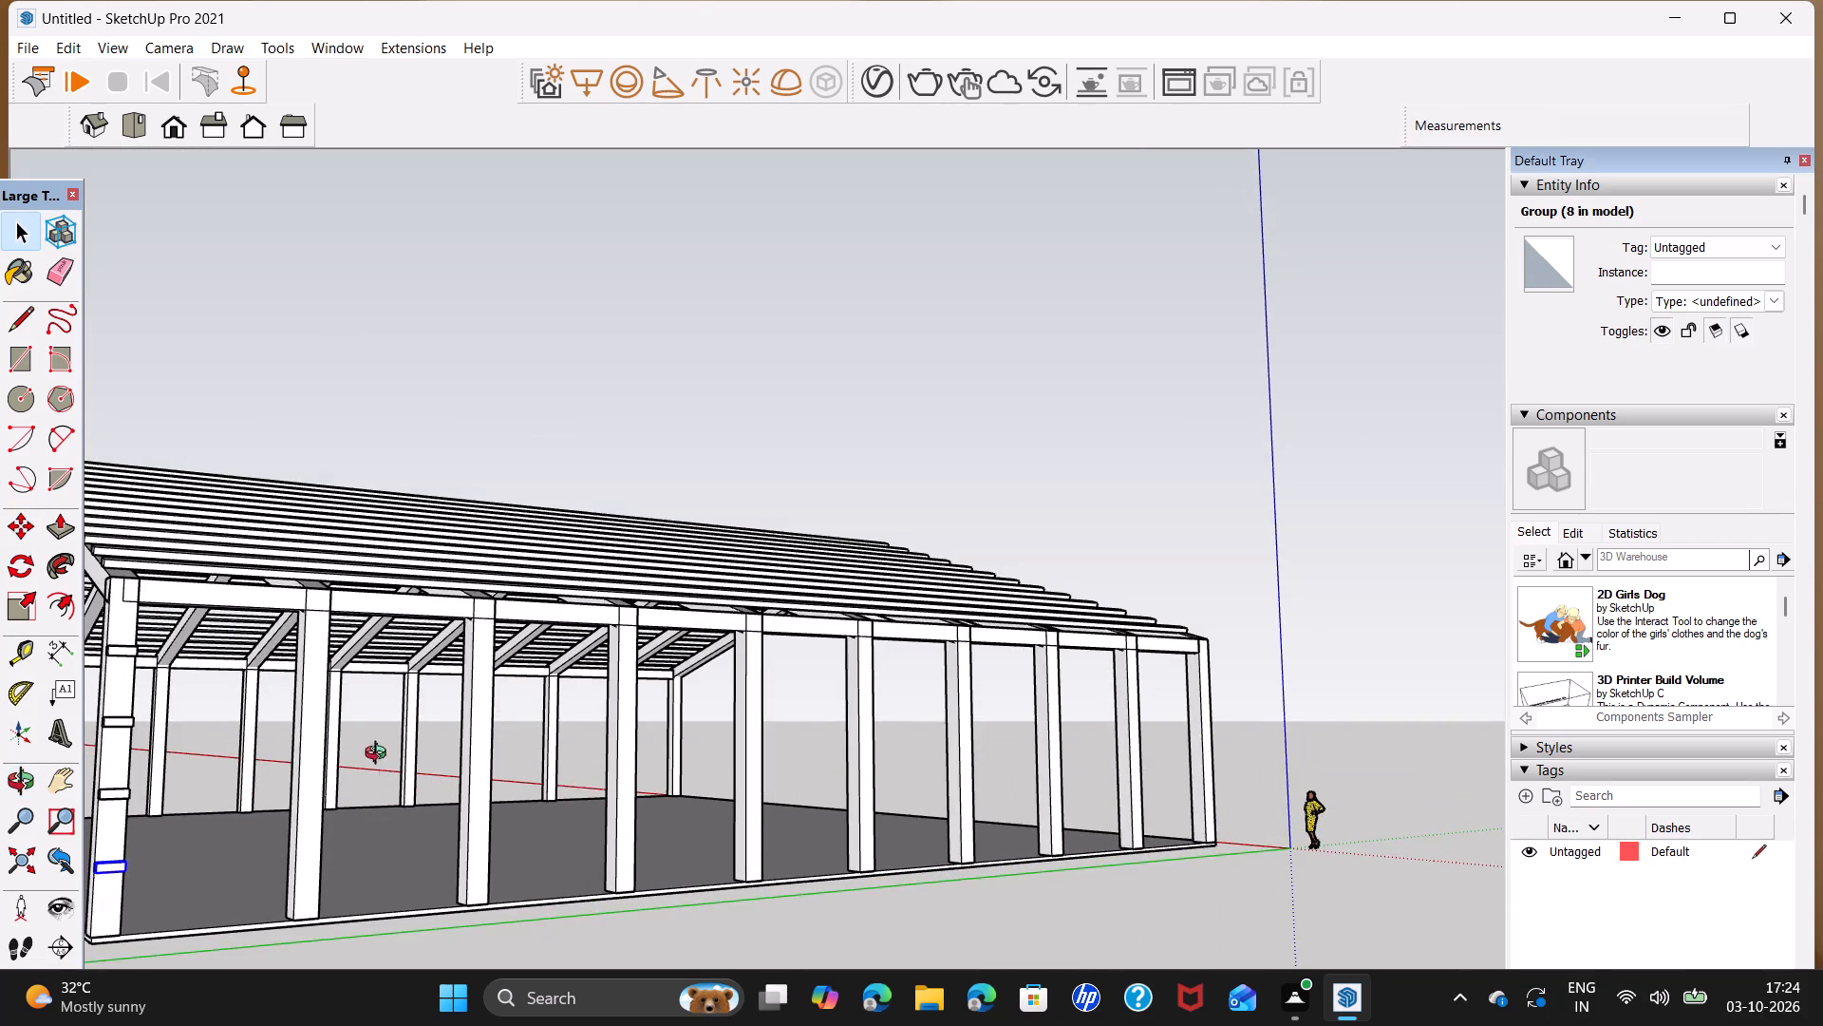
pyautogui.moveTo(954, 723); pyautogui.dragTo(0, 897, button='middle')
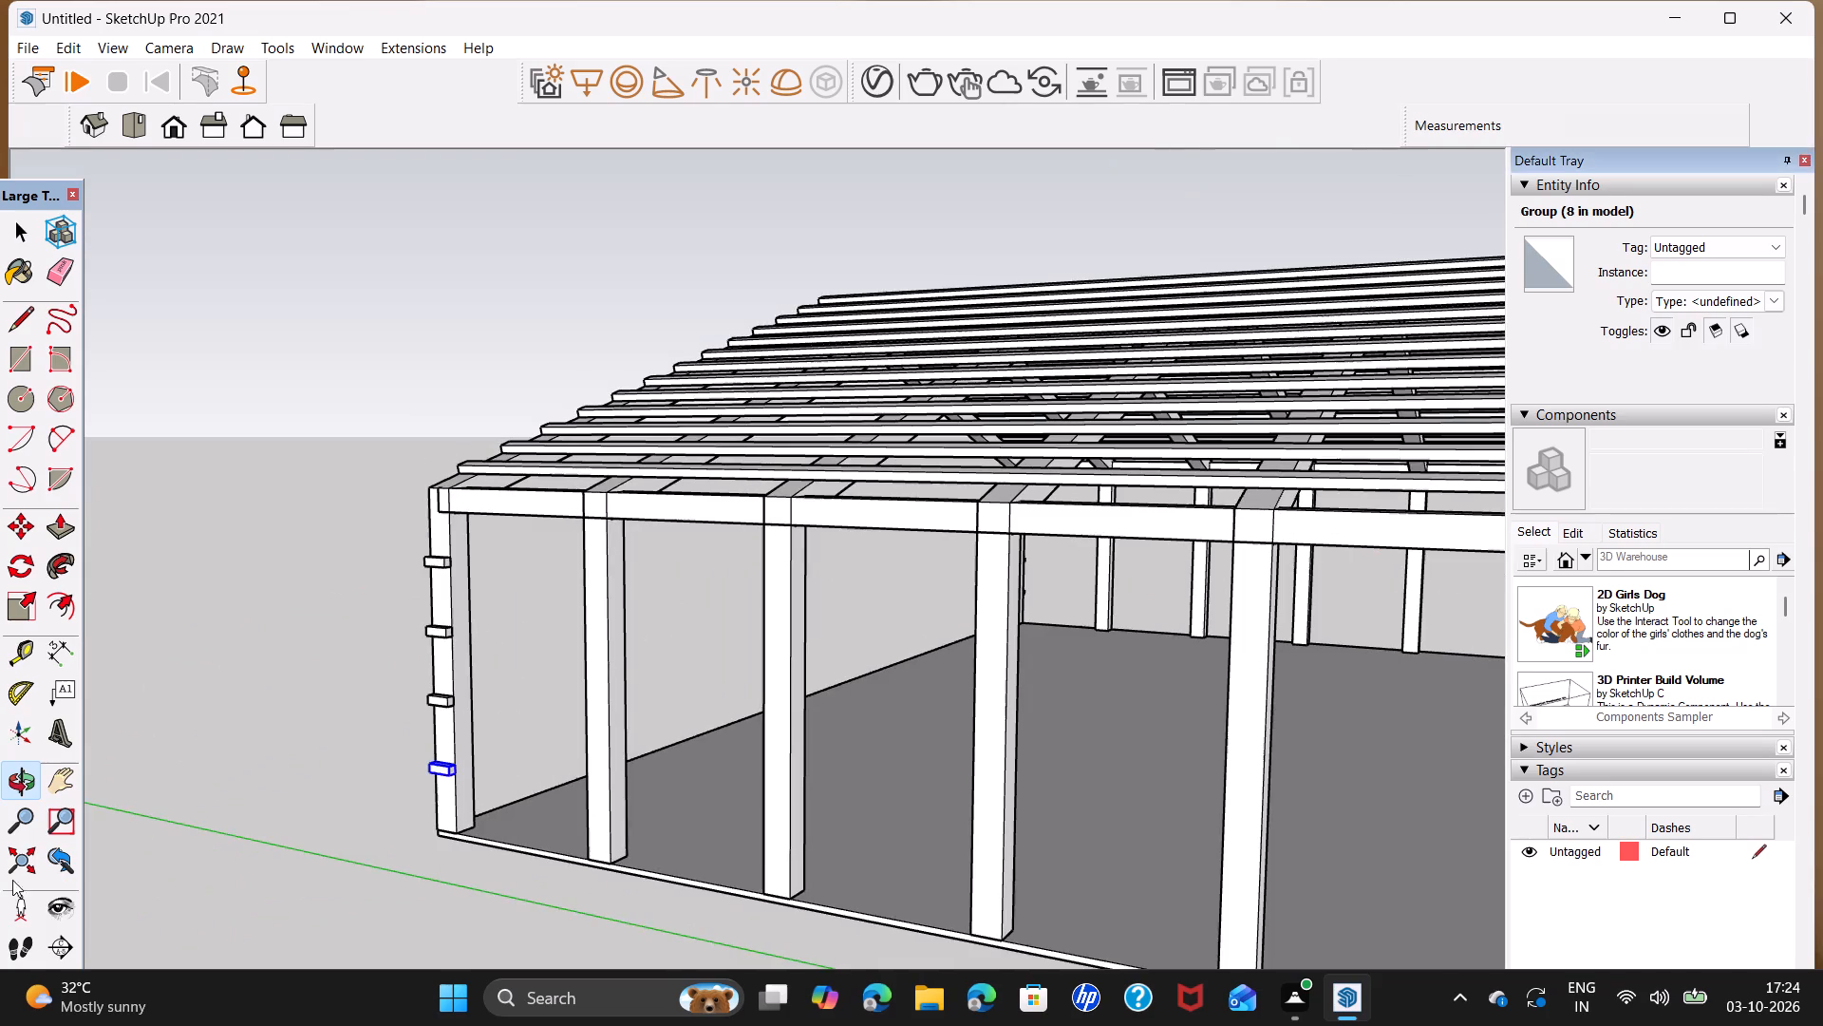
pyautogui.scroll(5, 392, 591)
pyautogui.click(515, 527)
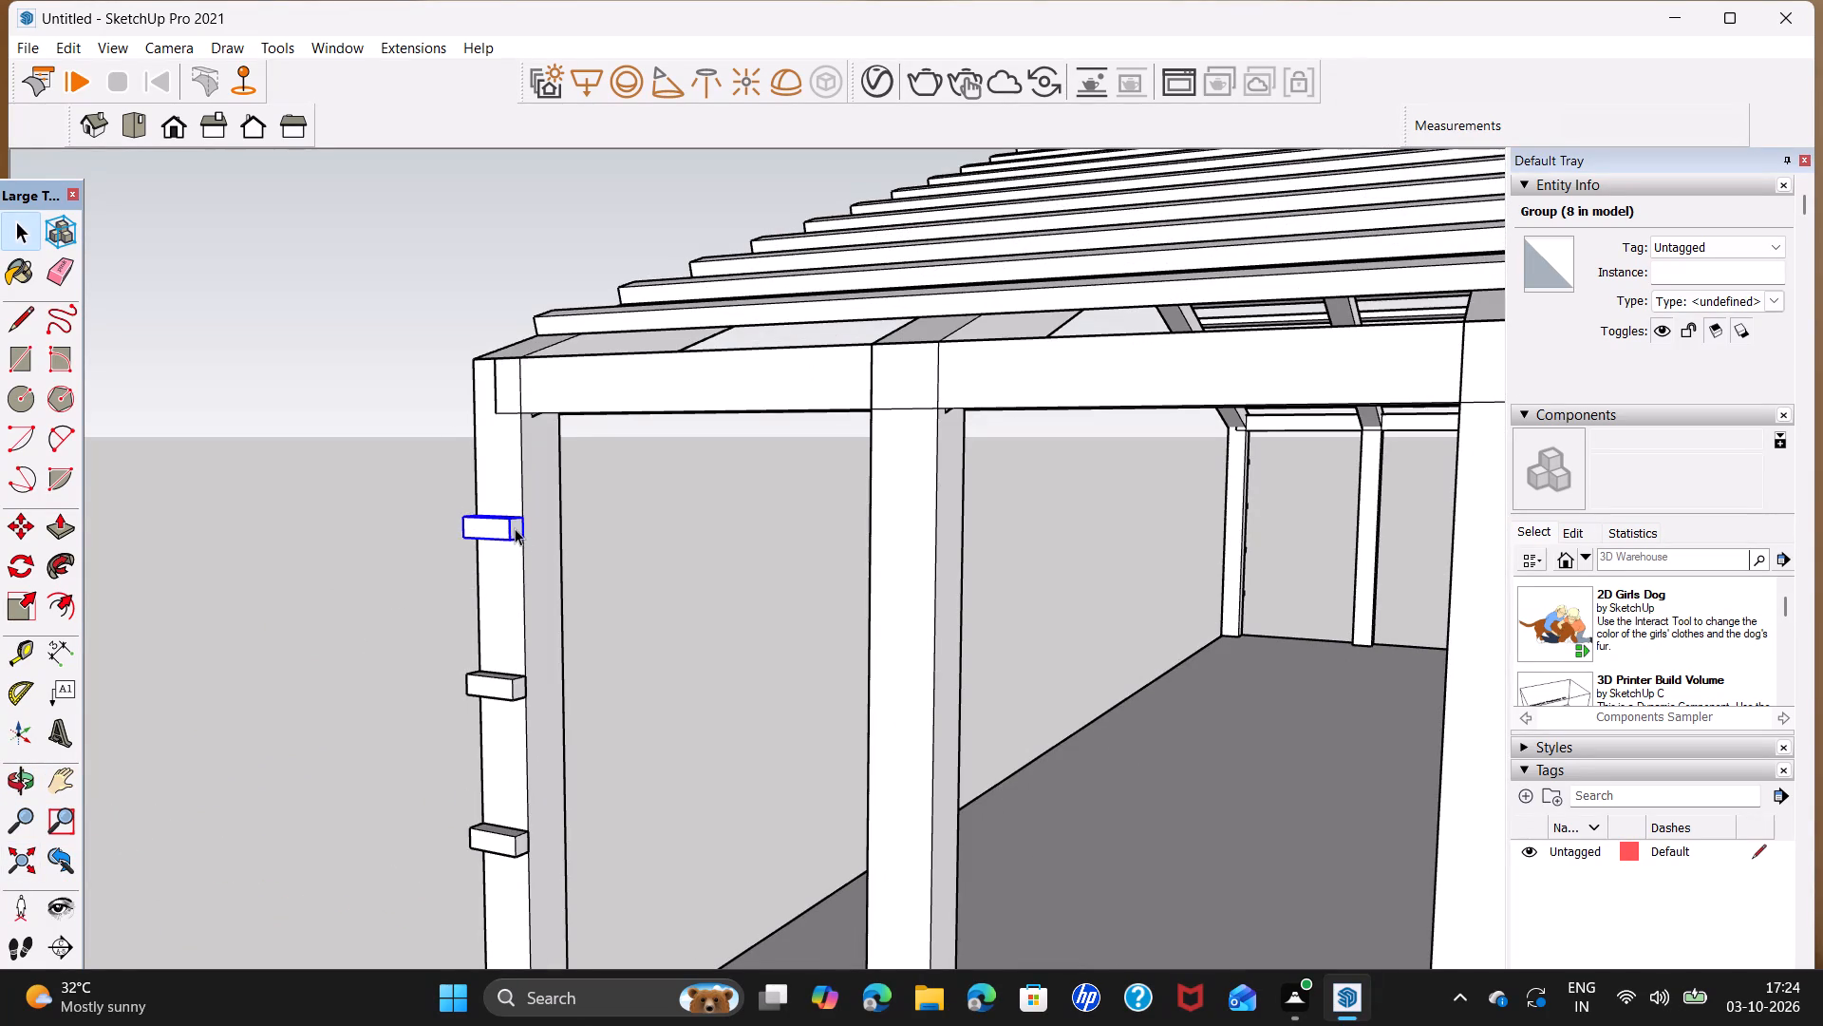
pyautogui.tripleClick(515, 528)
pyautogui.click(517, 532)
pyautogui.click(518, 528)
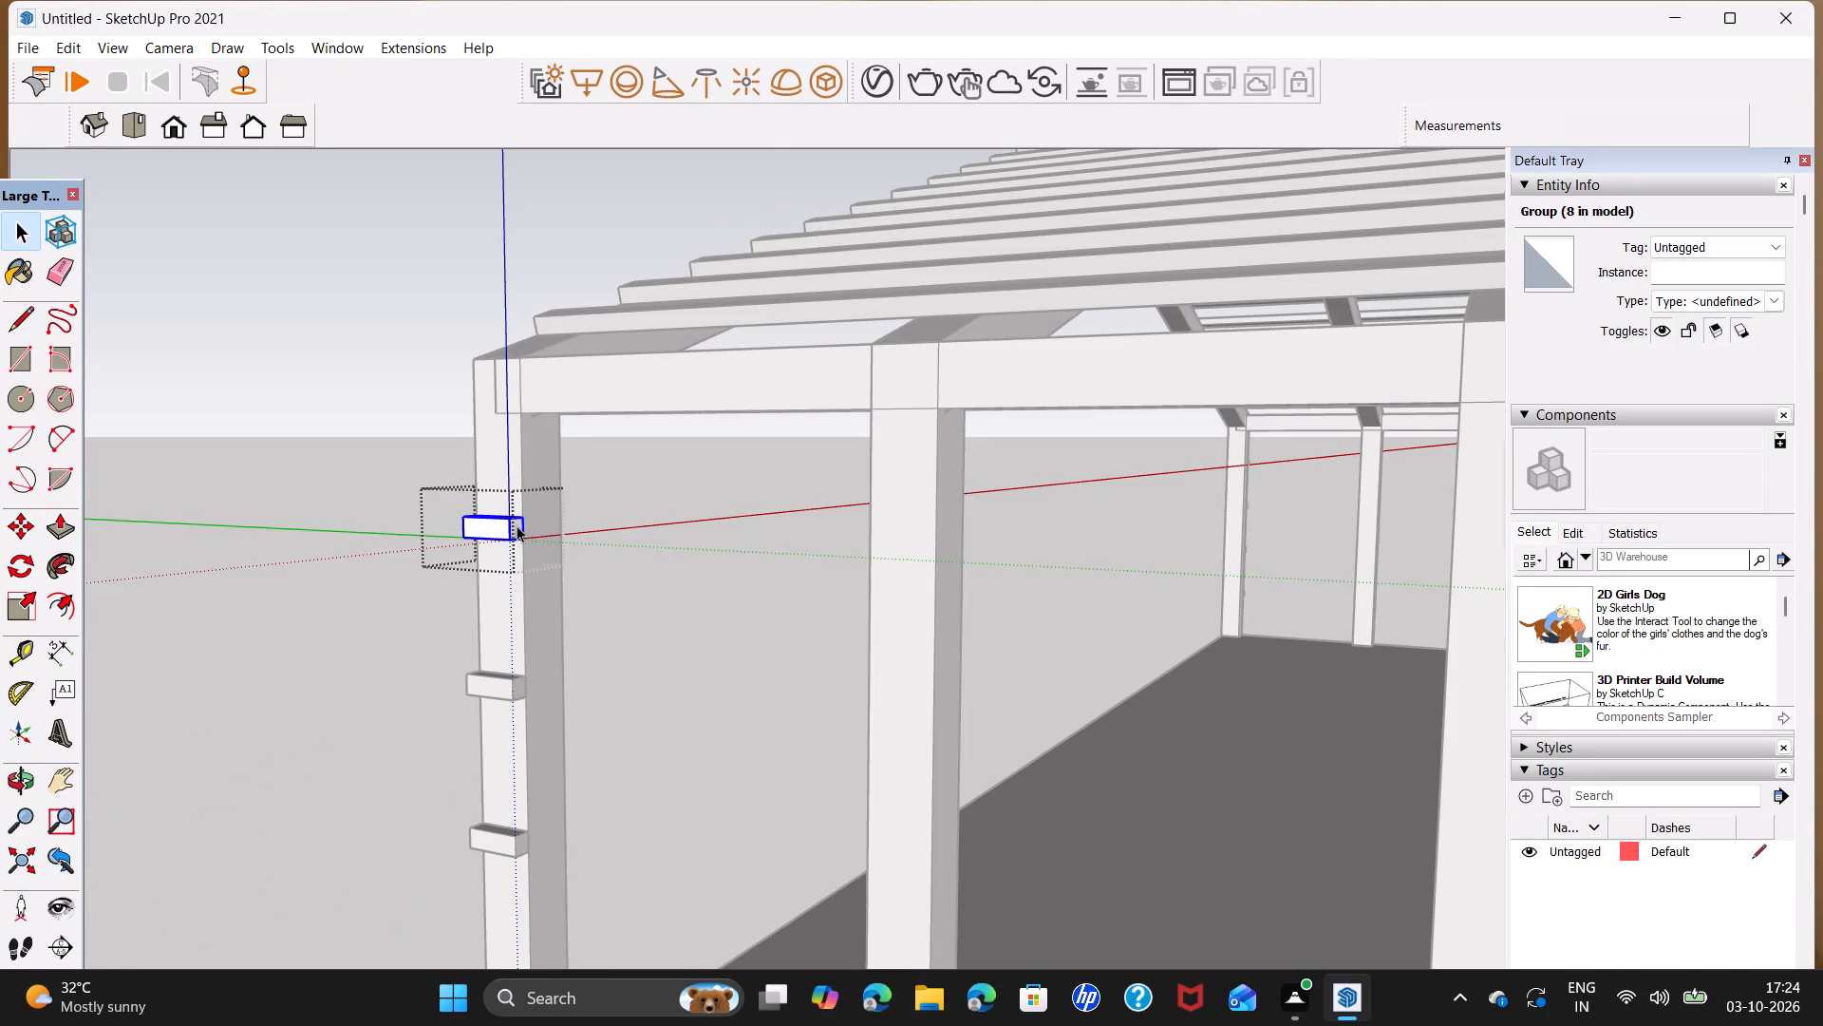
pyautogui.scroll(6, 517, 525)
pyautogui.click(517, 525)
pyautogui.click(517, 530)
pyautogui.scroll(5, 516, 535)
pyautogui.click(516, 535)
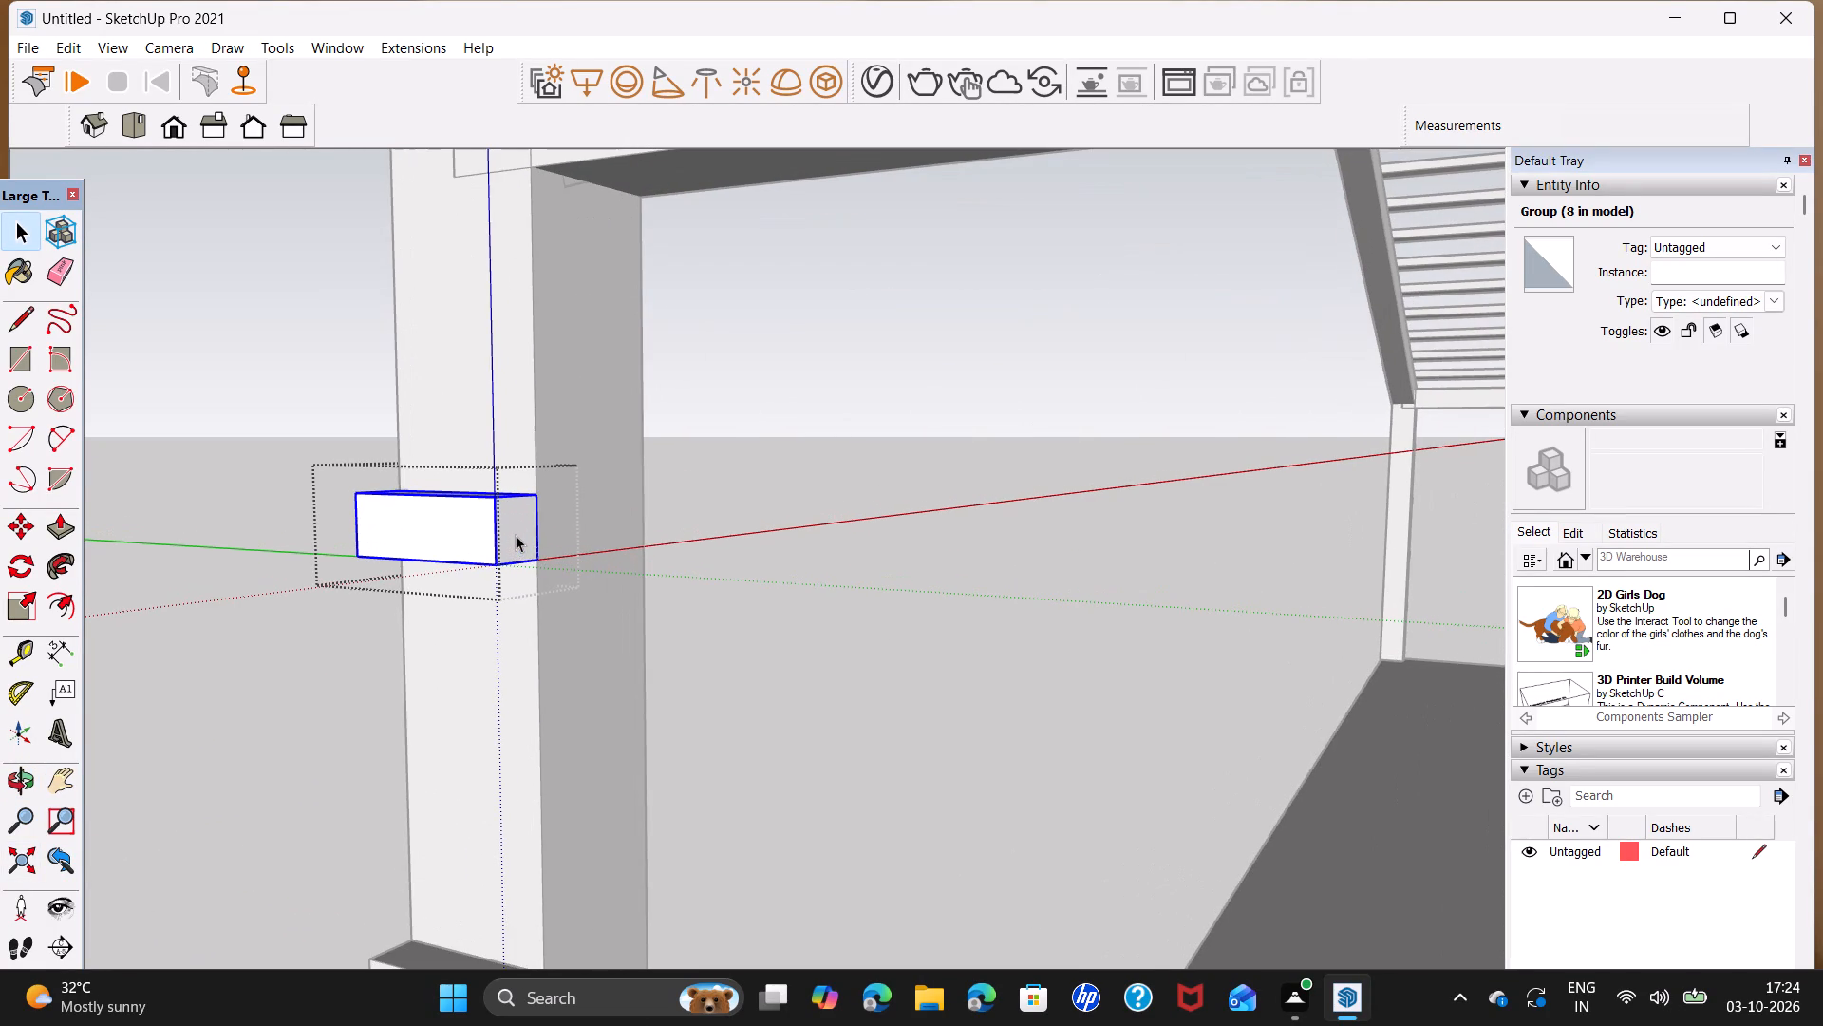
pyautogui.moveTo(523, 530); pyautogui.dragTo(307, 538, button='middle')
pyautogui.click(499, 513)
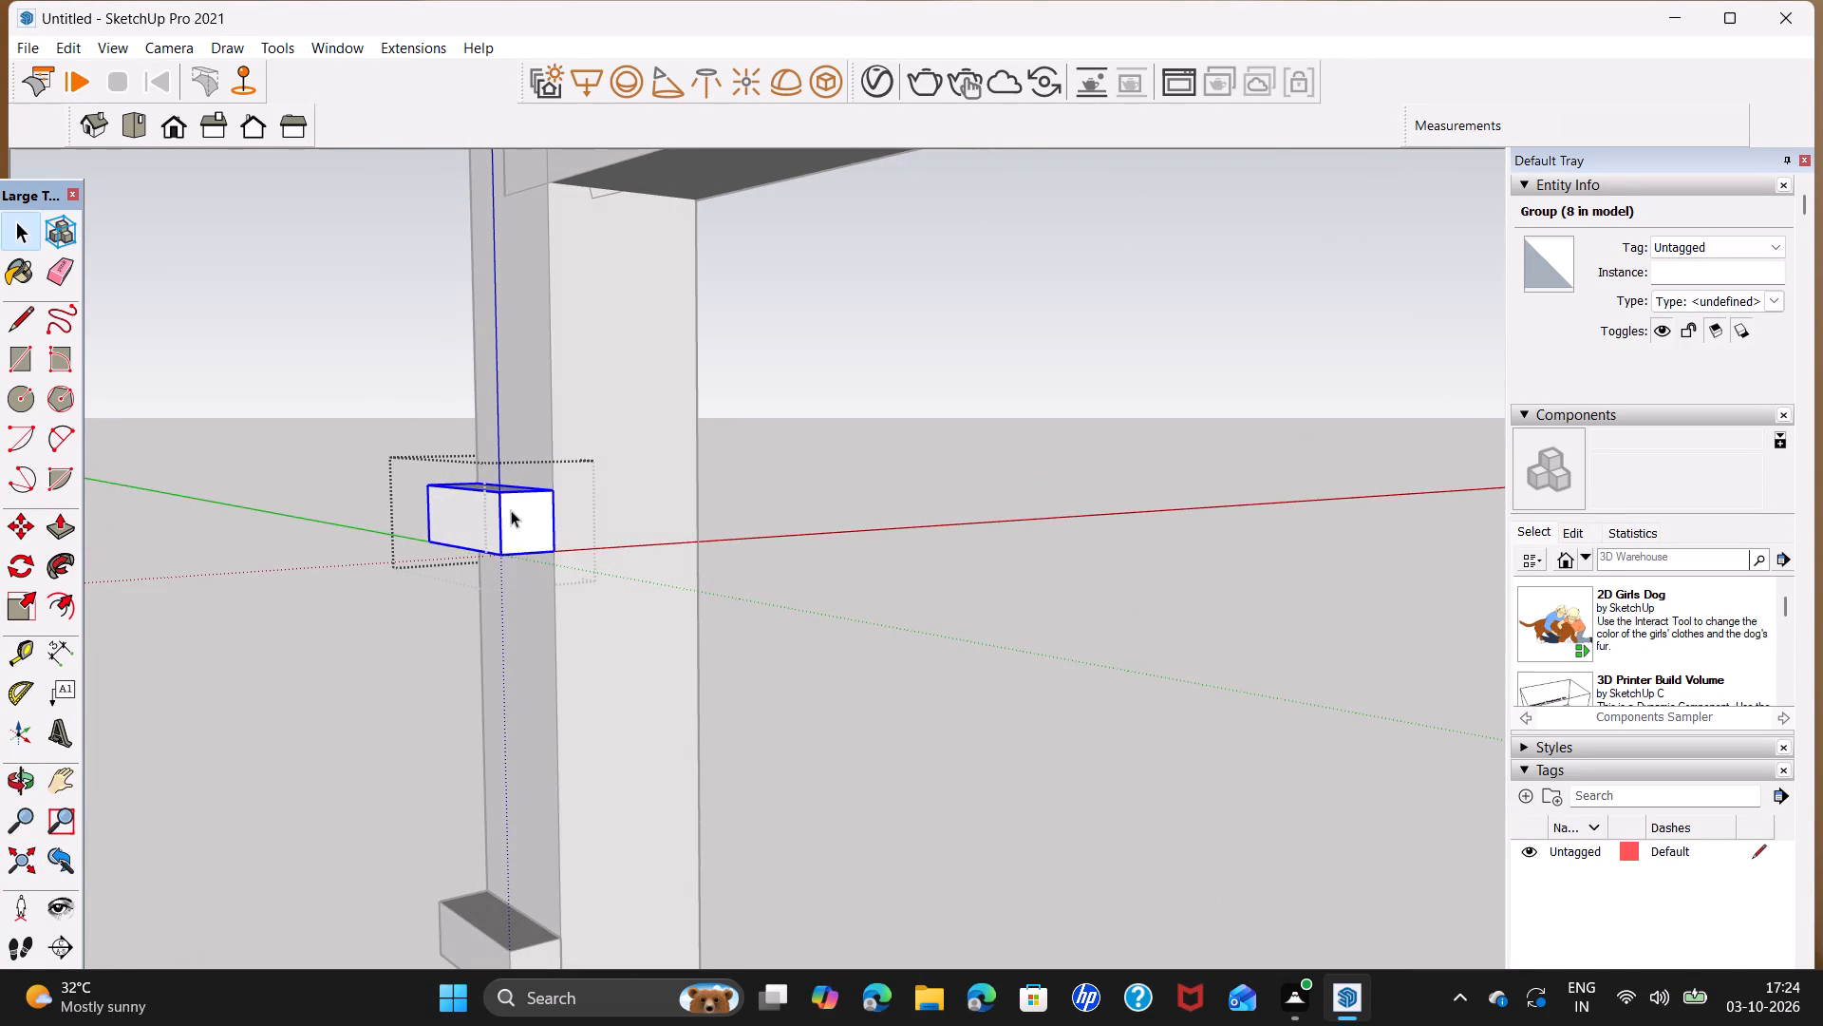
pyautogui.click(511, 510)
pyautogui.tripleClick(526, 518)
pyautogui.click(526, 521)
pyautogui.click(526, 528)
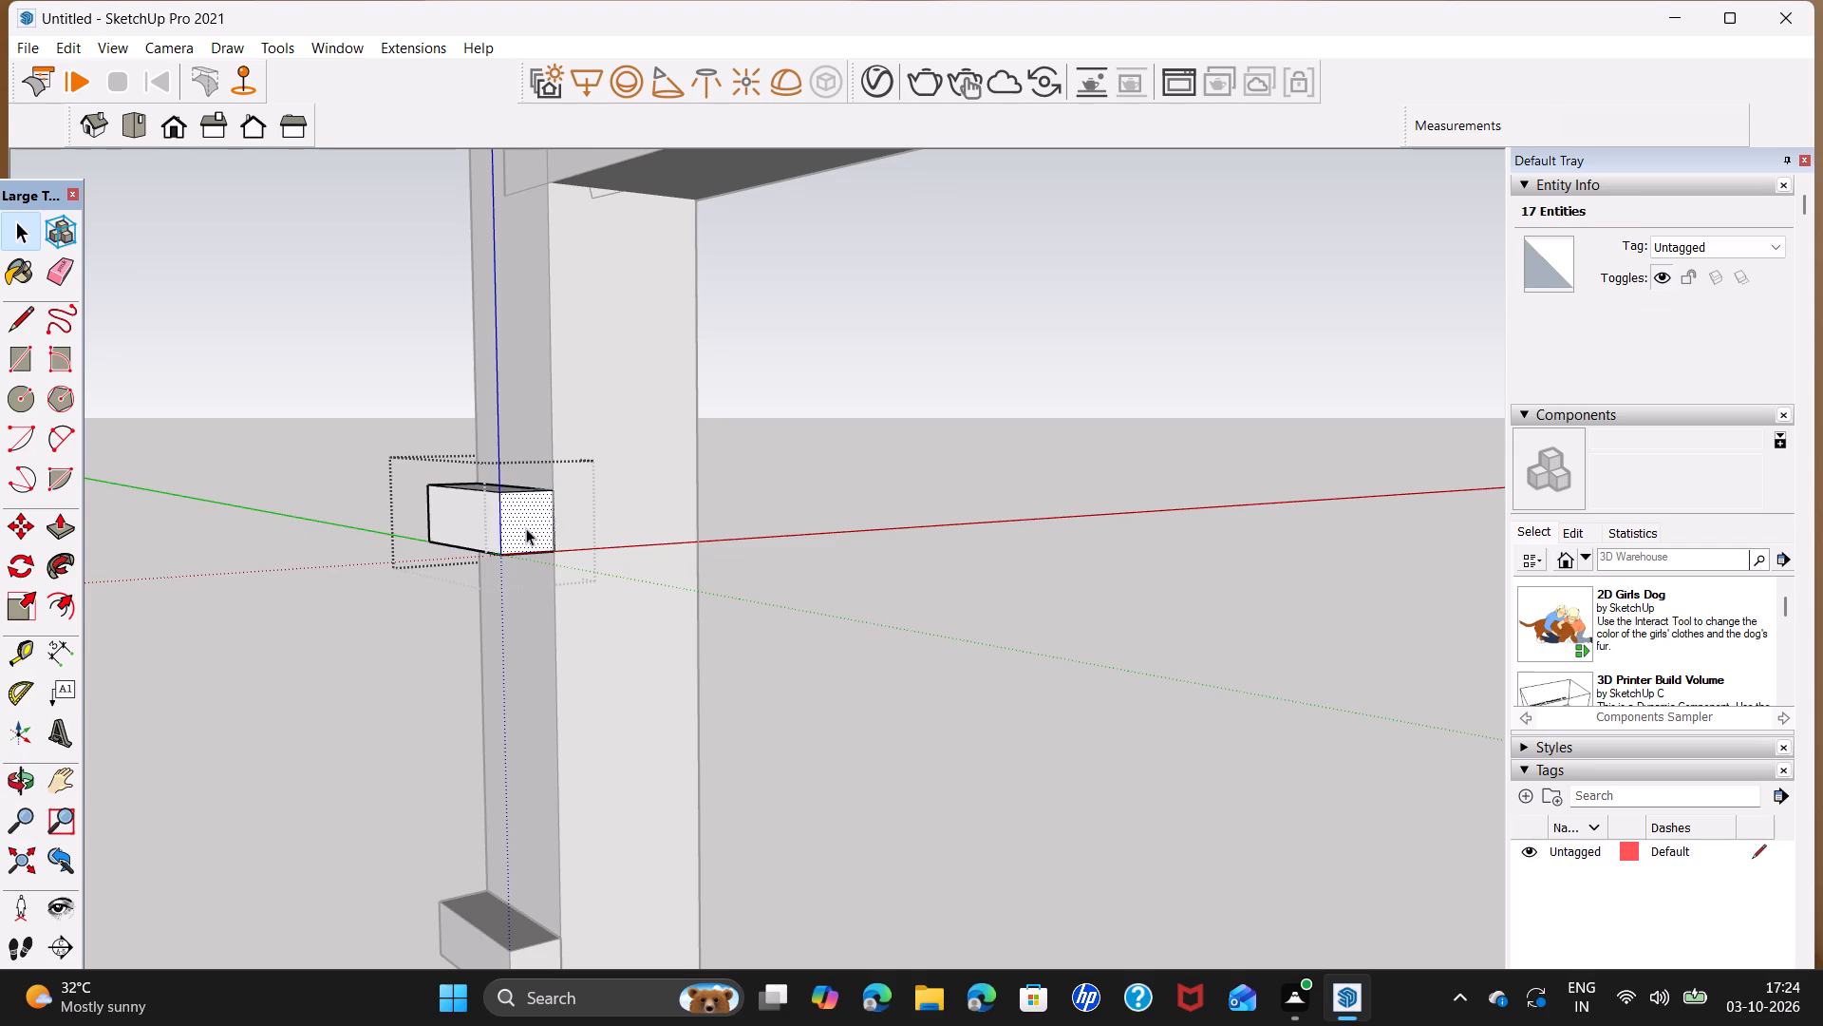
pyautogui.press('p')
pyautogui.click(526, 528)
pyautogui.scroll(-7, 909, 578)
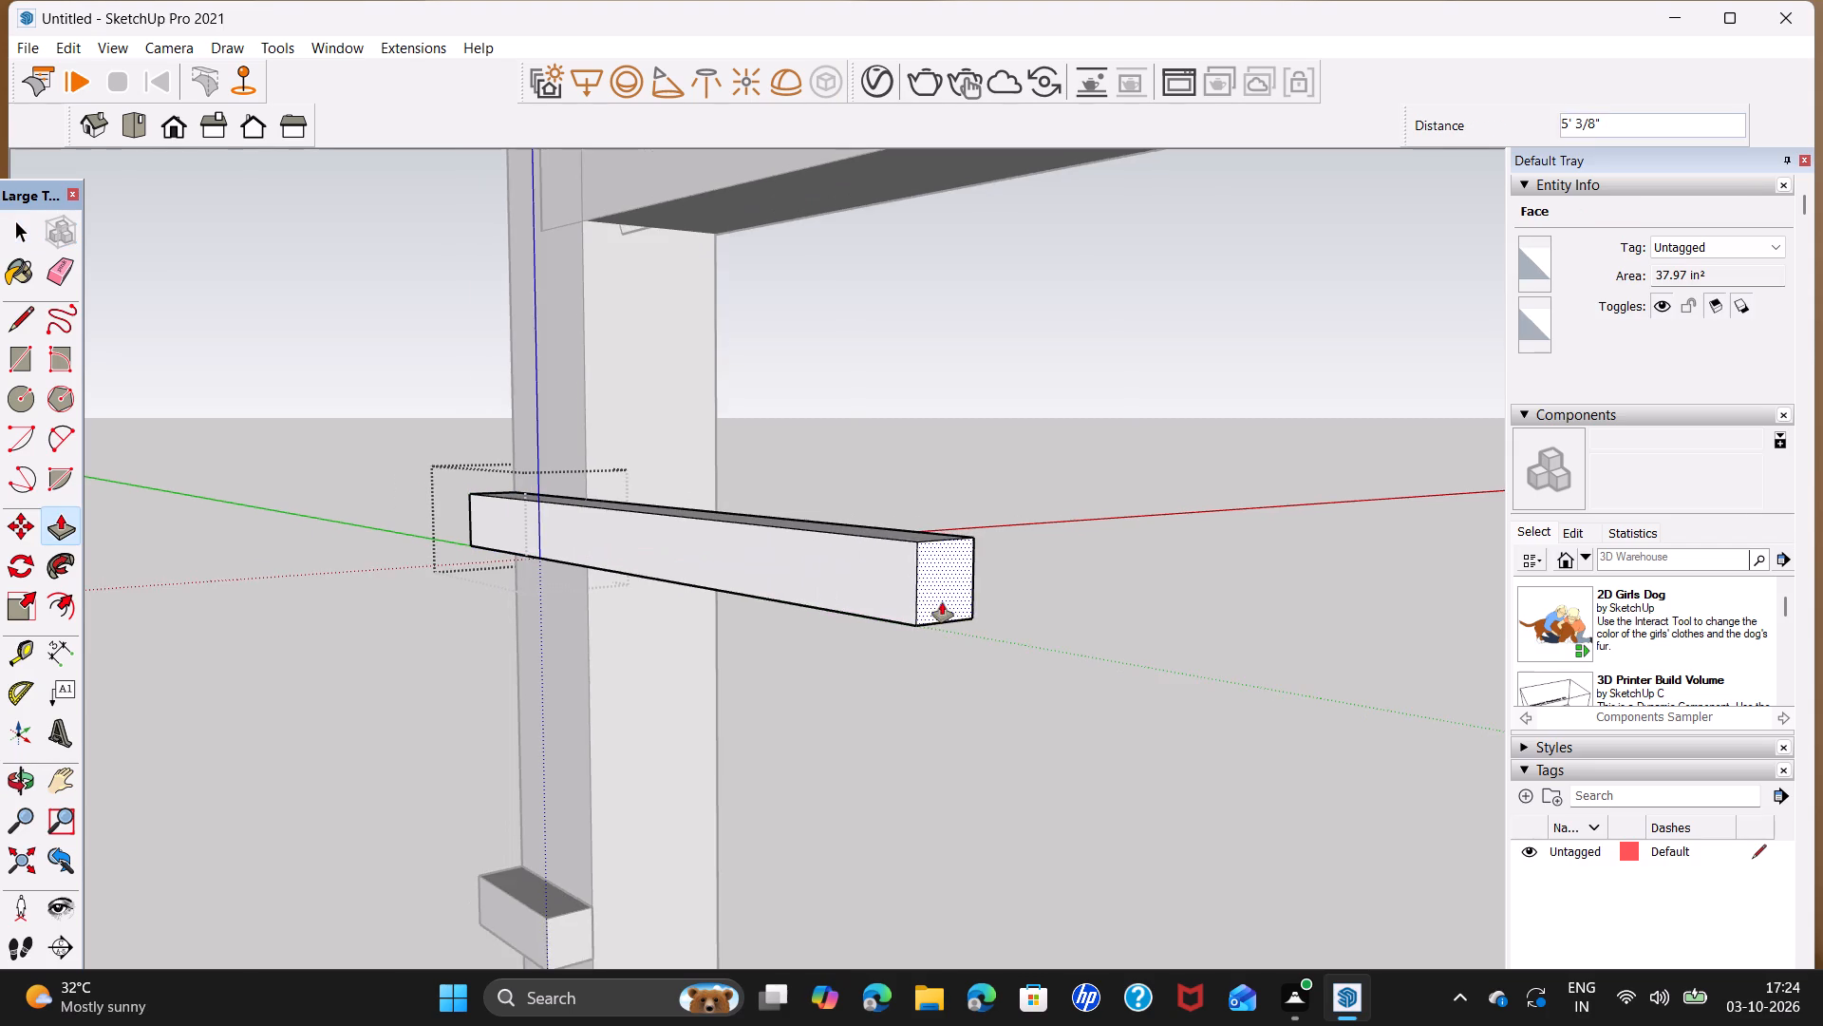
pyautogui.scroll(-13, 942, 601)
pyautogui.scroll(-6, 1038, 626)
pyautogui.scroll(-8, 1205, 704)
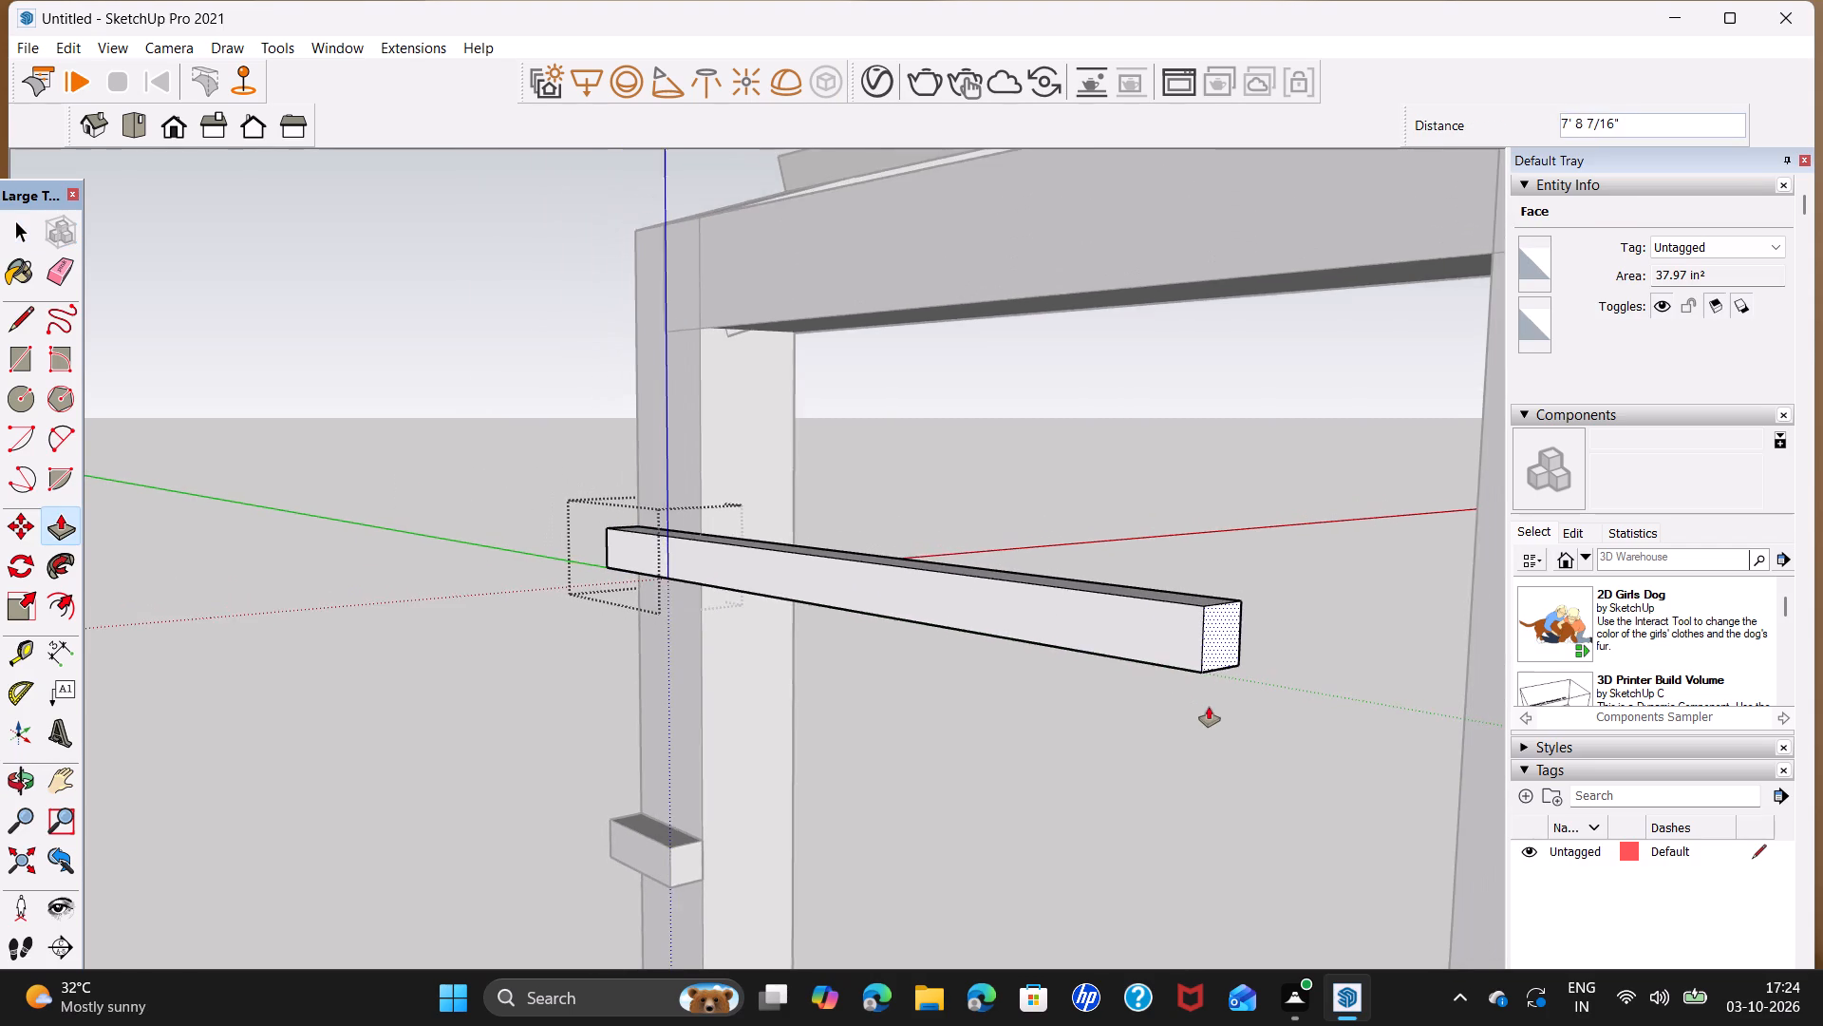
pyautogui.scroll(-3, 1209, 707)
pyautogui.scroll(-14, 629, 565)
pyautogui.scroll(-7, 1159, 673)
pyautogui.keyDown('shift'); pyautogui.moveTo(1180, 677); pyautogui.dragTo(1102, 638, button='middle'); pyautogui.keyUp('shift')
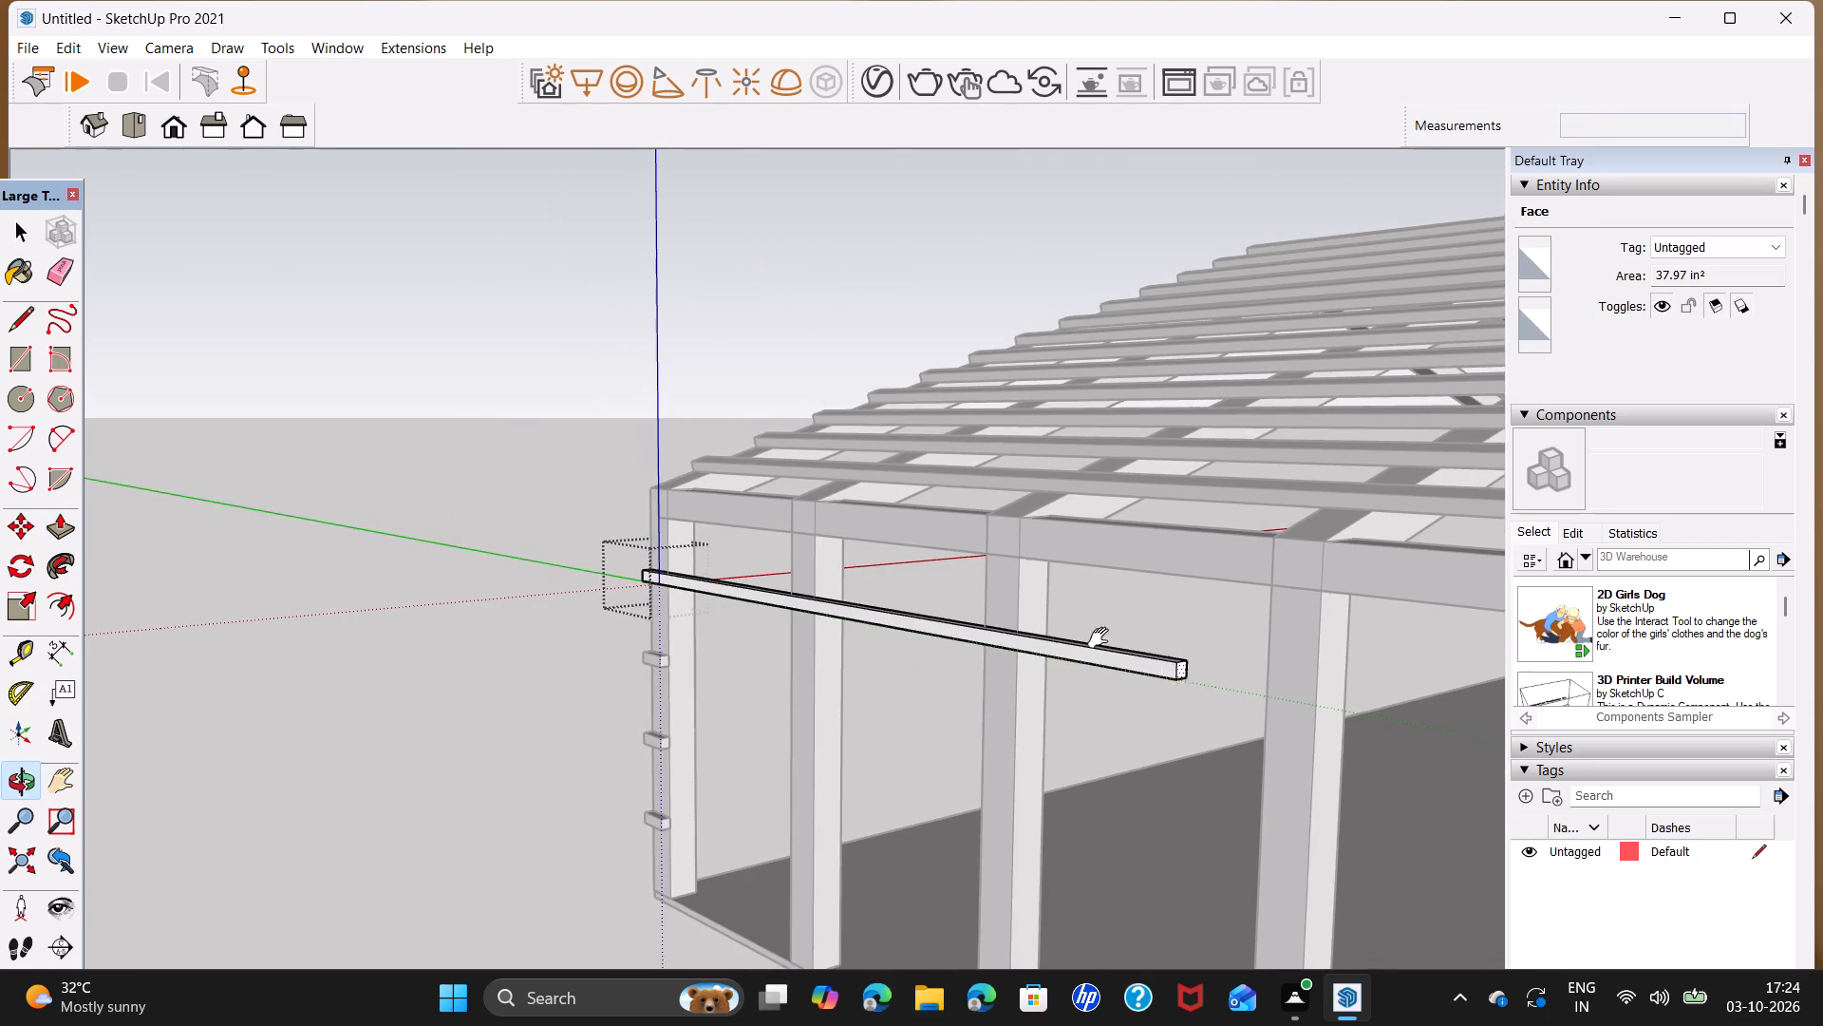
pyautogui.keyDown('shift'); pyautogui.moveTo(1102, 638); pyautogui.dragTo(542, 430, button='middle'); pyautogui.keyUp('shift')
pyautogui.scroll(-6, 548, 439)
pyautogui.scroll(-7, 652, 534)
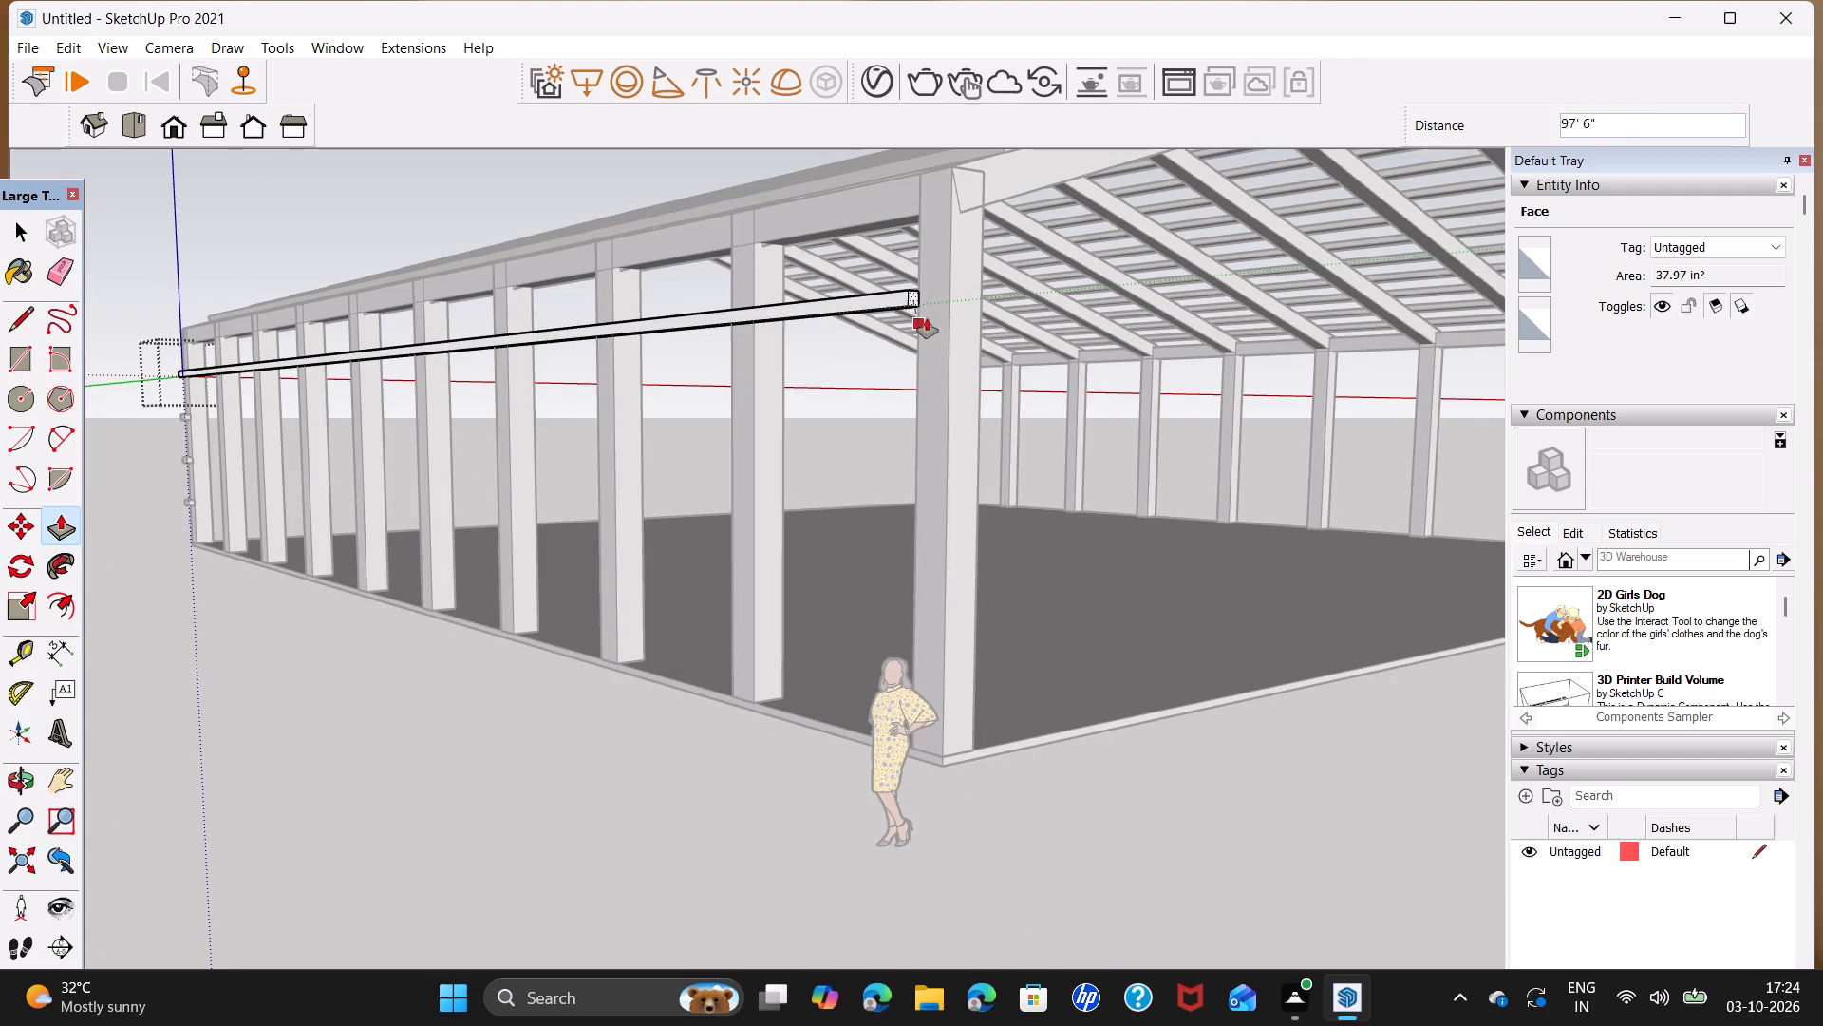
pyautogui.click(953, 324)
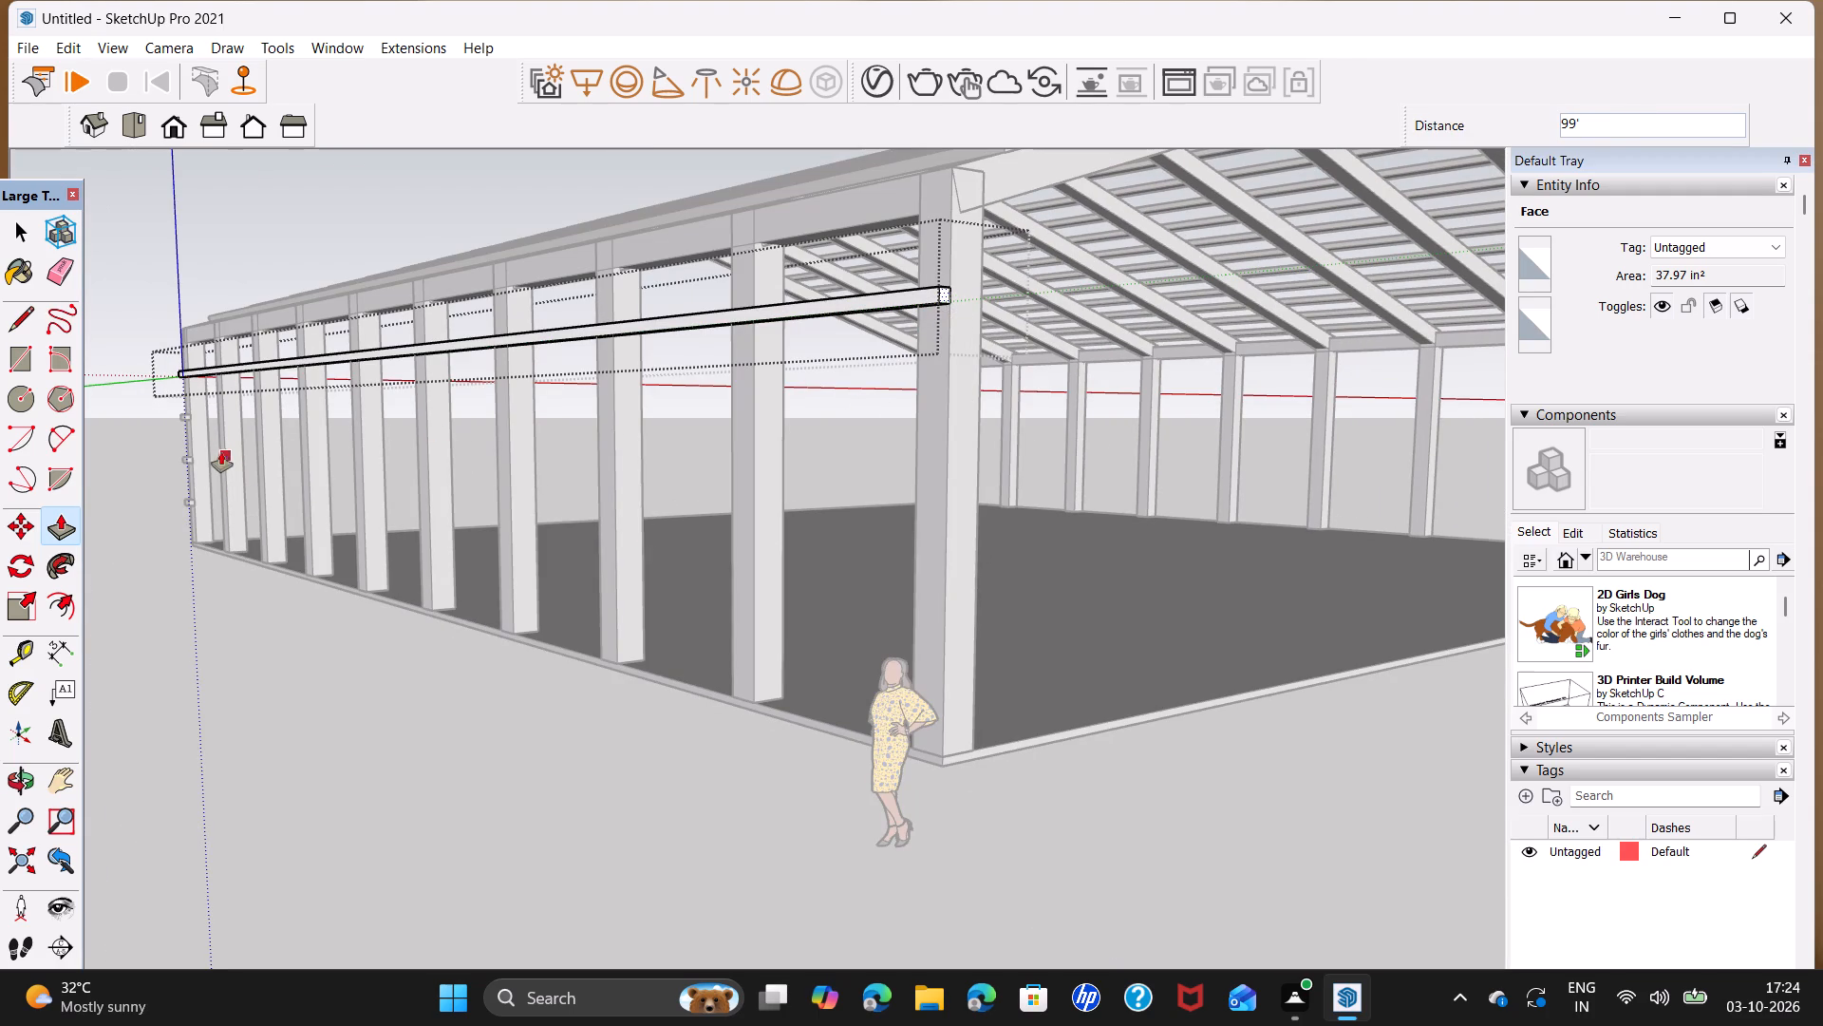
pyautogui.press('space')
# Extrude the end face of the second block from the top by the same 99' to form the second side-wall girt.
pyautogui.scroll(18, 185, 413)
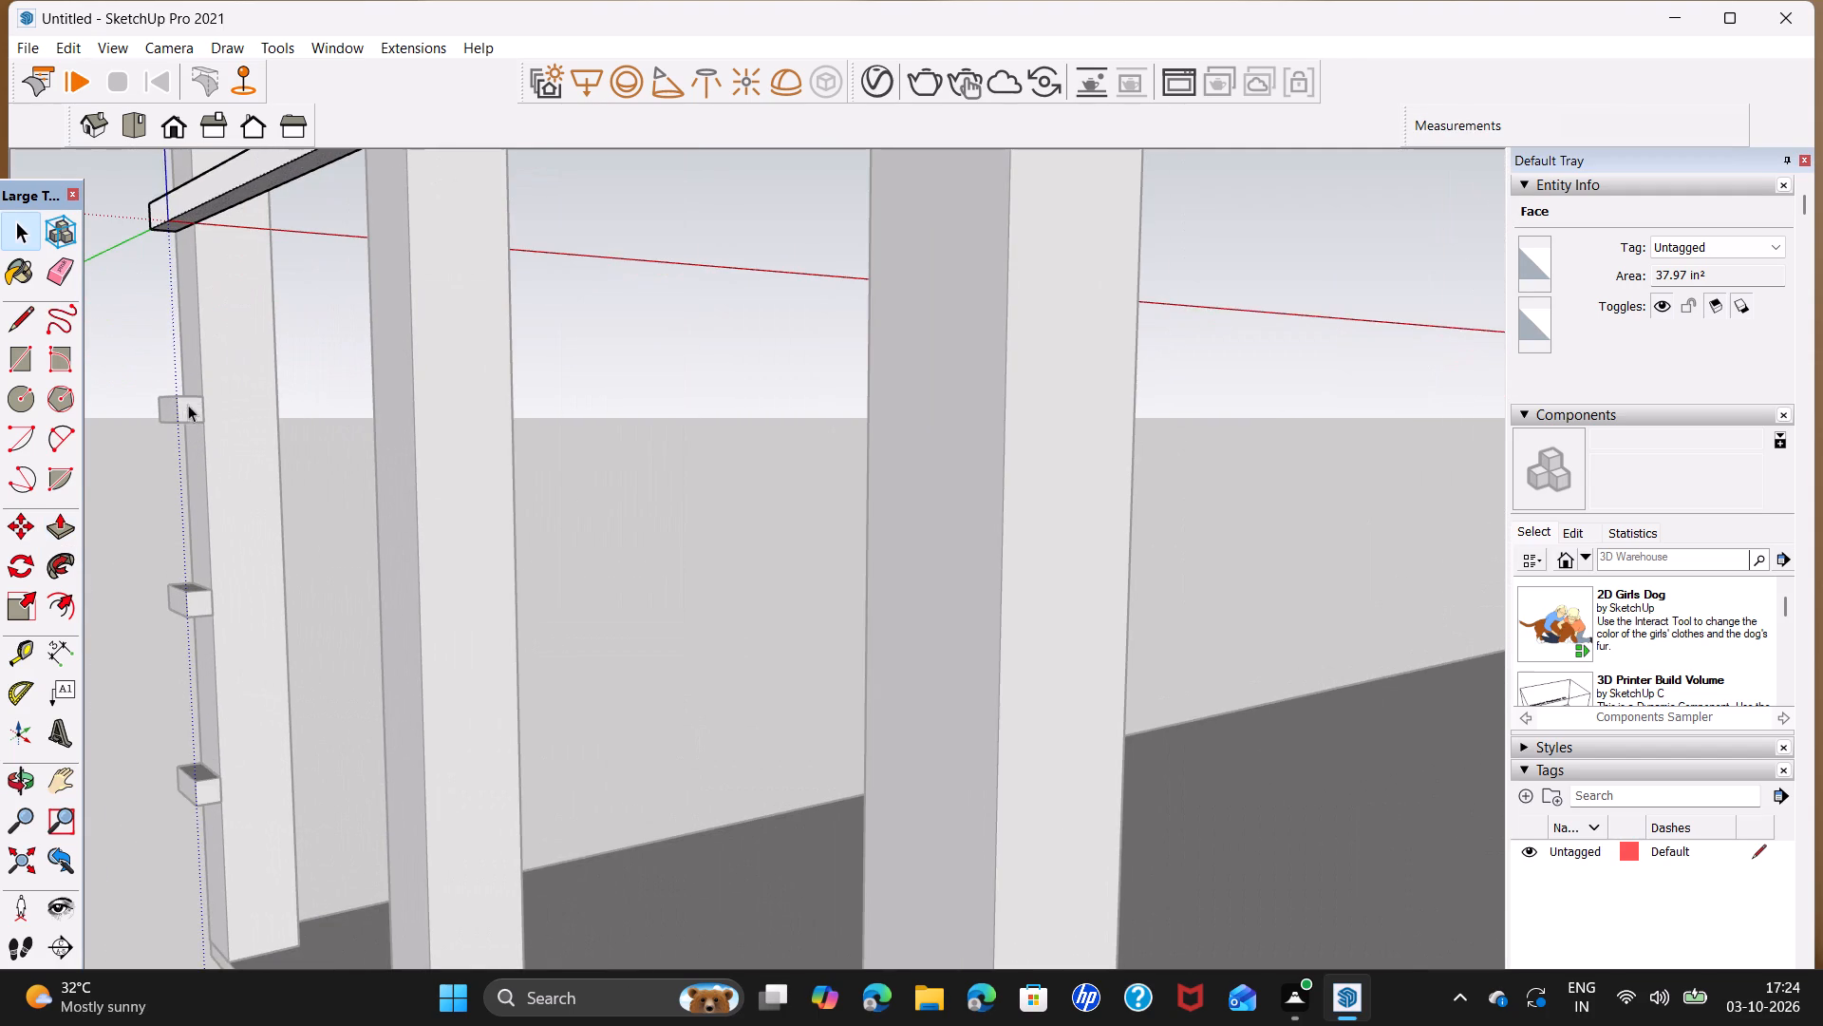
pyautogui.tripleClick(192, 414)
pyautogui.click(192, 414)
pyautogui.click(191, 410)
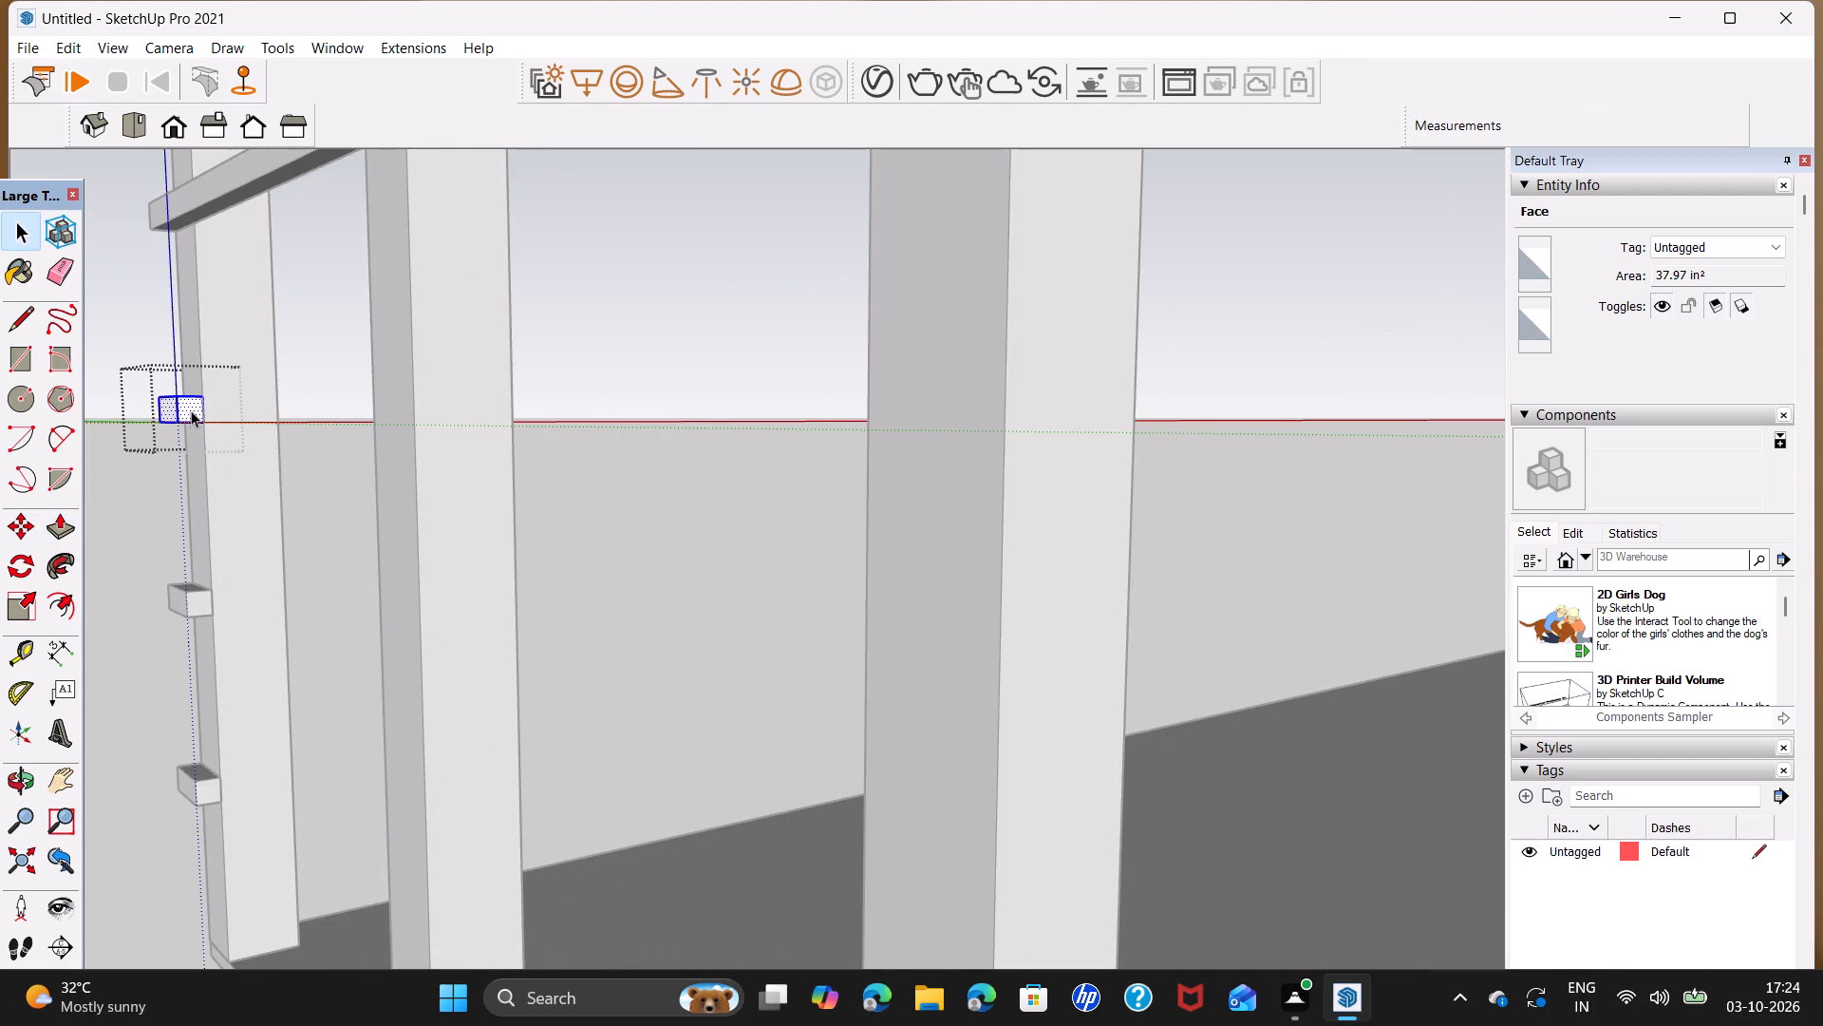
pyautogui.scroll(6, 191, 410)
pyautogui.click(191, 410)
pyautogui.press('p')
pyautogui.doubleClick(191, 410)
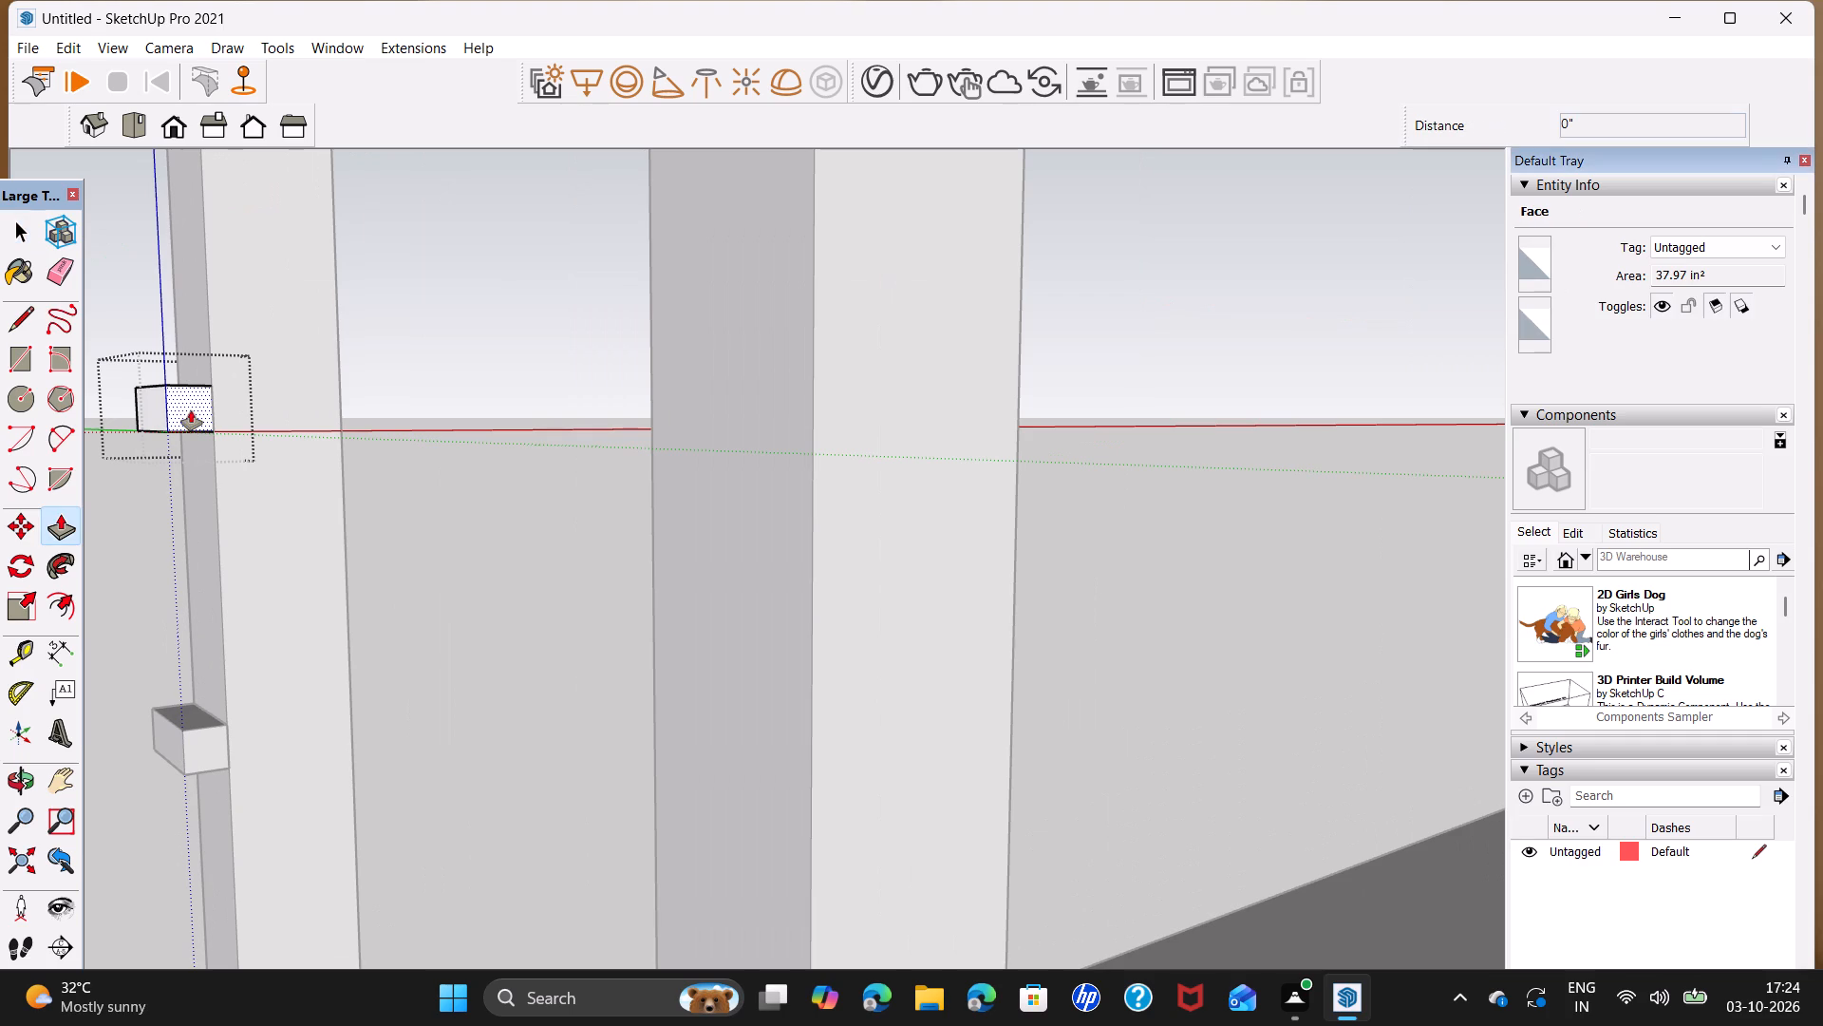
pyautogui.press('space')
# Extrude the end face of the third block from the top by the same 99' to form the third side-wall girt.
pyautogui.tripleClick(214, 749)
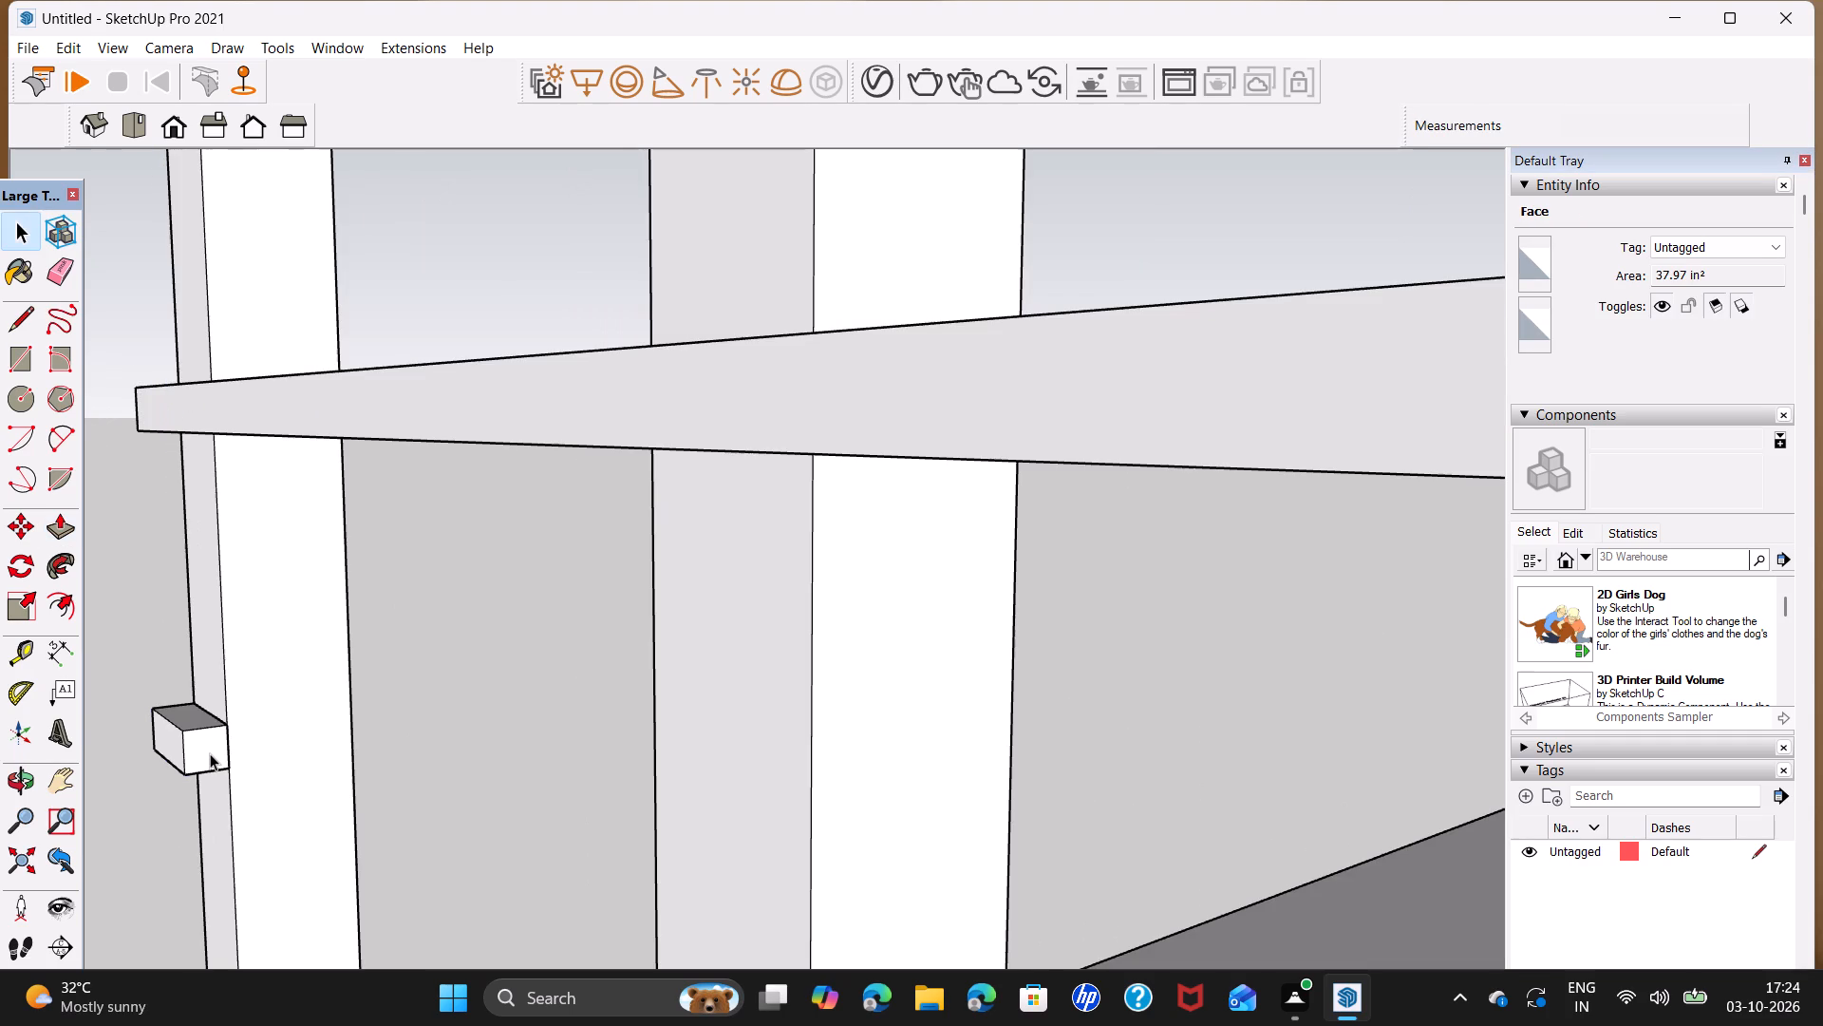
pyautogui.tripleClick(210, 753)
pyautogui.click(207, 753)
pyautogui.click(205, 753)
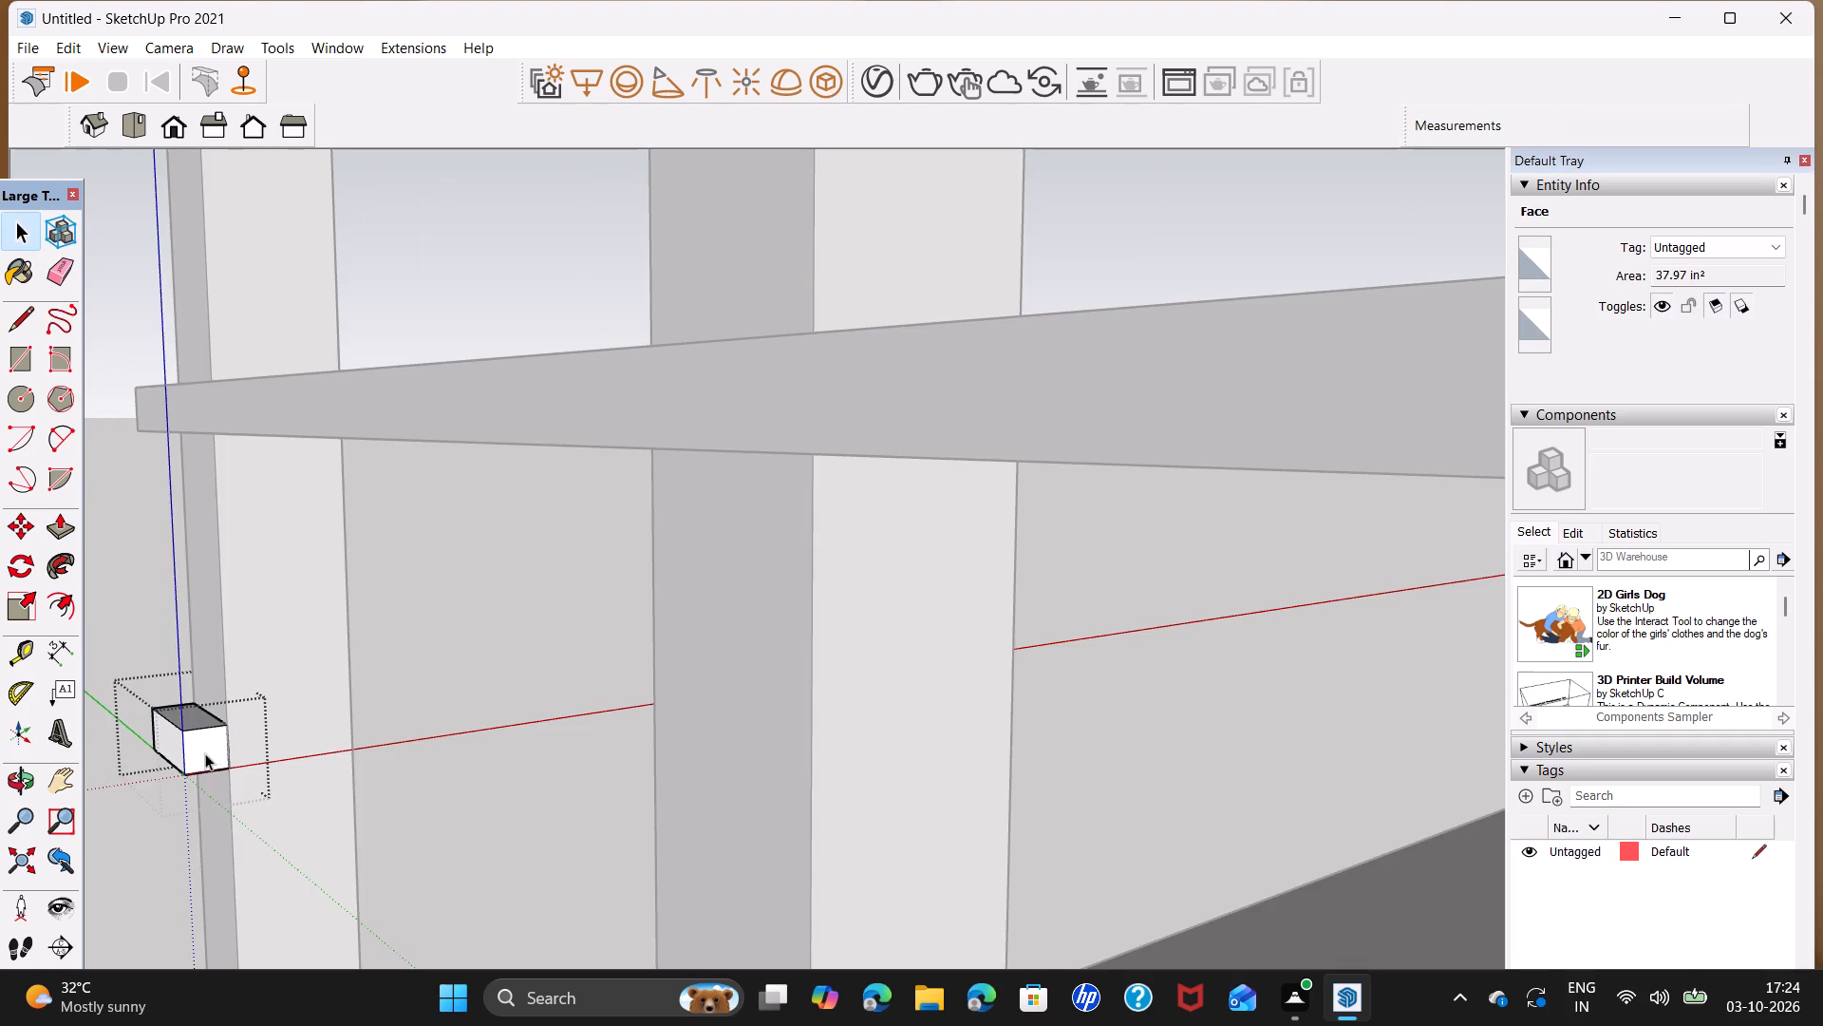
pyautogui.click(205, 753)
pyautogui.press('p')
pyautogui.doubleClick(205, 744)
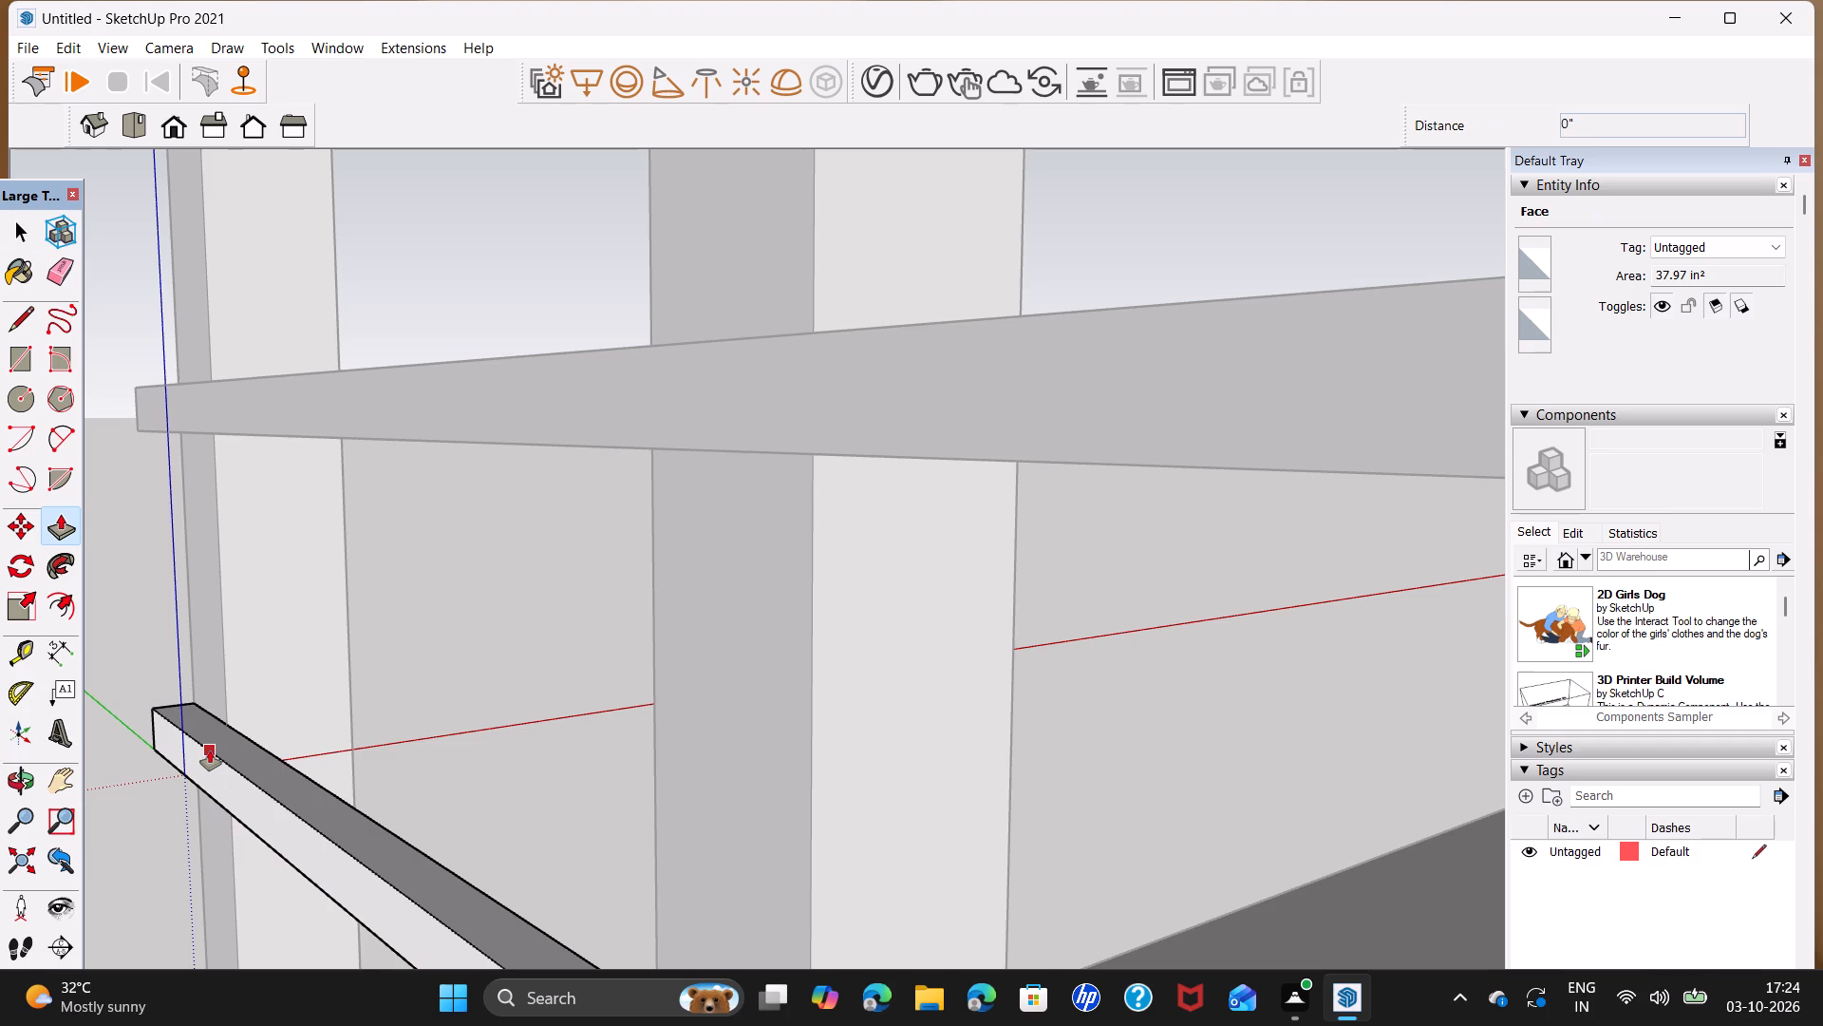
pyautogui.scroll(-3, 221, 786)
pyautogui.press('space')
# Extrude the lowest block's end face by the same 99' to form the fourth side-wall girt, and exit the group.
pyautogui.scroll(-2, 228, 787)
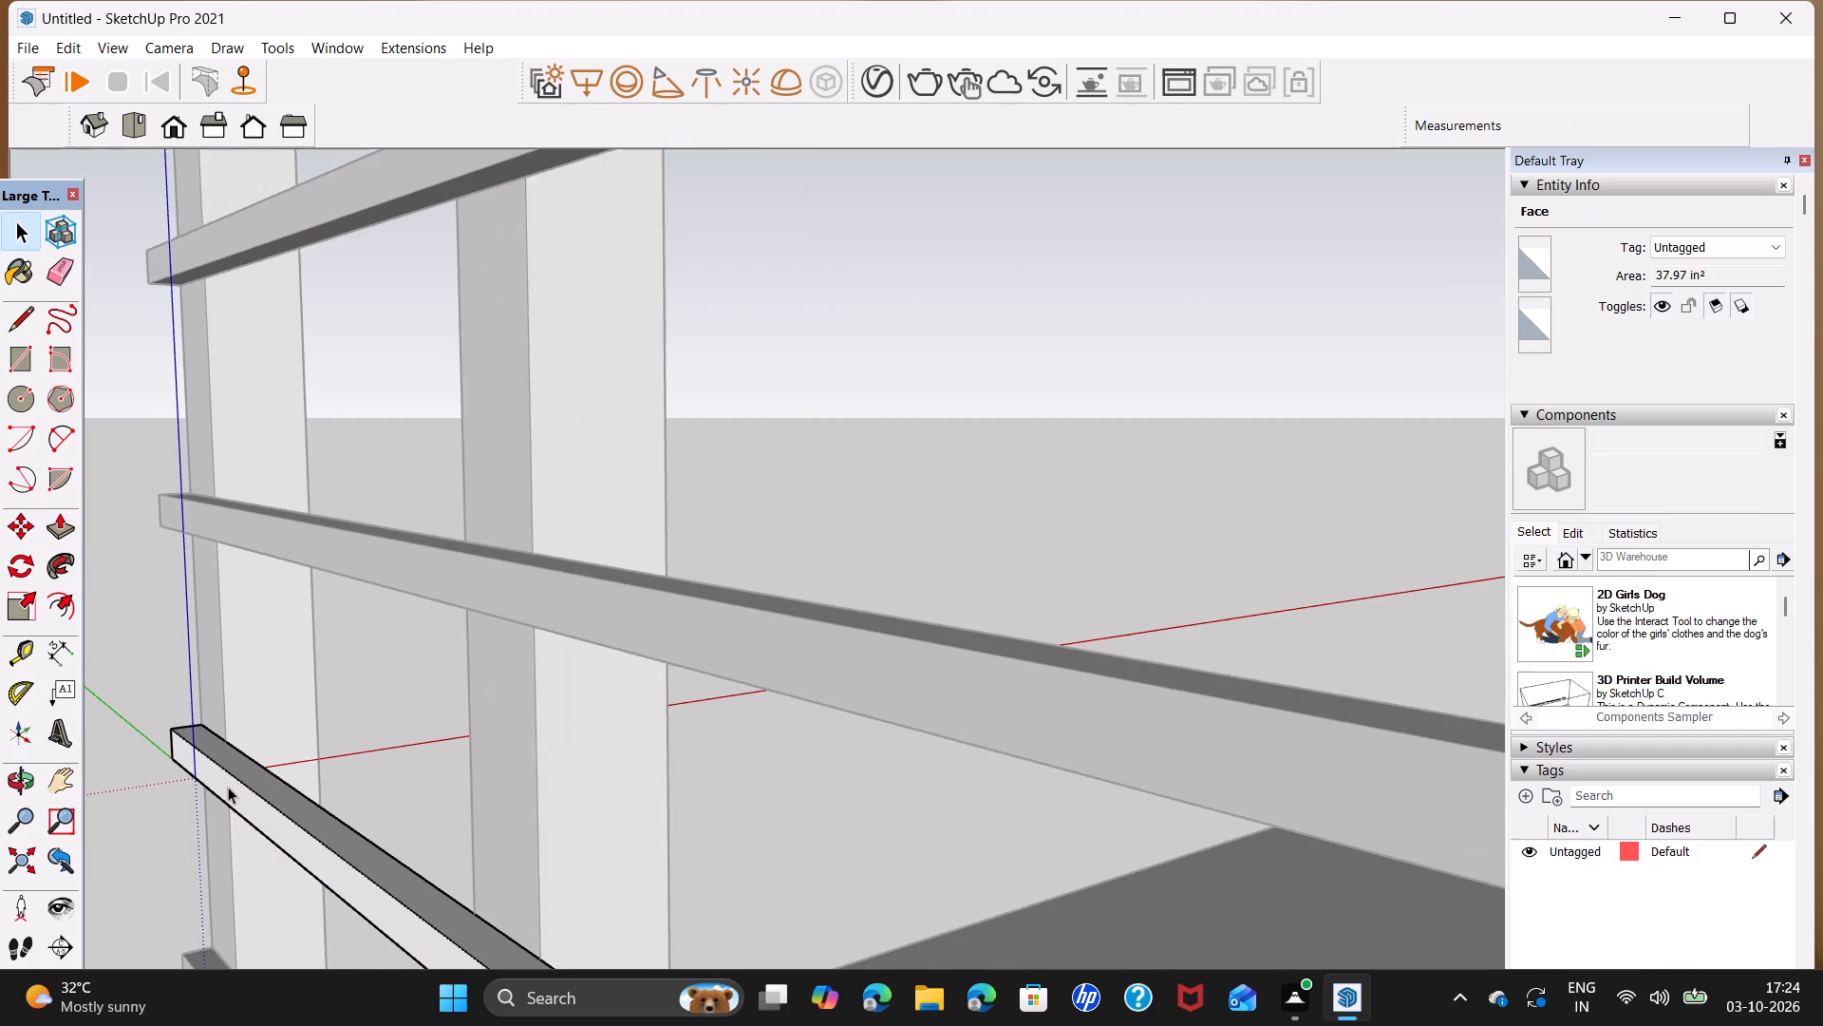
pyautogui.keyDown('shift'); pyautogui.moveTo(241, 803); pyautogui.dragTo(237, 329, button='middle'); pyautogui.keyUp('shift')
pyautogui.tripleClick(220, 558)
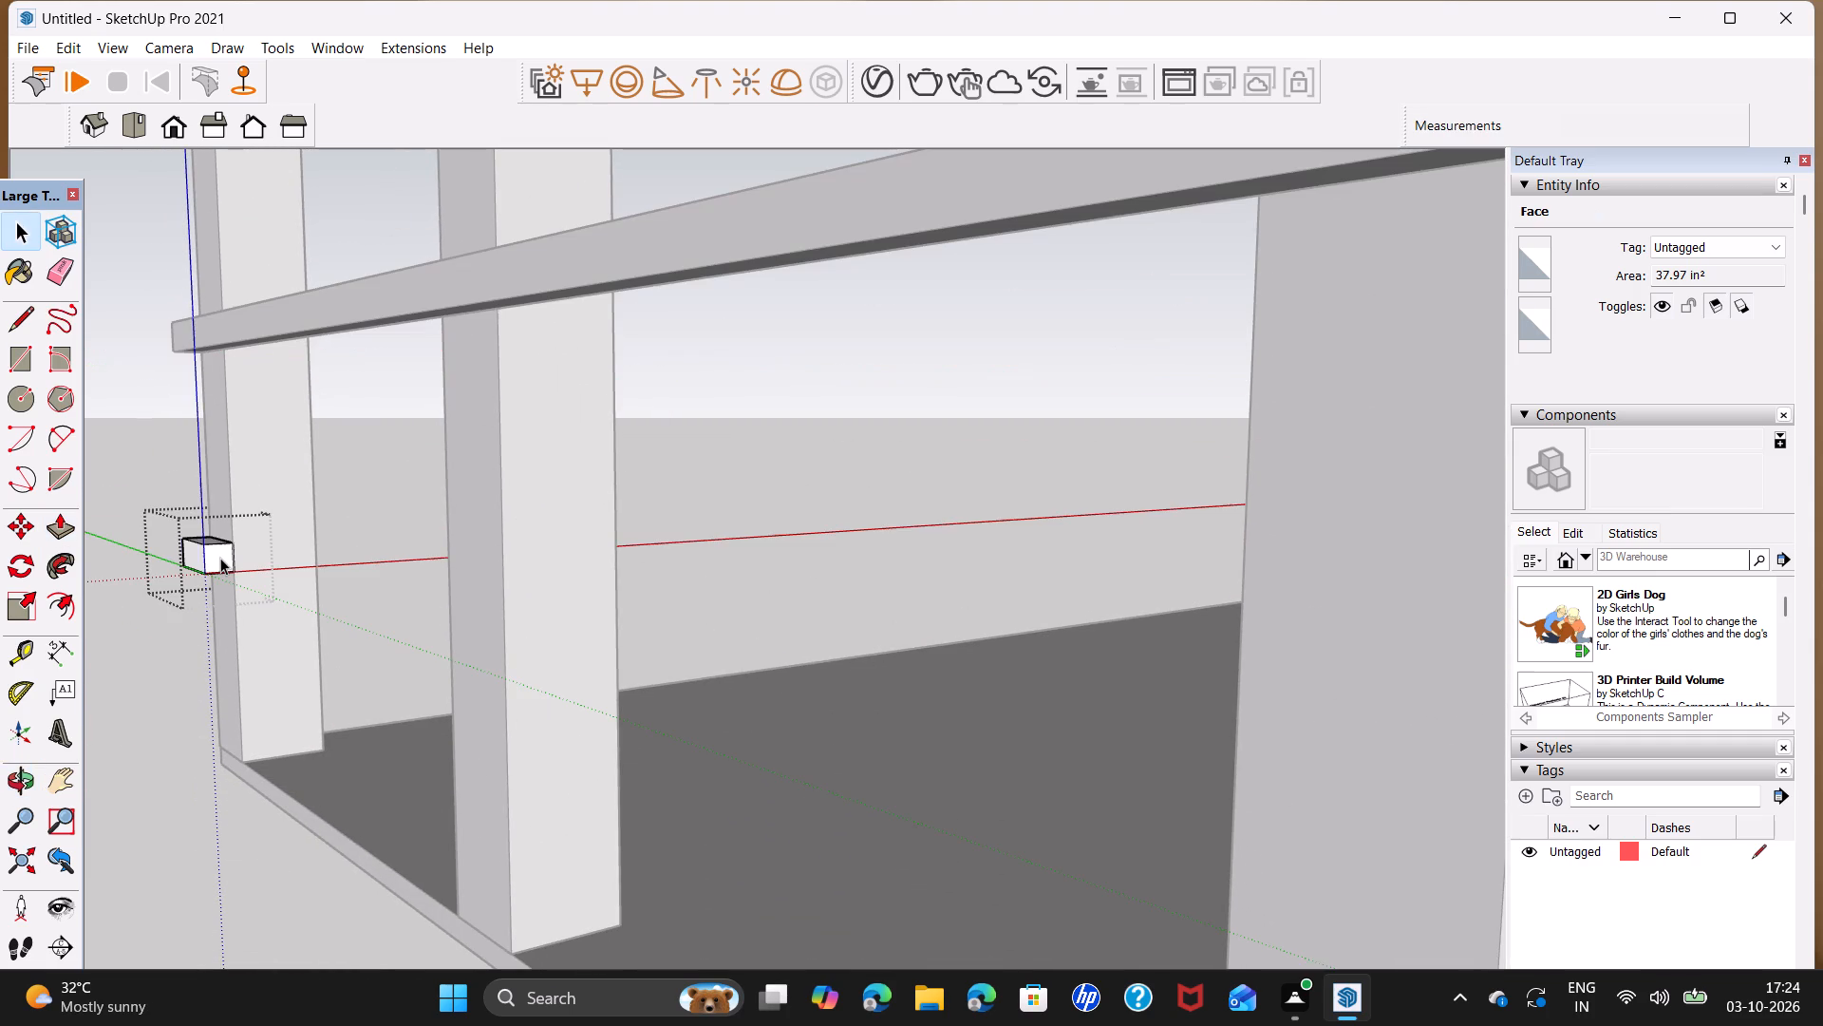
pyautogui.tripleClick(218, 555)
pyautogui.scroll(4, 218, 558)
pyautogui.click(218, 558)
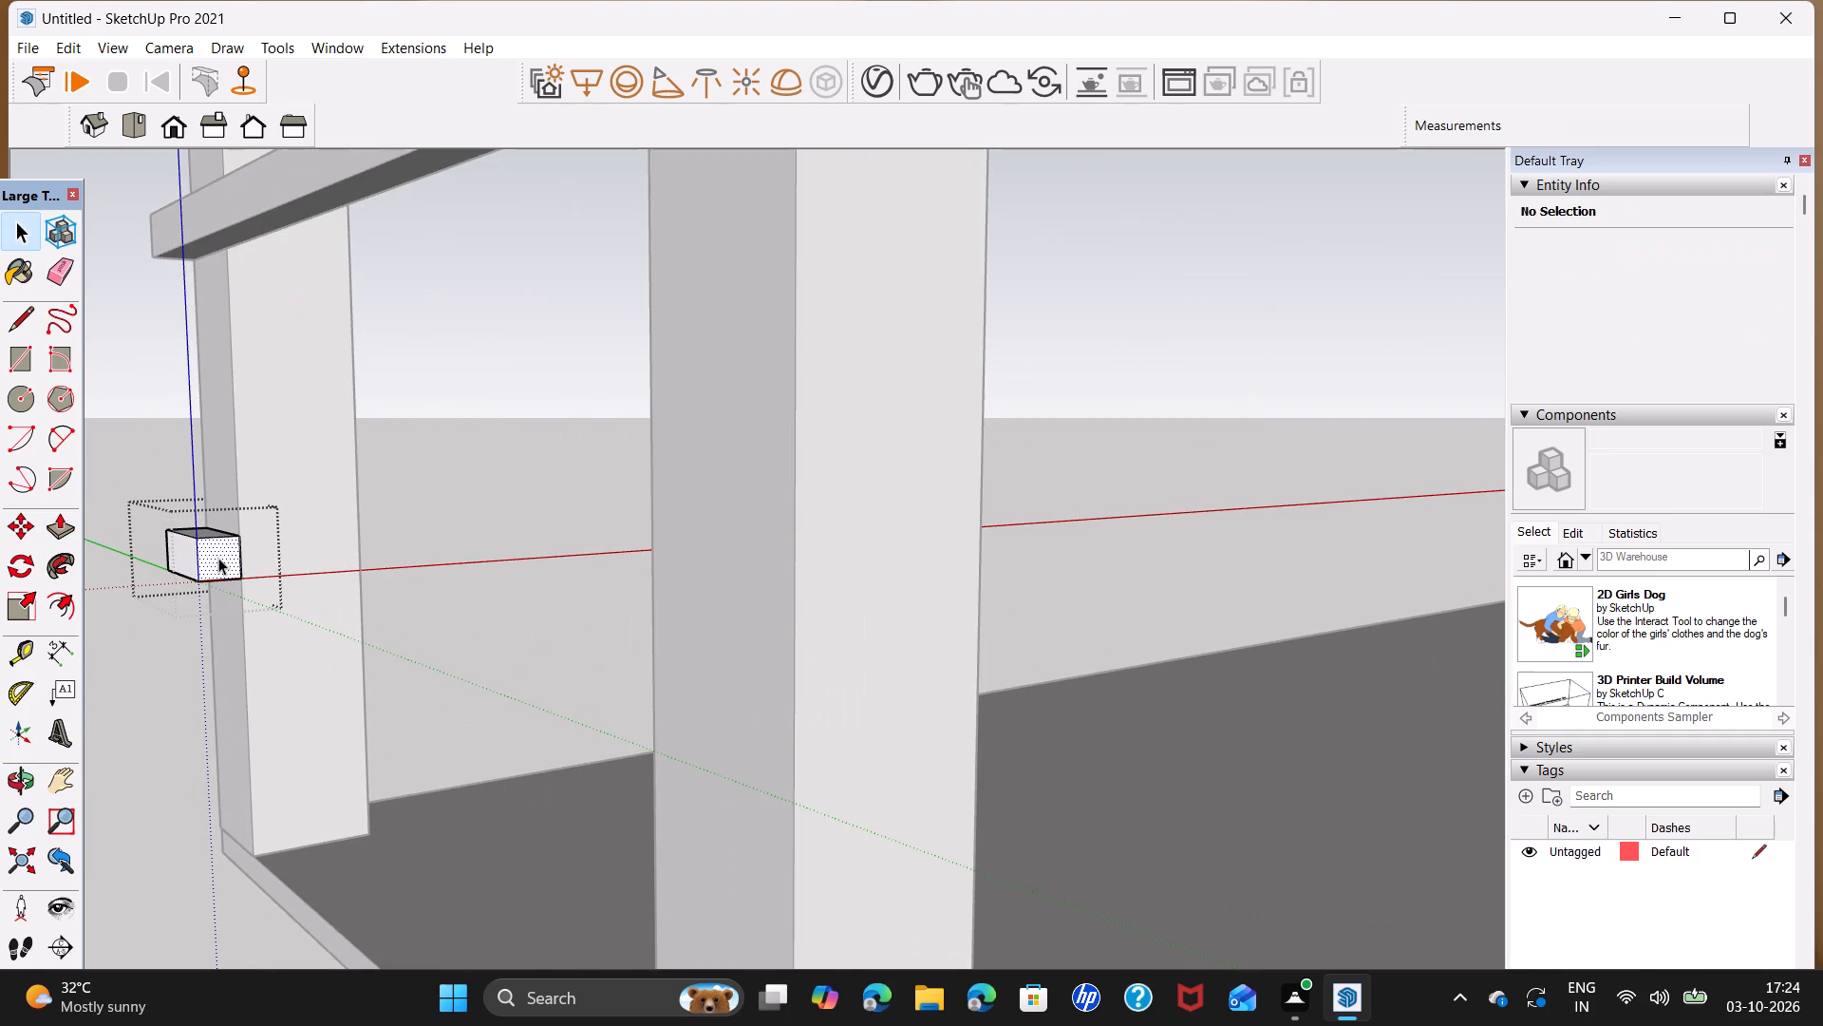
pyautogui.press('p')
pyautogui.doubleClick(218, 558)
pyautogui.press('space')
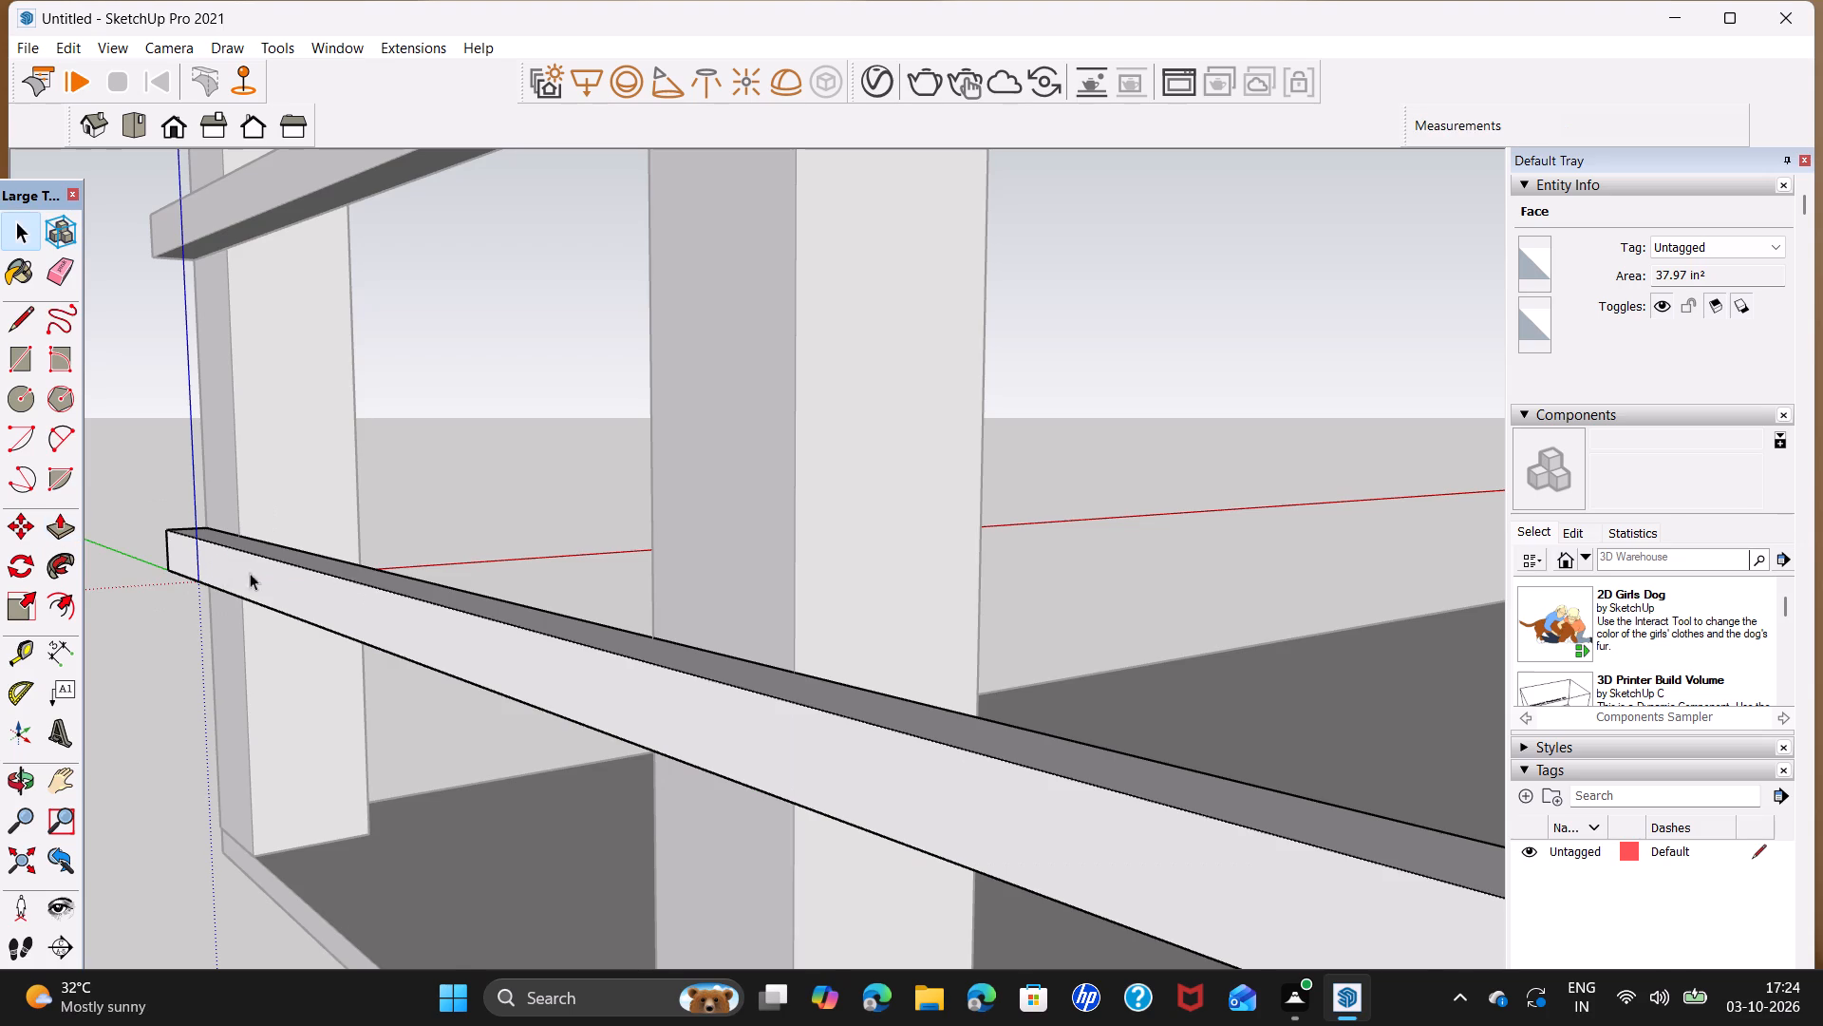
pyautogui.scroll(-13, 531, 569)
pyautogui.click(323, 743)
pyautogui.click(141, 785)
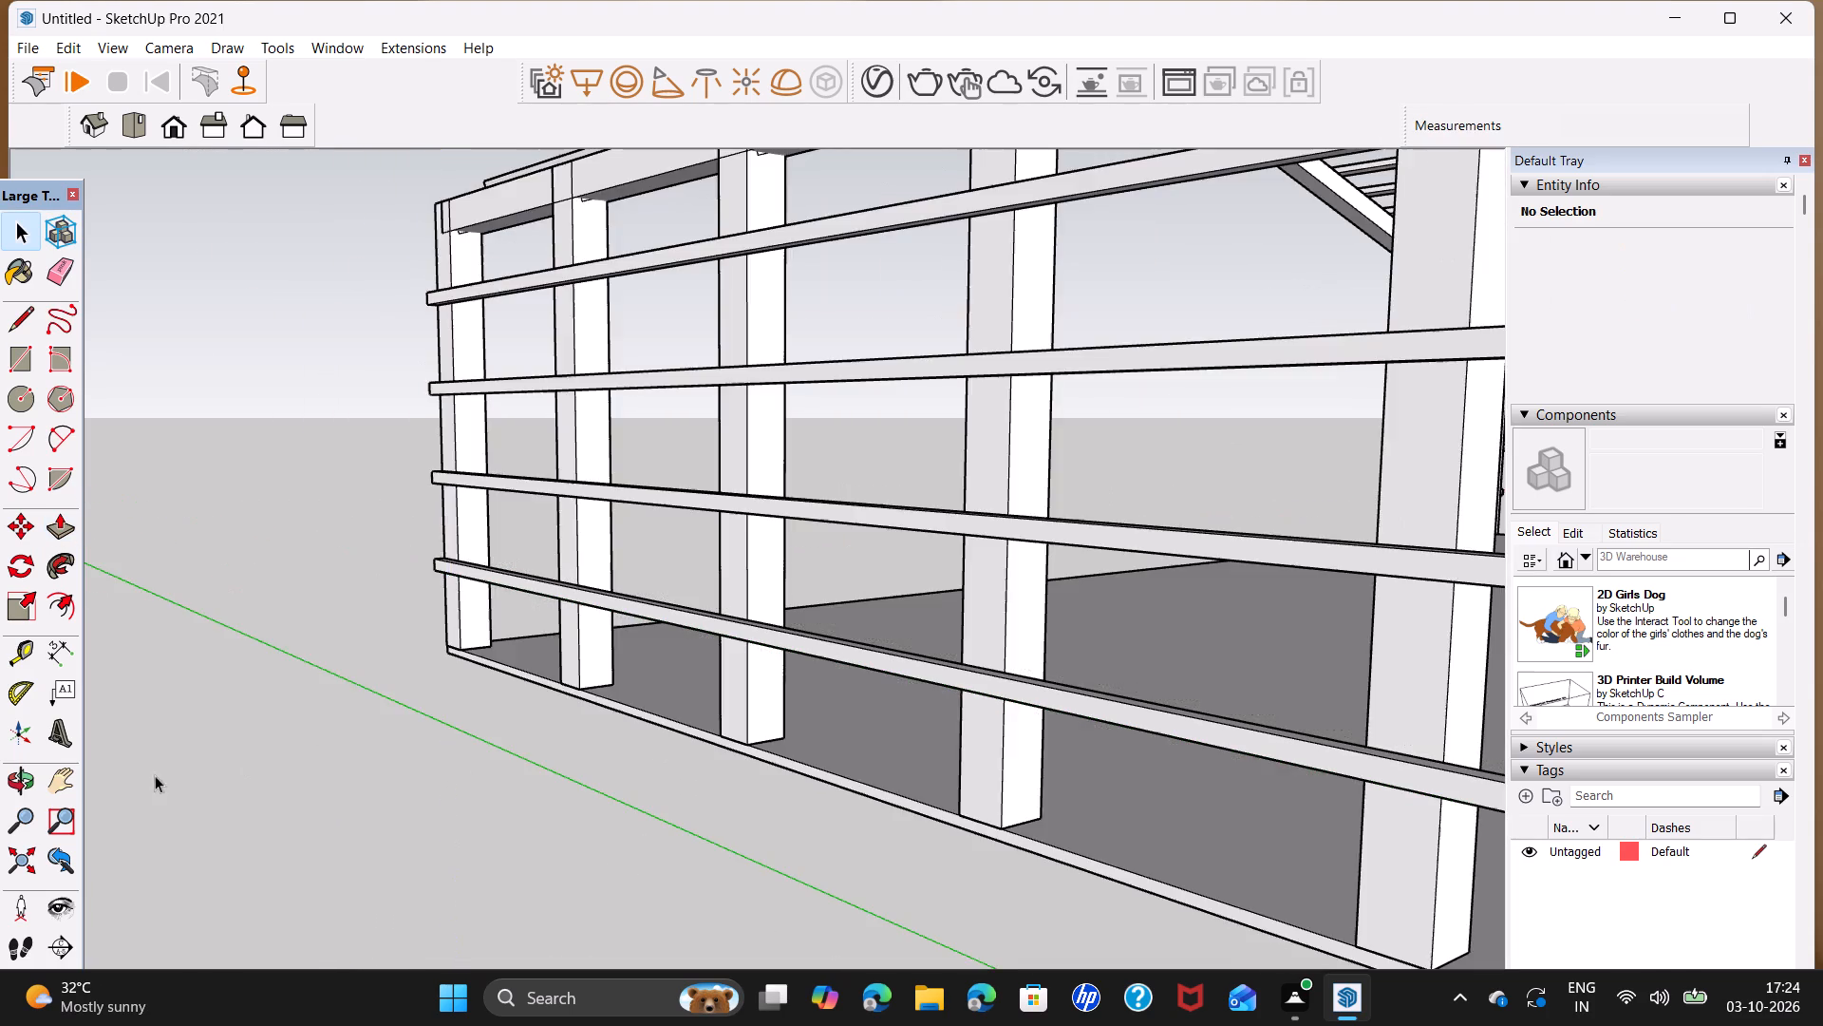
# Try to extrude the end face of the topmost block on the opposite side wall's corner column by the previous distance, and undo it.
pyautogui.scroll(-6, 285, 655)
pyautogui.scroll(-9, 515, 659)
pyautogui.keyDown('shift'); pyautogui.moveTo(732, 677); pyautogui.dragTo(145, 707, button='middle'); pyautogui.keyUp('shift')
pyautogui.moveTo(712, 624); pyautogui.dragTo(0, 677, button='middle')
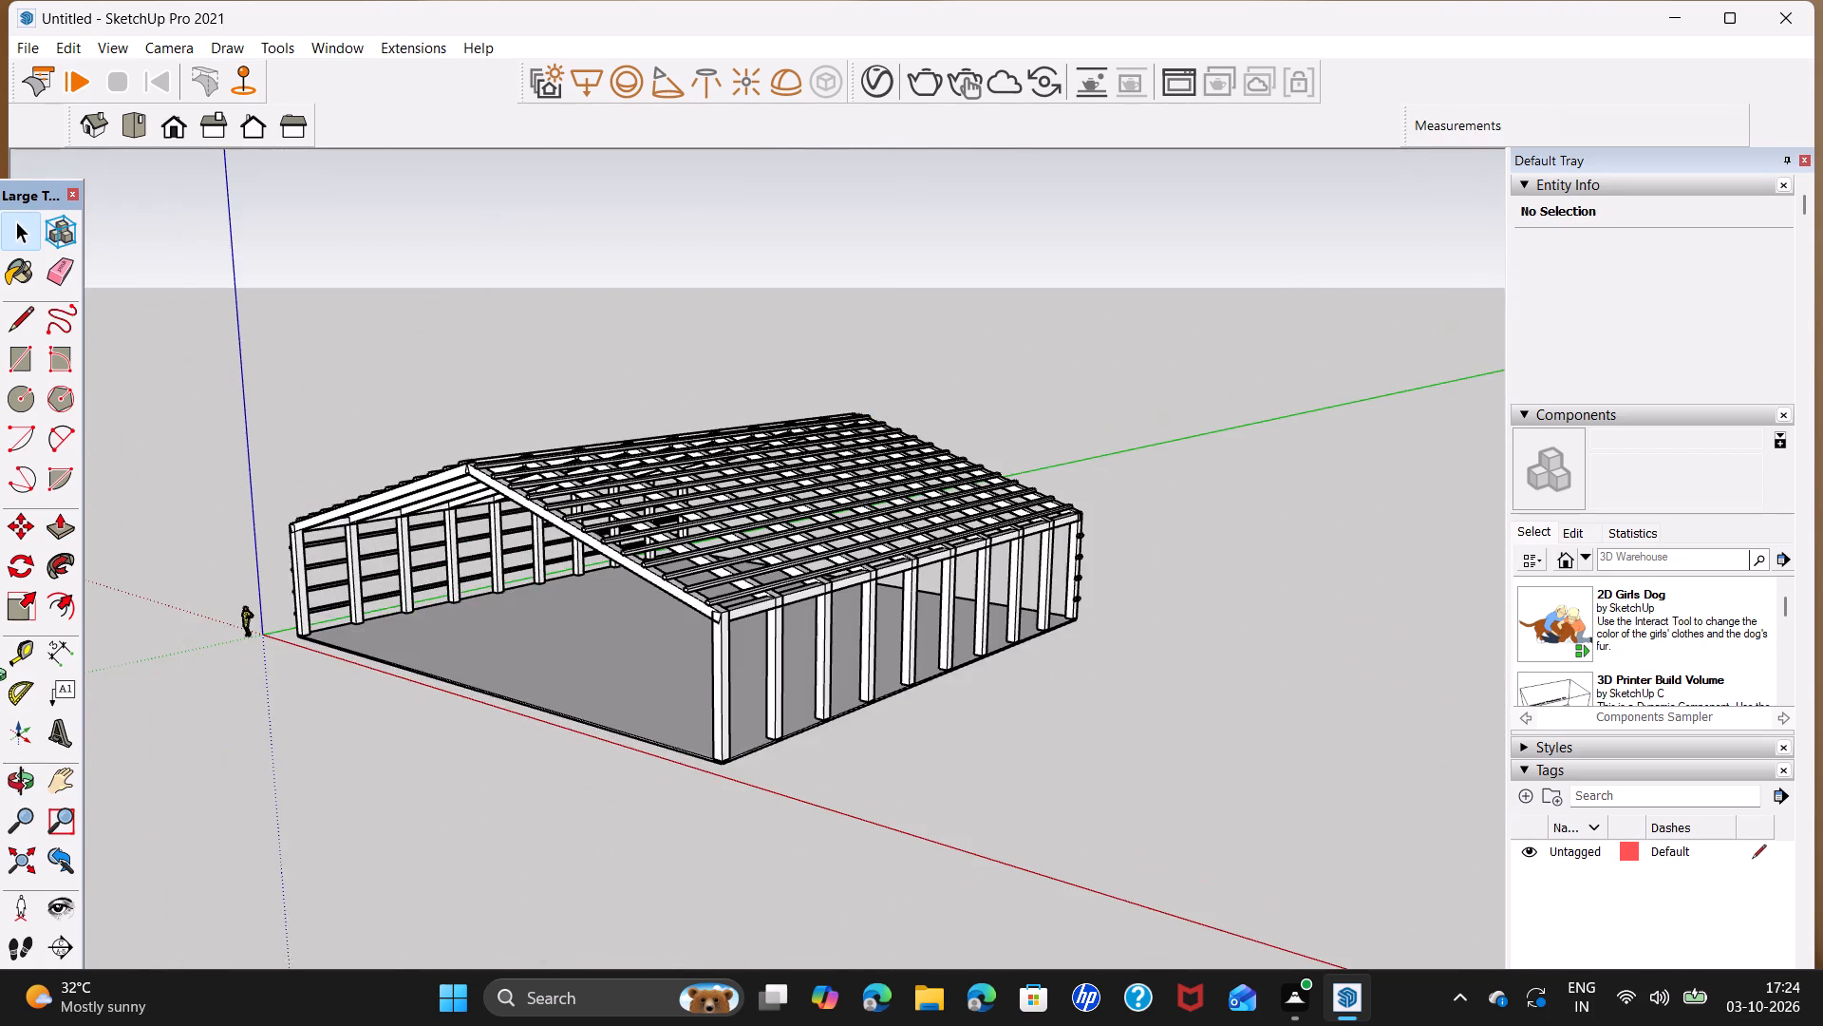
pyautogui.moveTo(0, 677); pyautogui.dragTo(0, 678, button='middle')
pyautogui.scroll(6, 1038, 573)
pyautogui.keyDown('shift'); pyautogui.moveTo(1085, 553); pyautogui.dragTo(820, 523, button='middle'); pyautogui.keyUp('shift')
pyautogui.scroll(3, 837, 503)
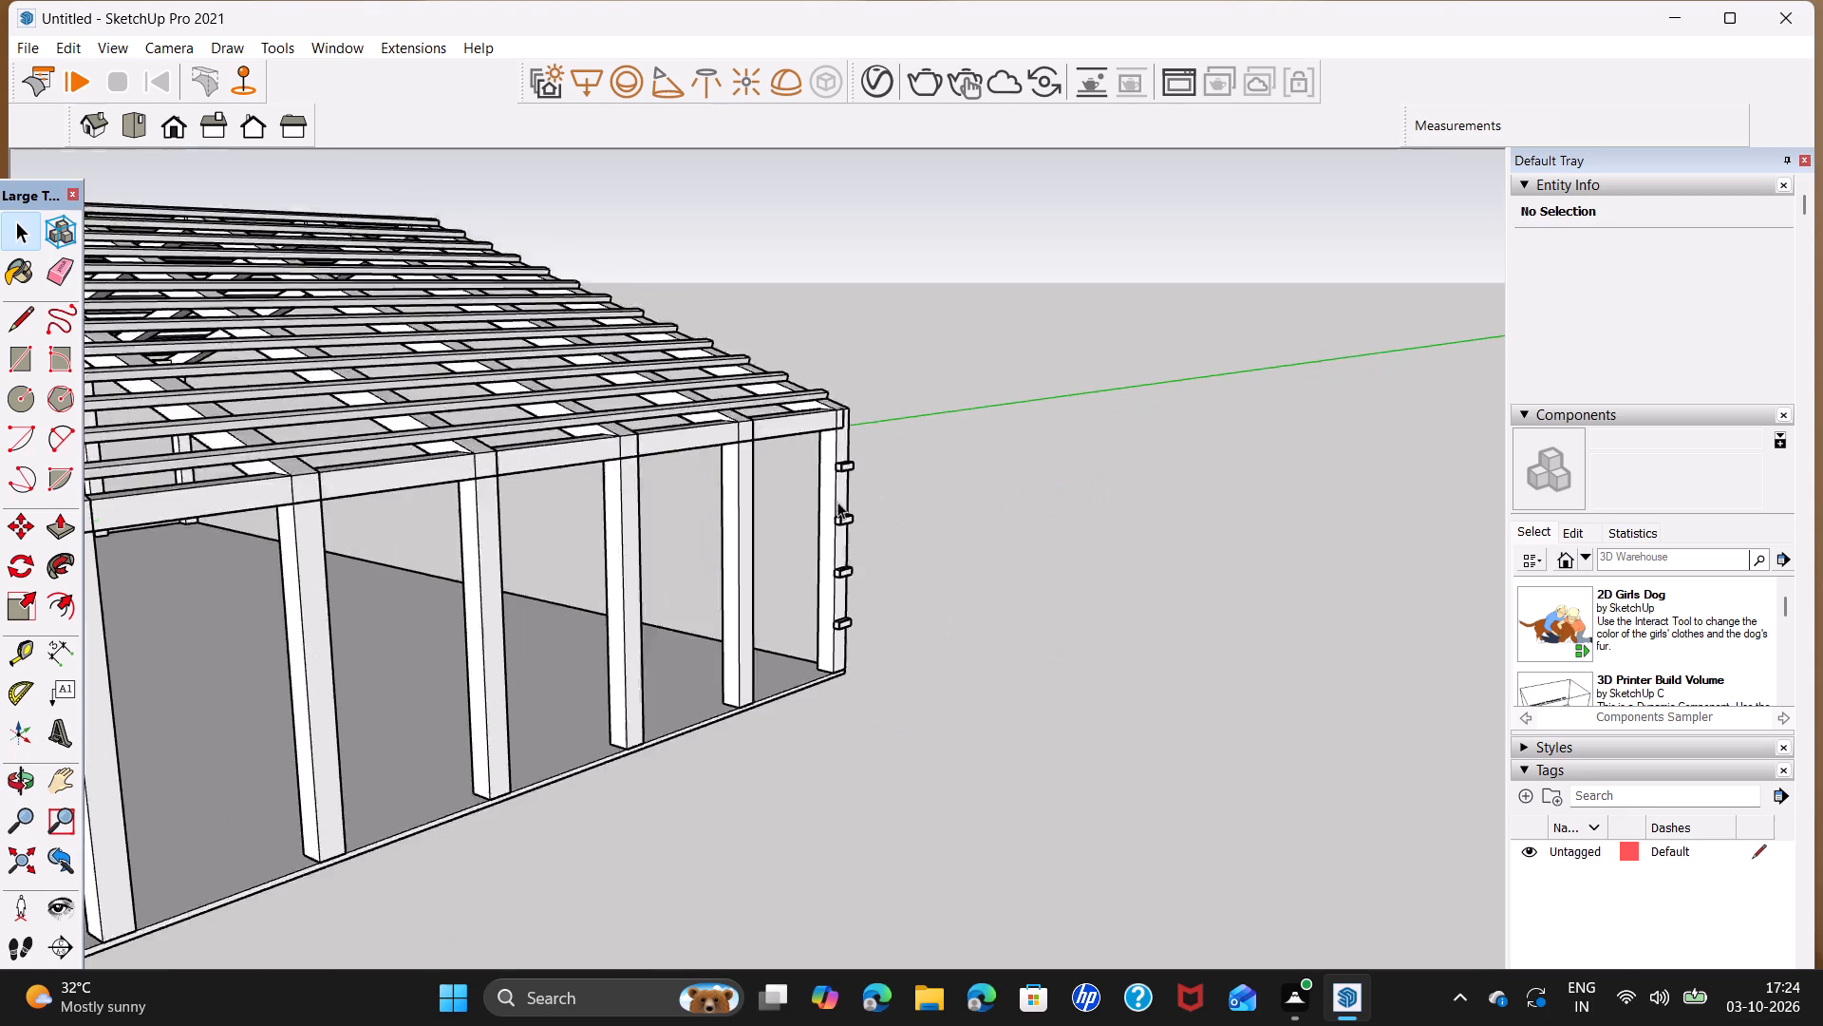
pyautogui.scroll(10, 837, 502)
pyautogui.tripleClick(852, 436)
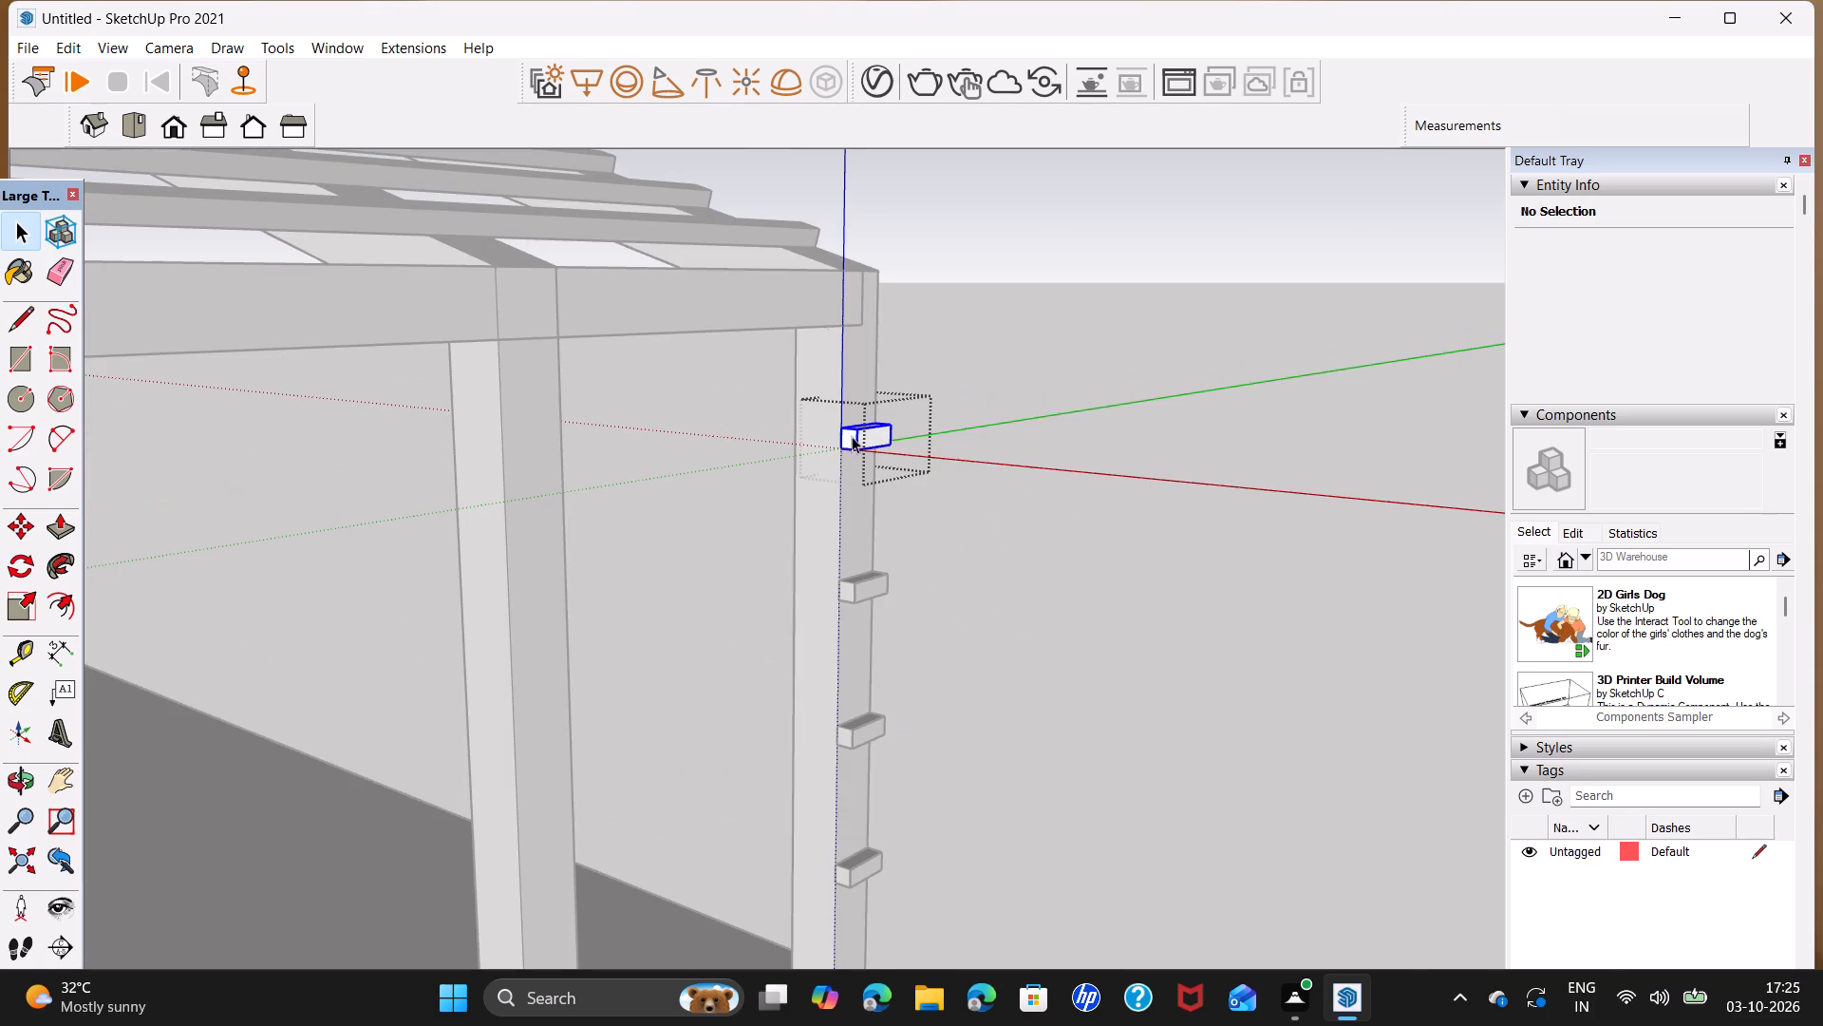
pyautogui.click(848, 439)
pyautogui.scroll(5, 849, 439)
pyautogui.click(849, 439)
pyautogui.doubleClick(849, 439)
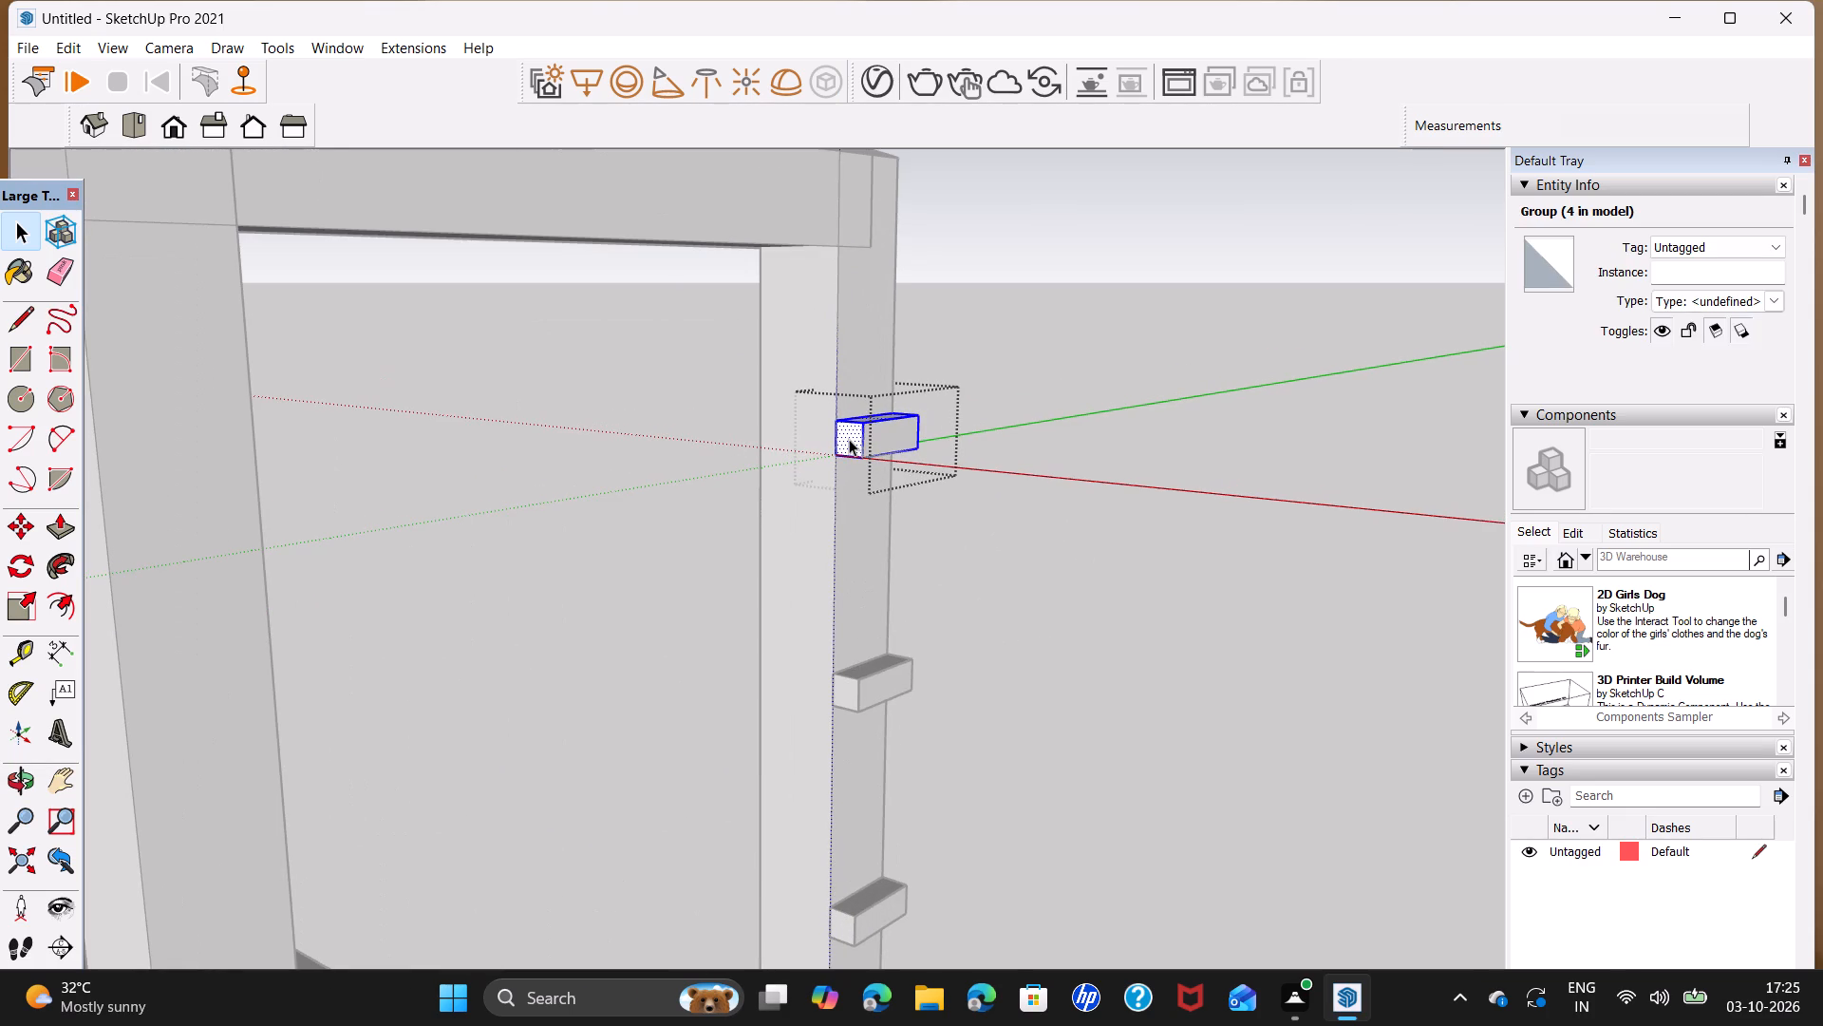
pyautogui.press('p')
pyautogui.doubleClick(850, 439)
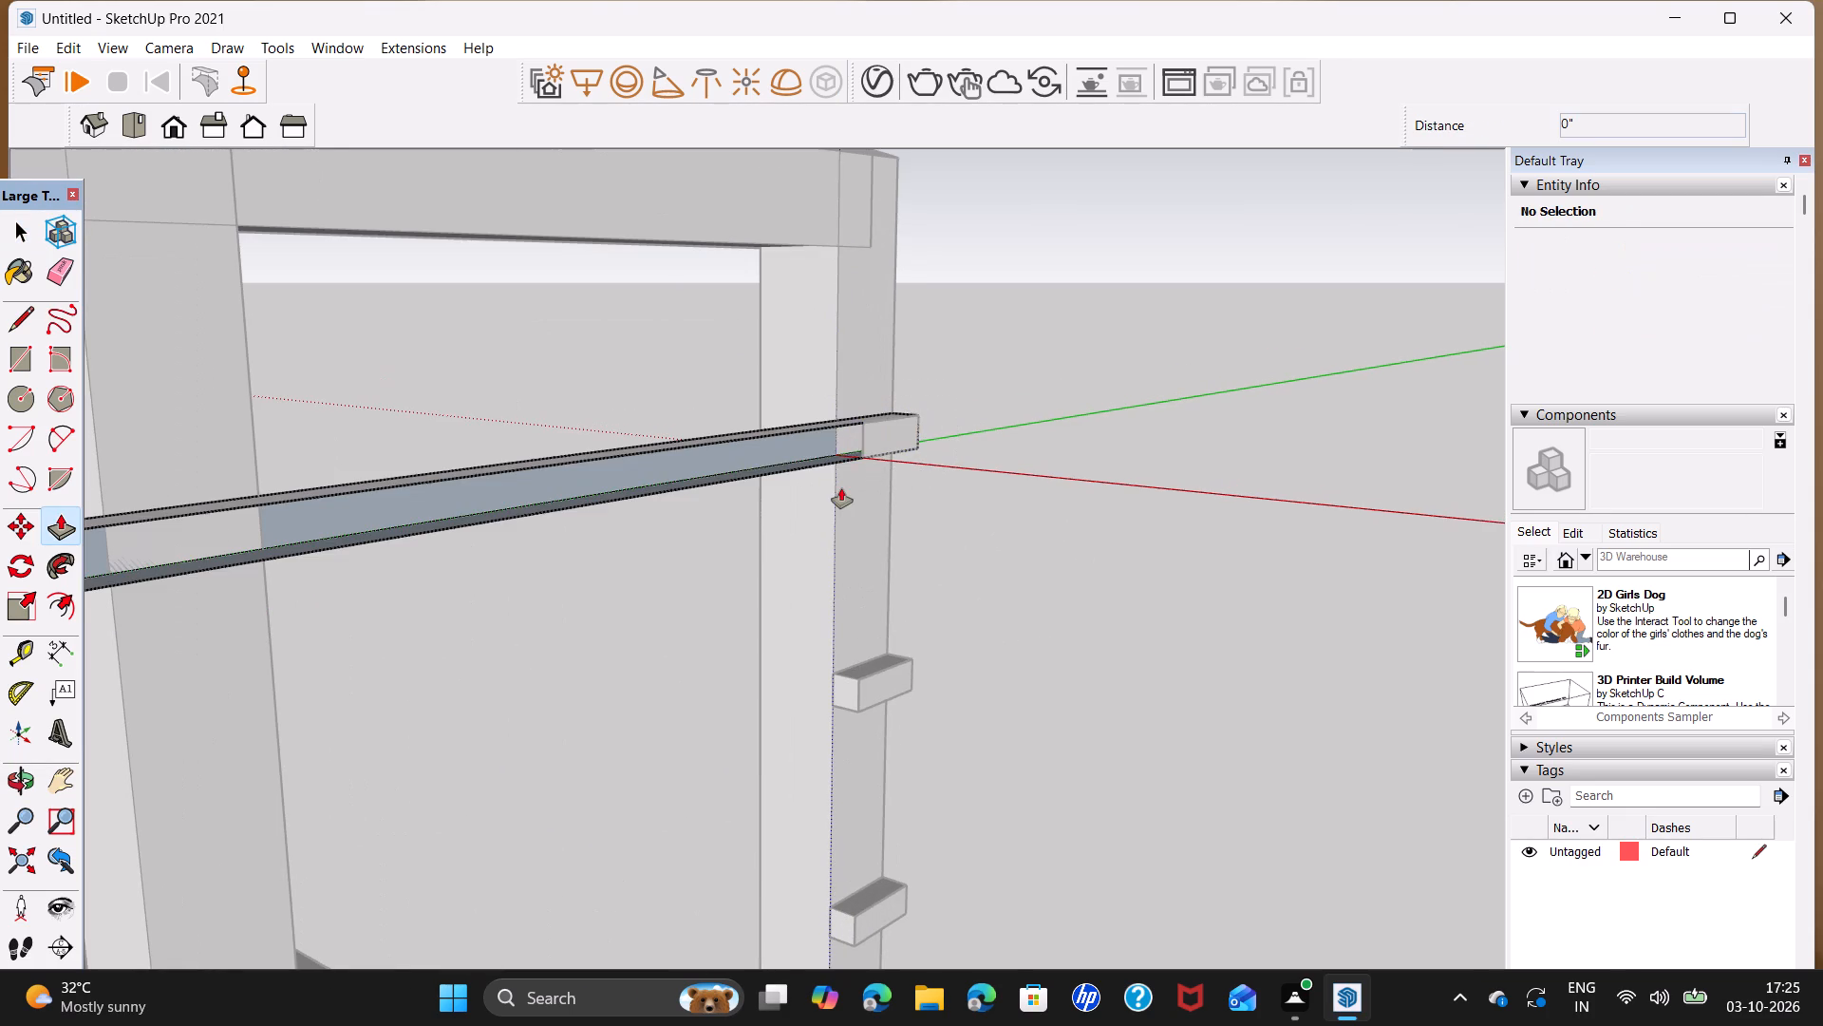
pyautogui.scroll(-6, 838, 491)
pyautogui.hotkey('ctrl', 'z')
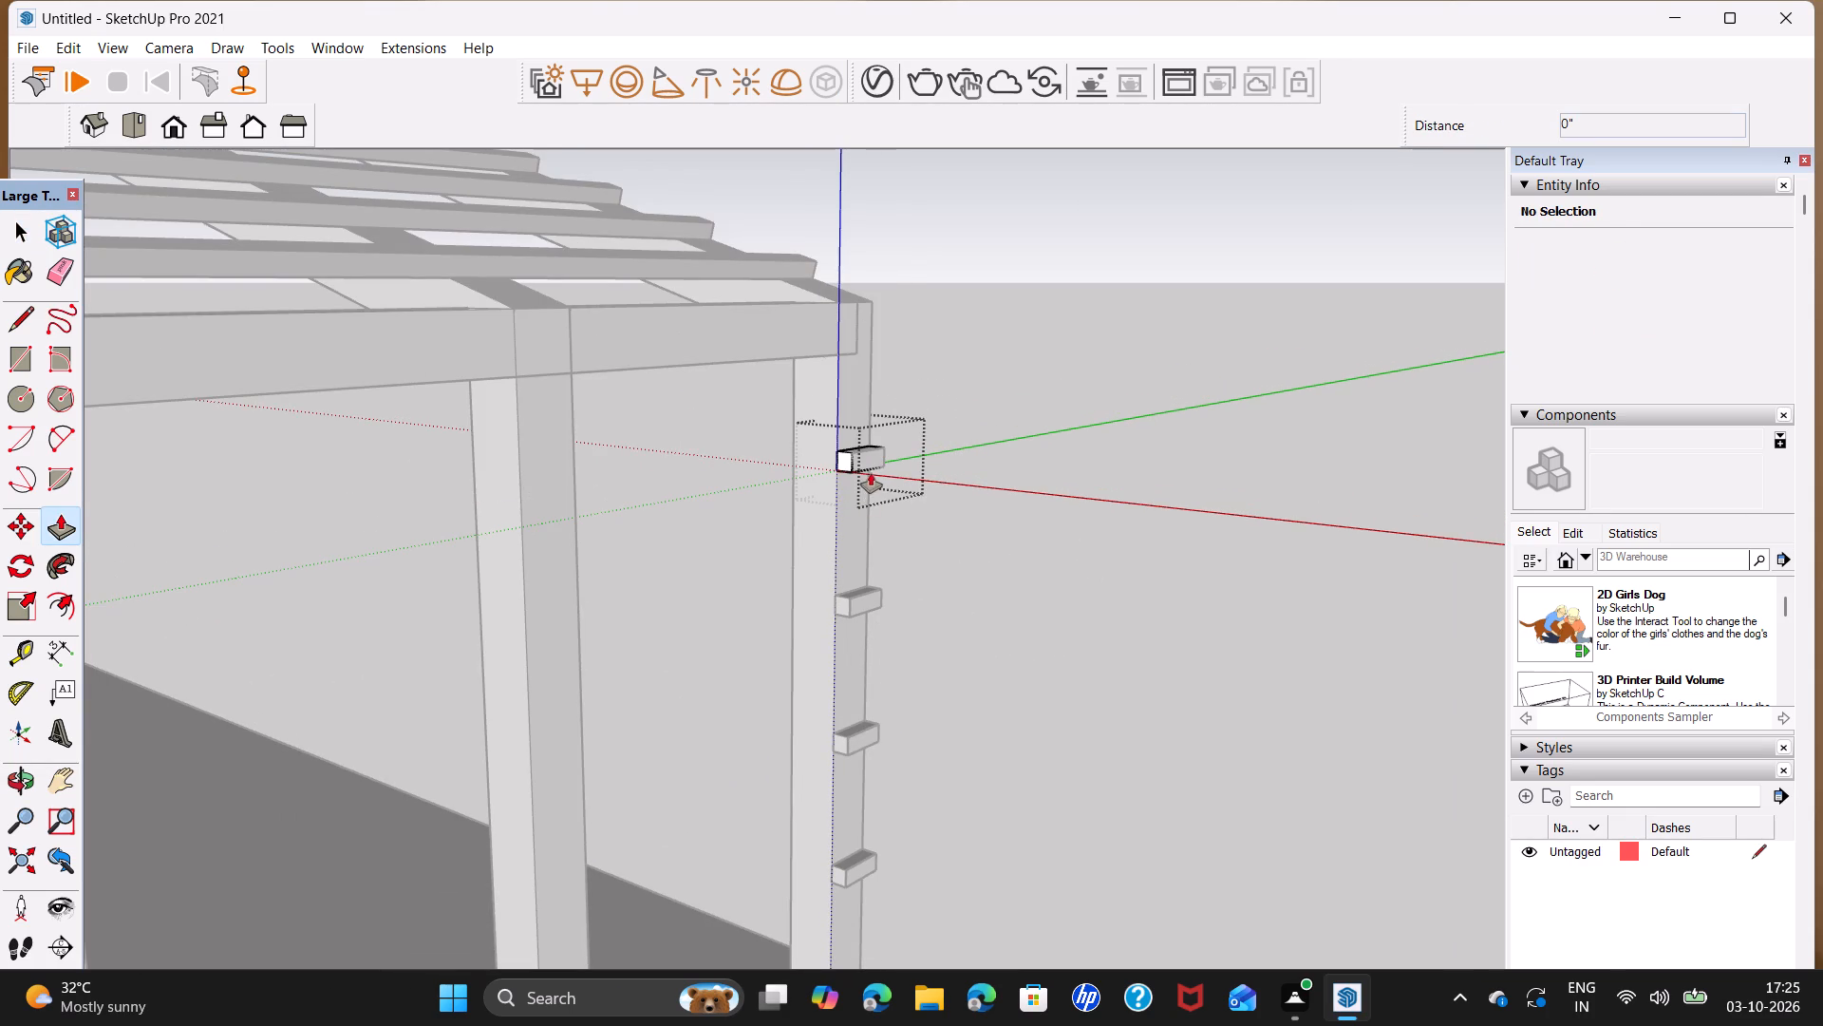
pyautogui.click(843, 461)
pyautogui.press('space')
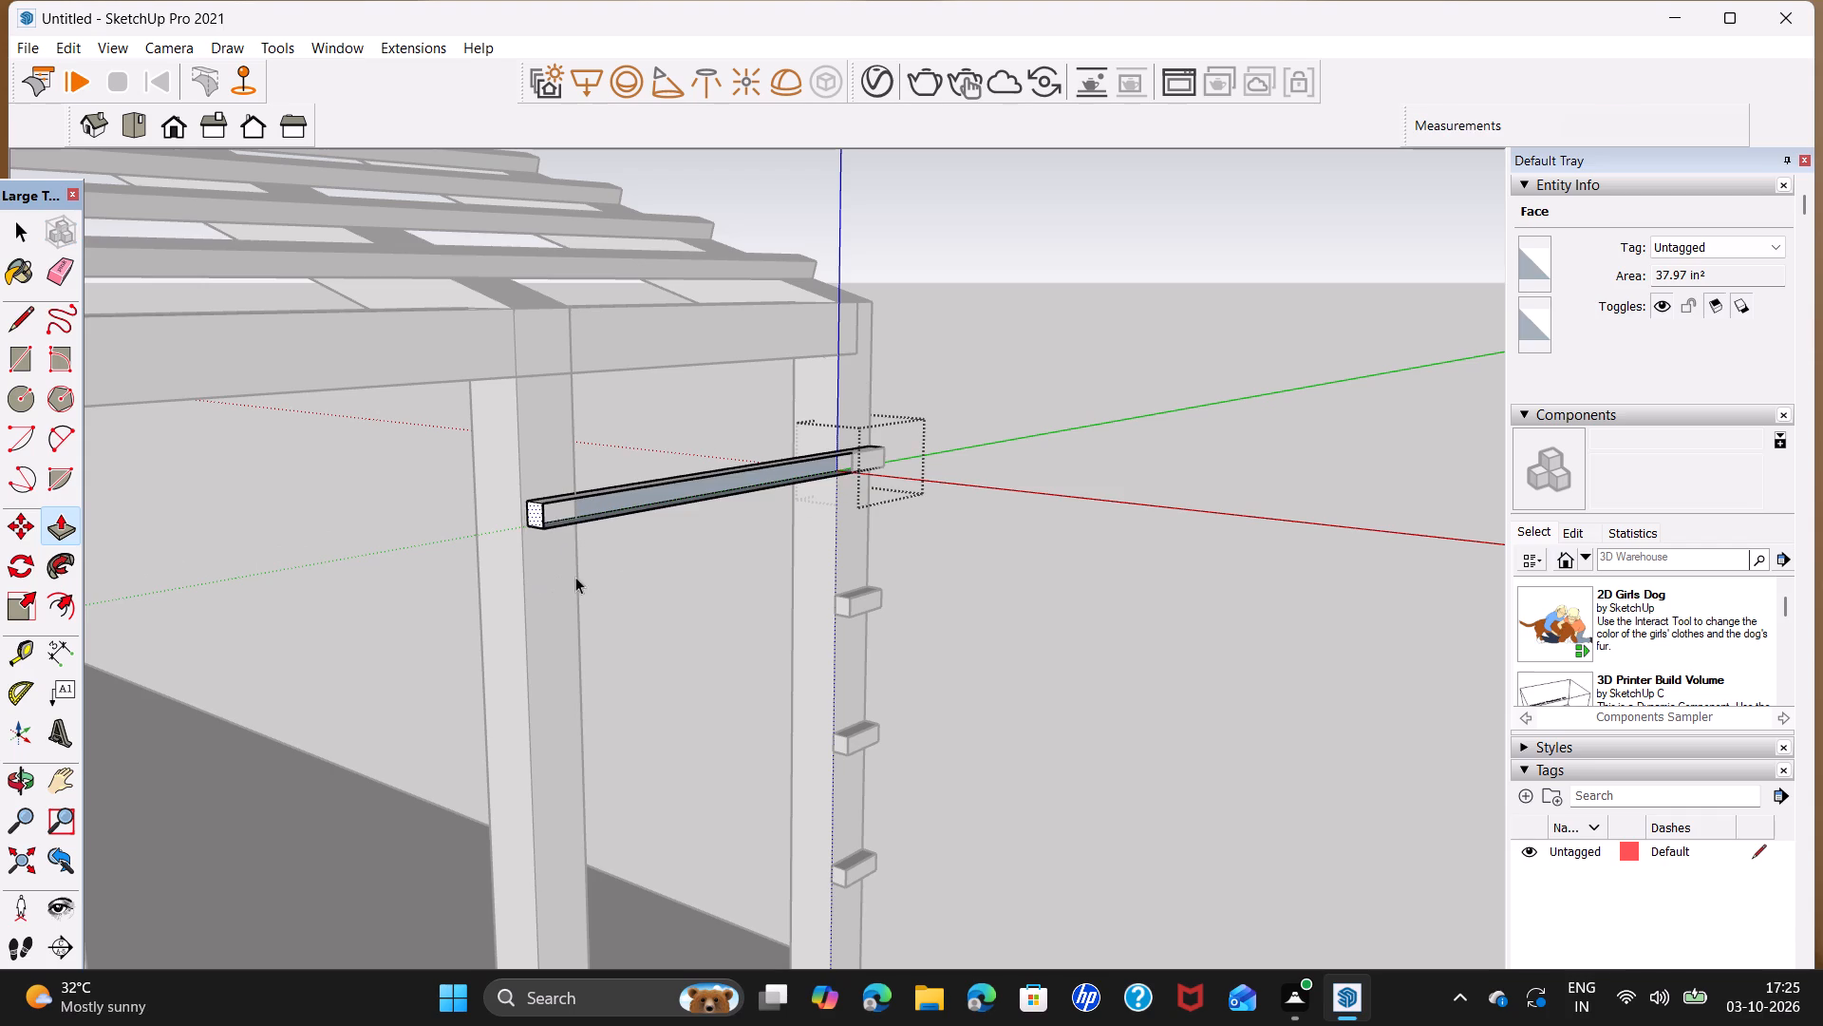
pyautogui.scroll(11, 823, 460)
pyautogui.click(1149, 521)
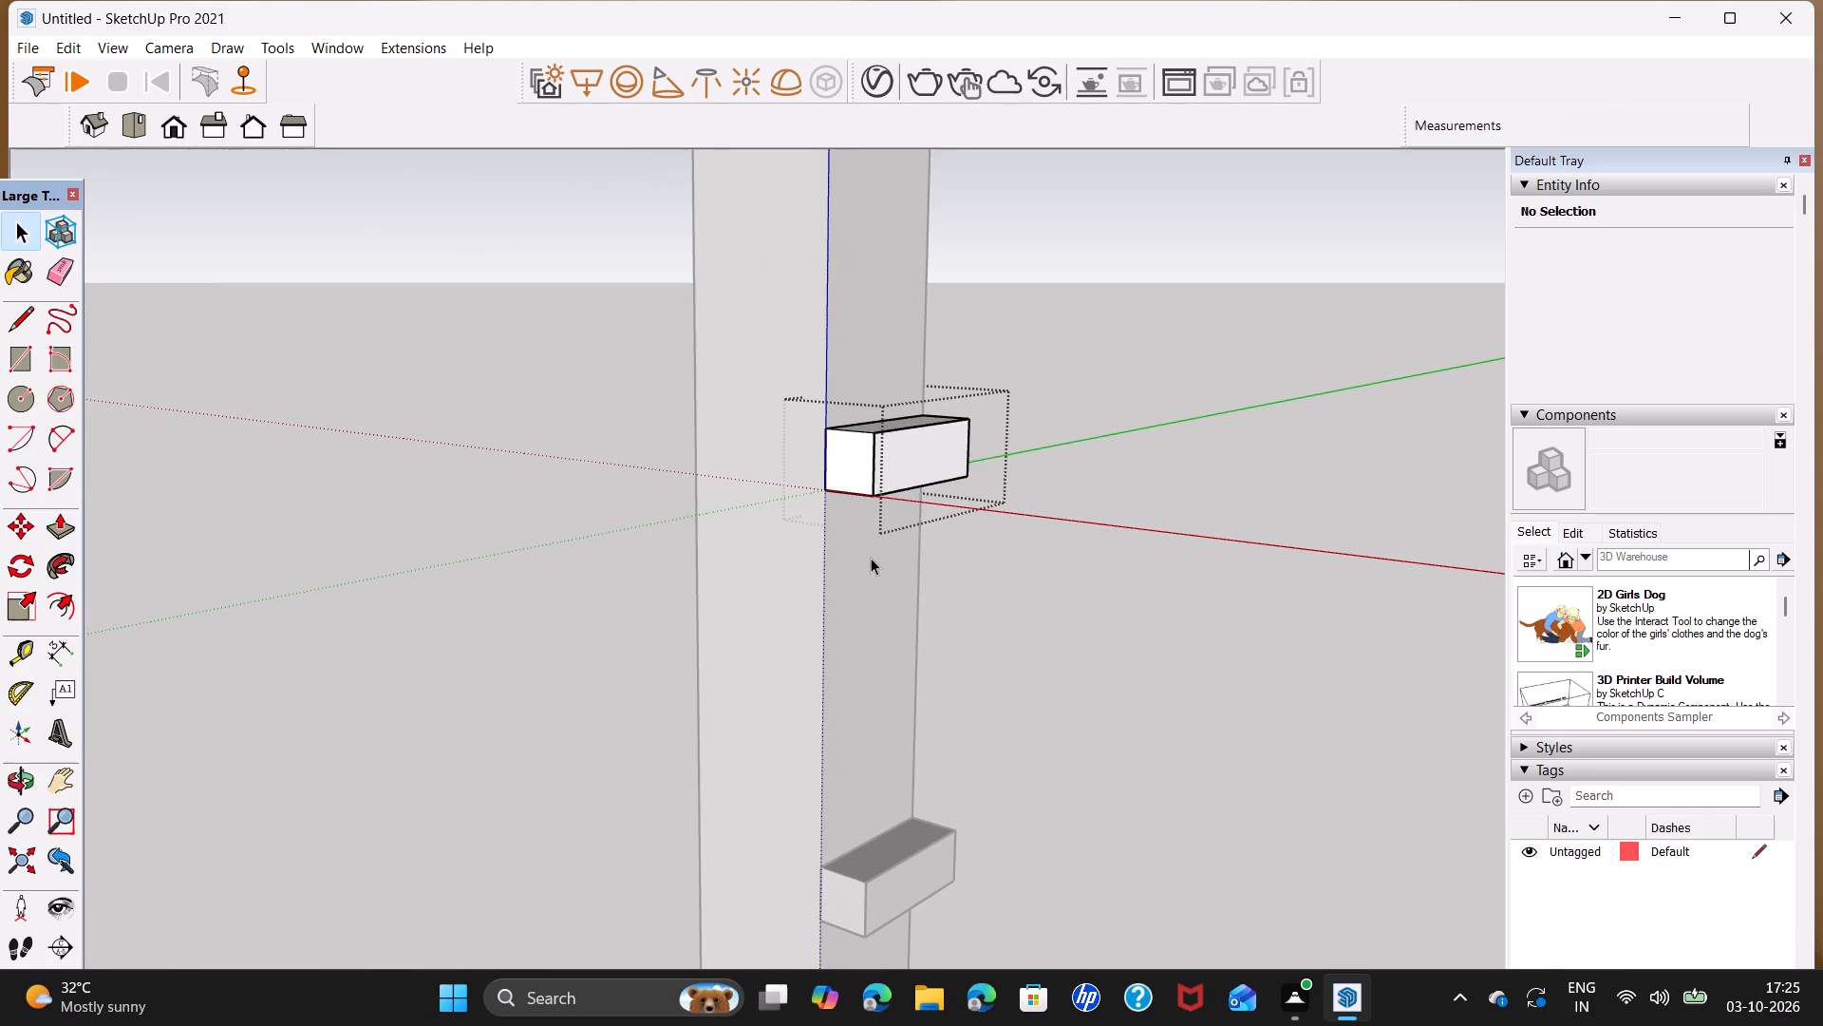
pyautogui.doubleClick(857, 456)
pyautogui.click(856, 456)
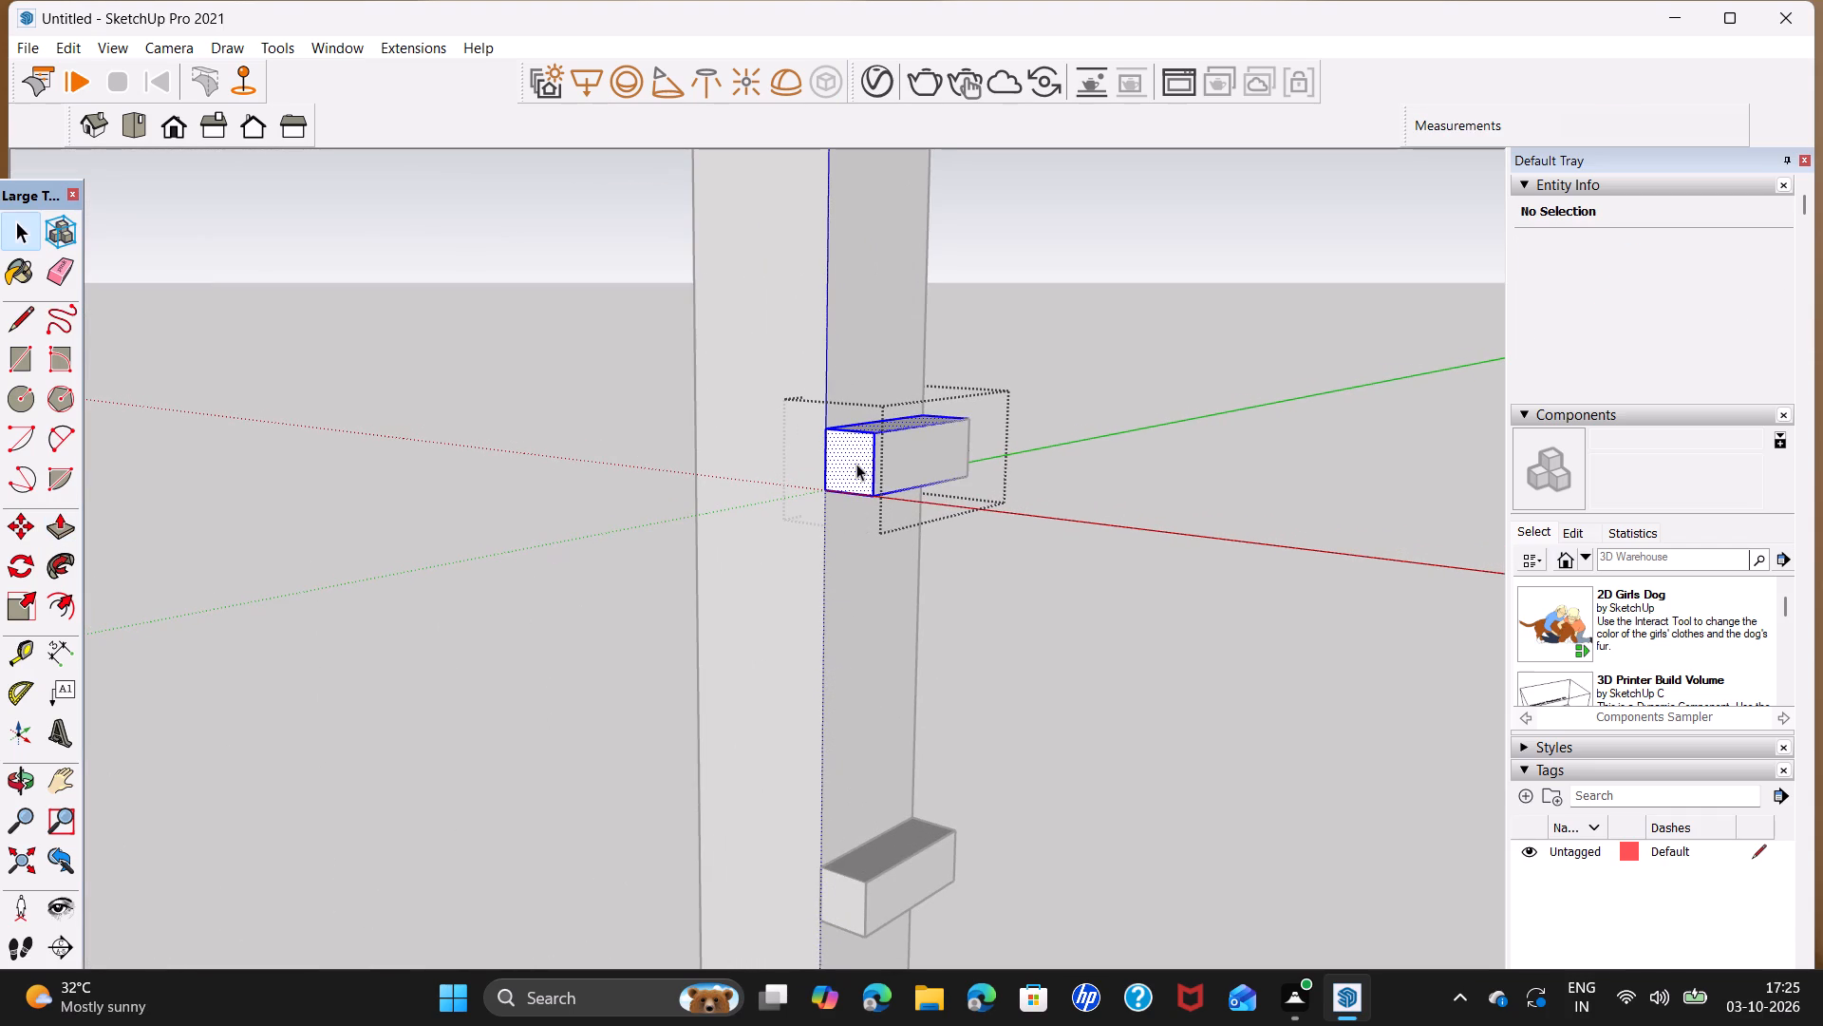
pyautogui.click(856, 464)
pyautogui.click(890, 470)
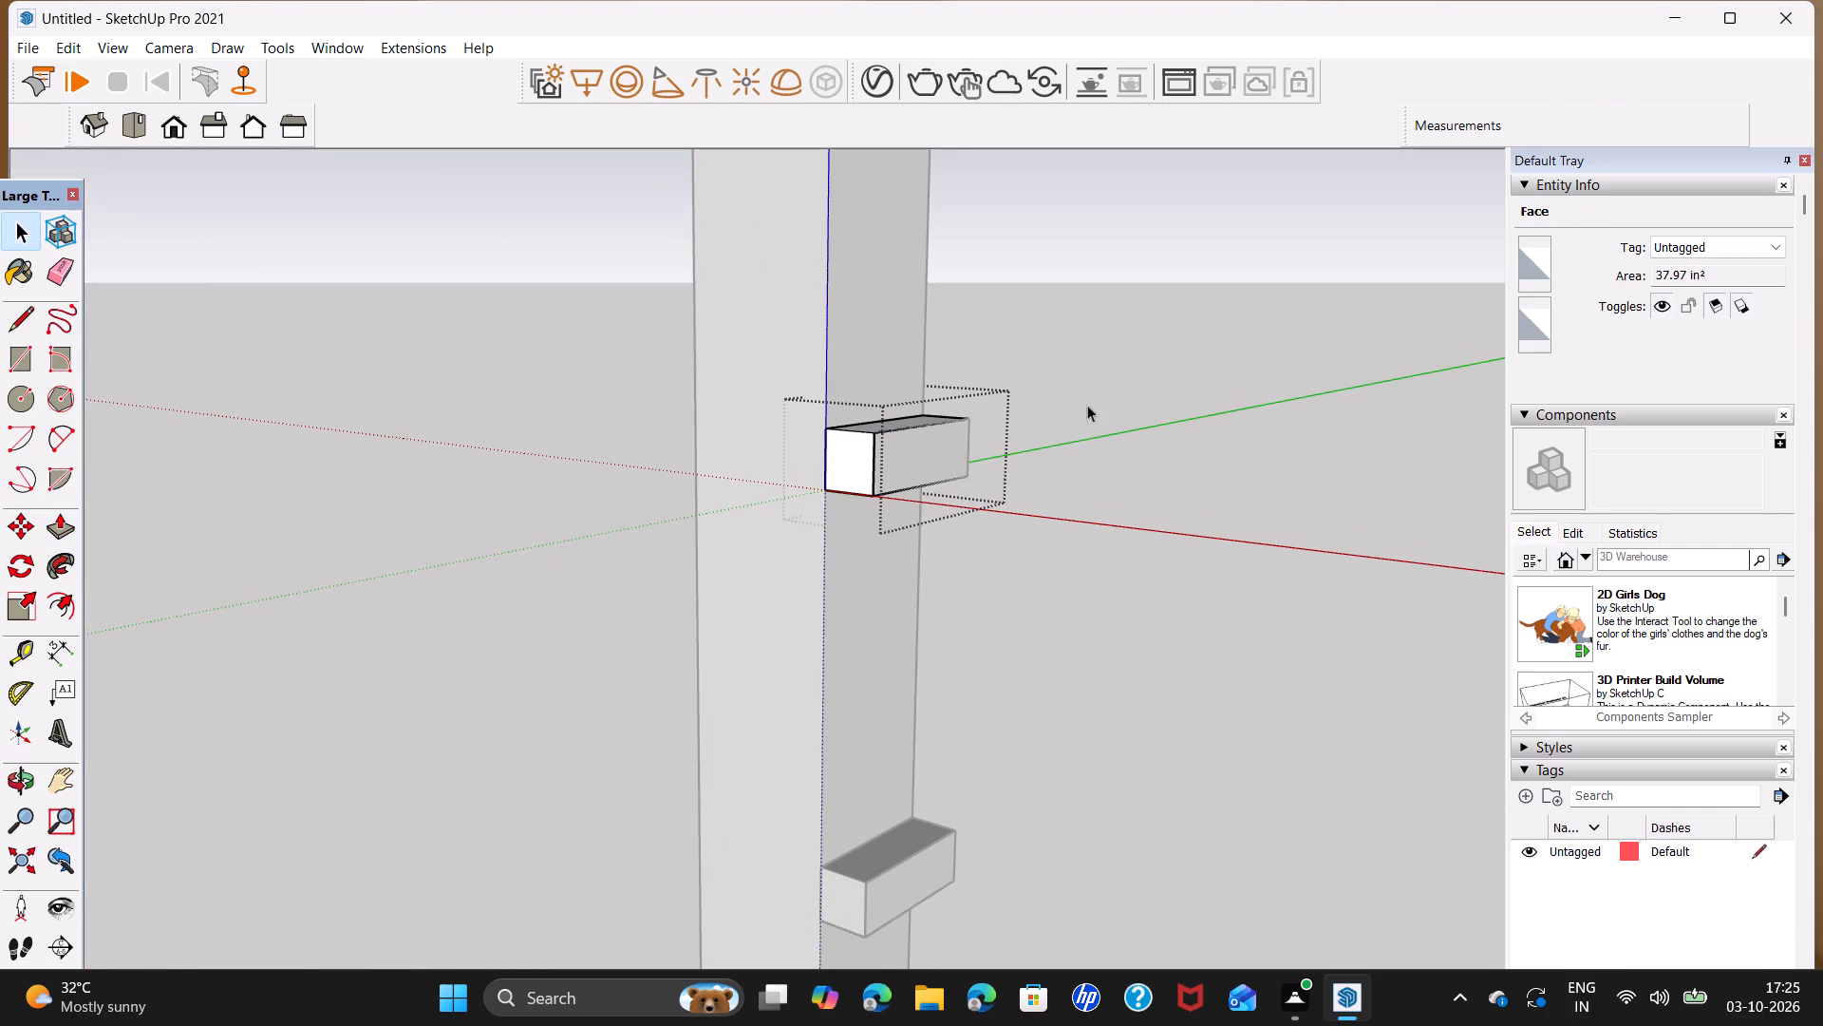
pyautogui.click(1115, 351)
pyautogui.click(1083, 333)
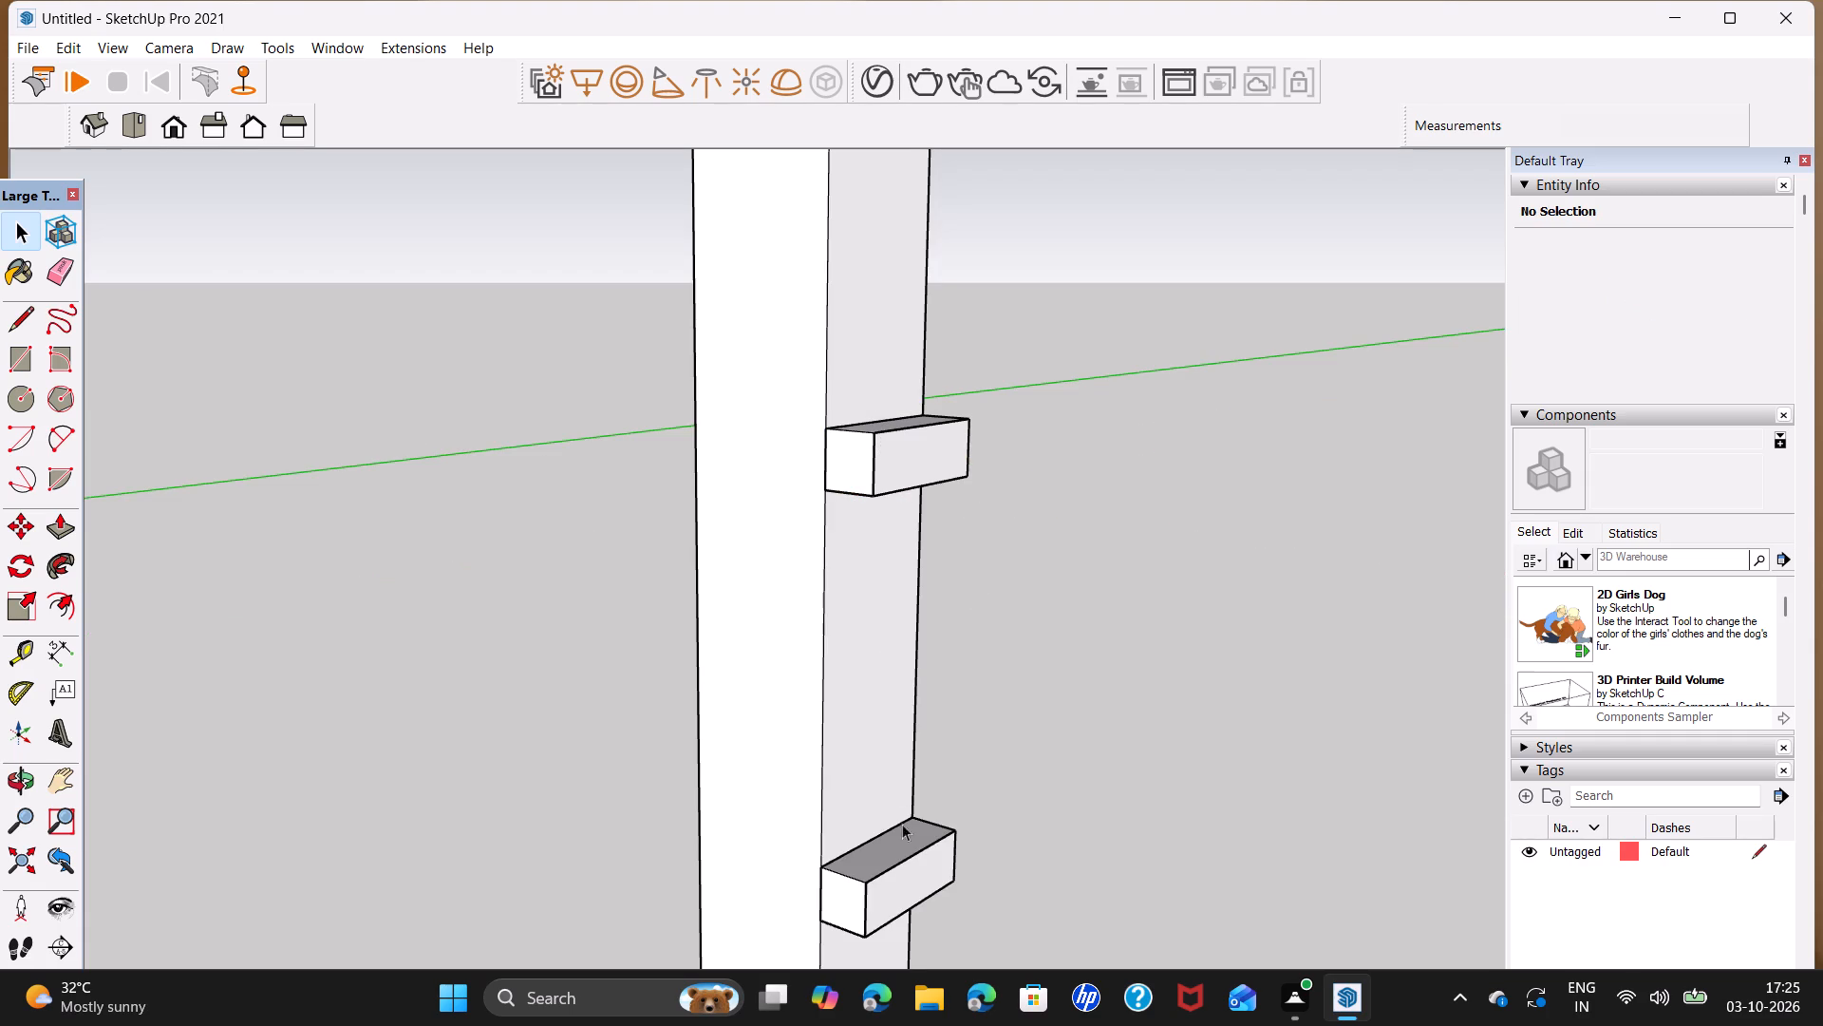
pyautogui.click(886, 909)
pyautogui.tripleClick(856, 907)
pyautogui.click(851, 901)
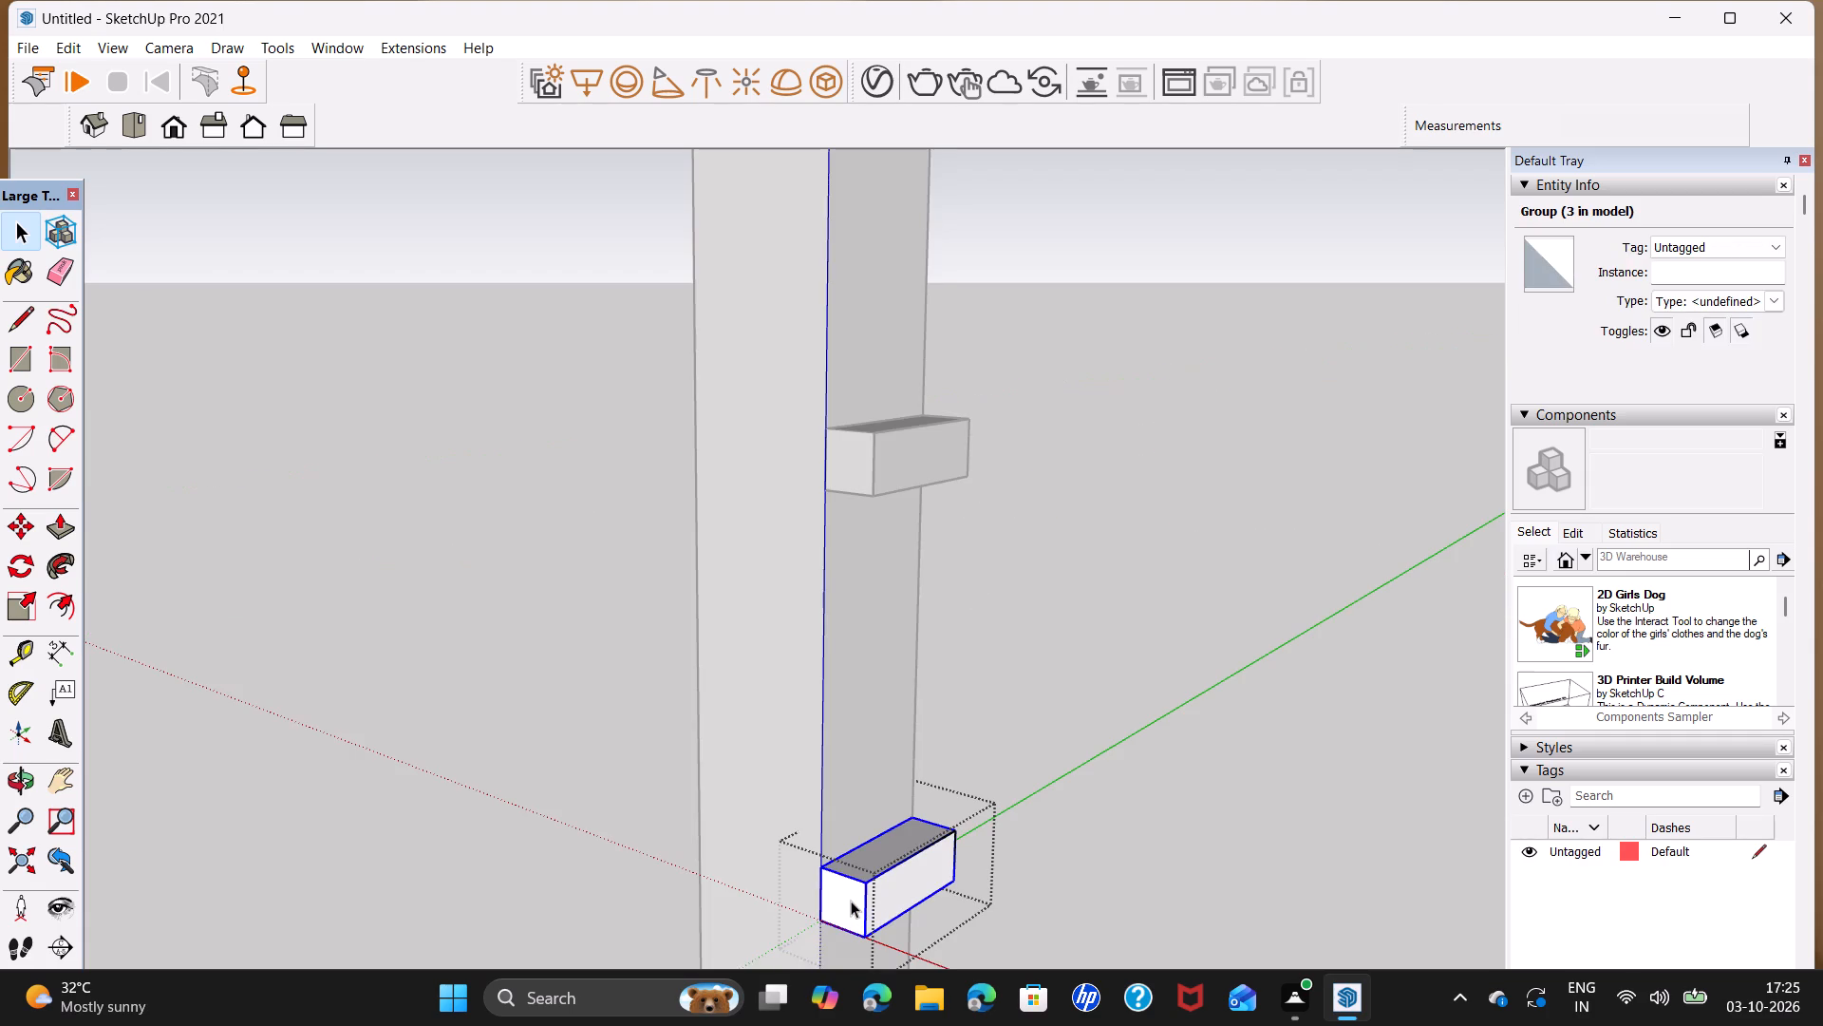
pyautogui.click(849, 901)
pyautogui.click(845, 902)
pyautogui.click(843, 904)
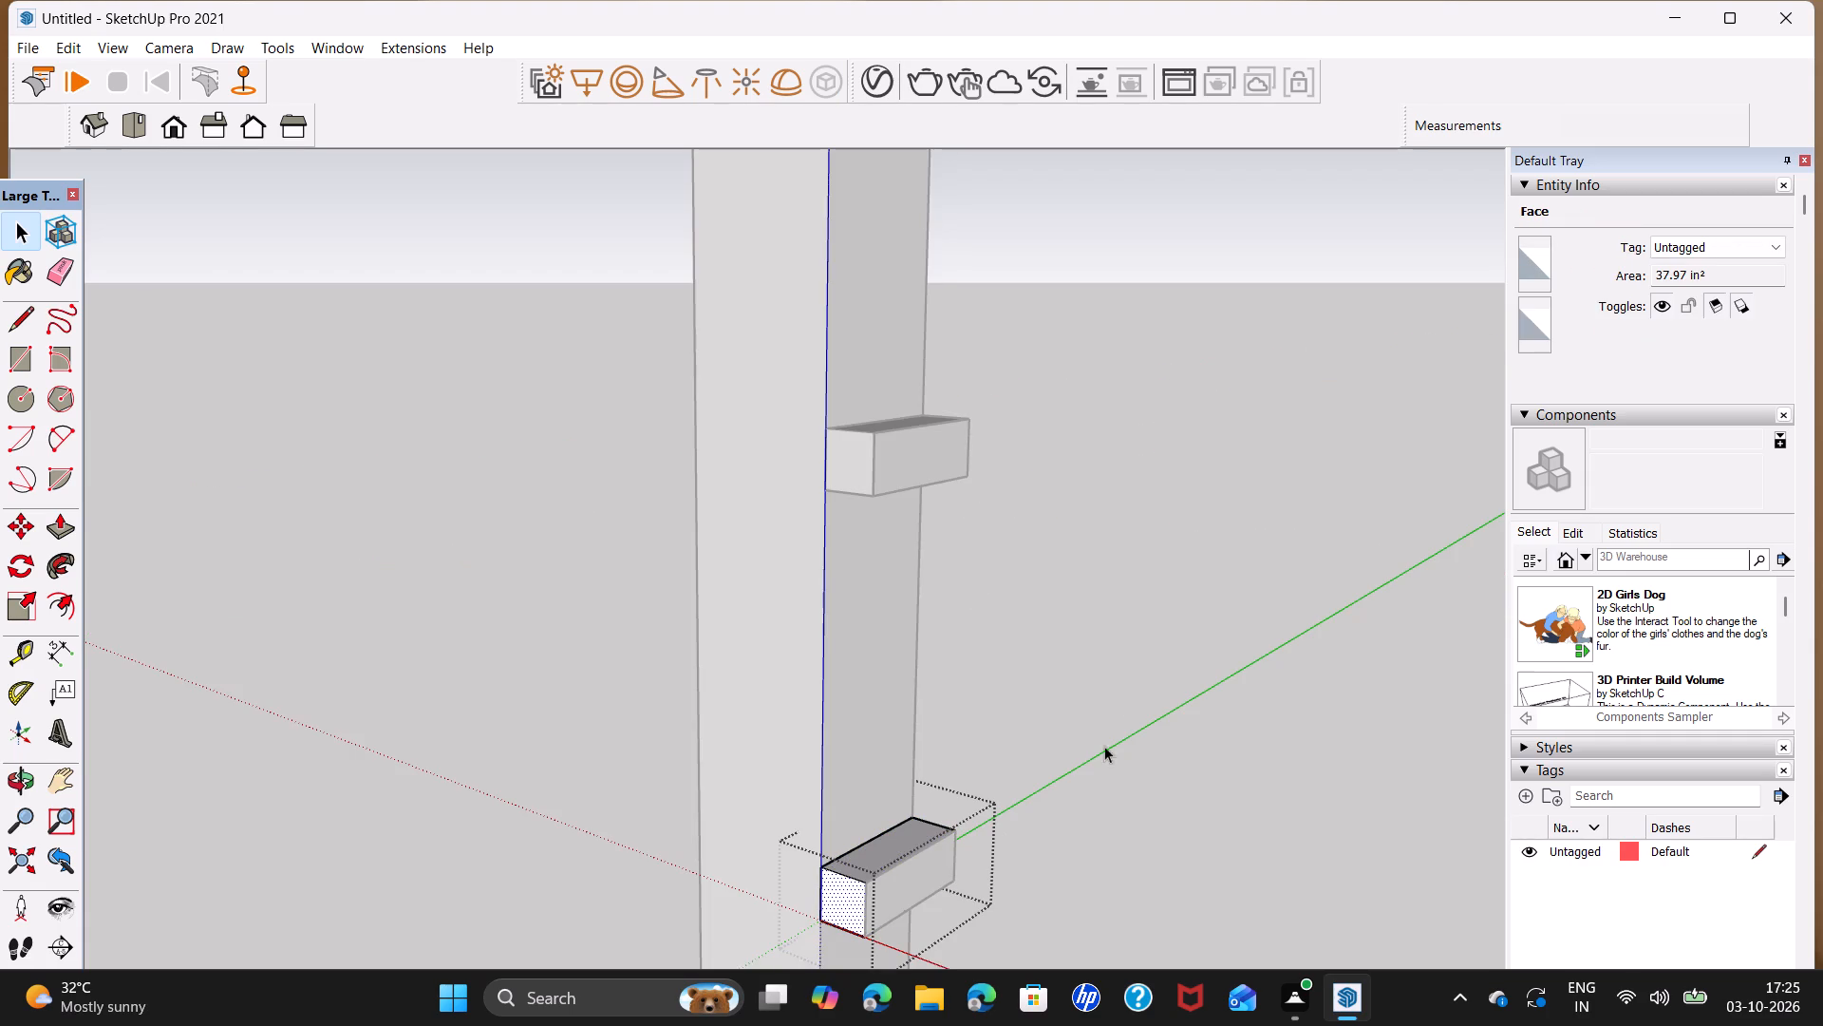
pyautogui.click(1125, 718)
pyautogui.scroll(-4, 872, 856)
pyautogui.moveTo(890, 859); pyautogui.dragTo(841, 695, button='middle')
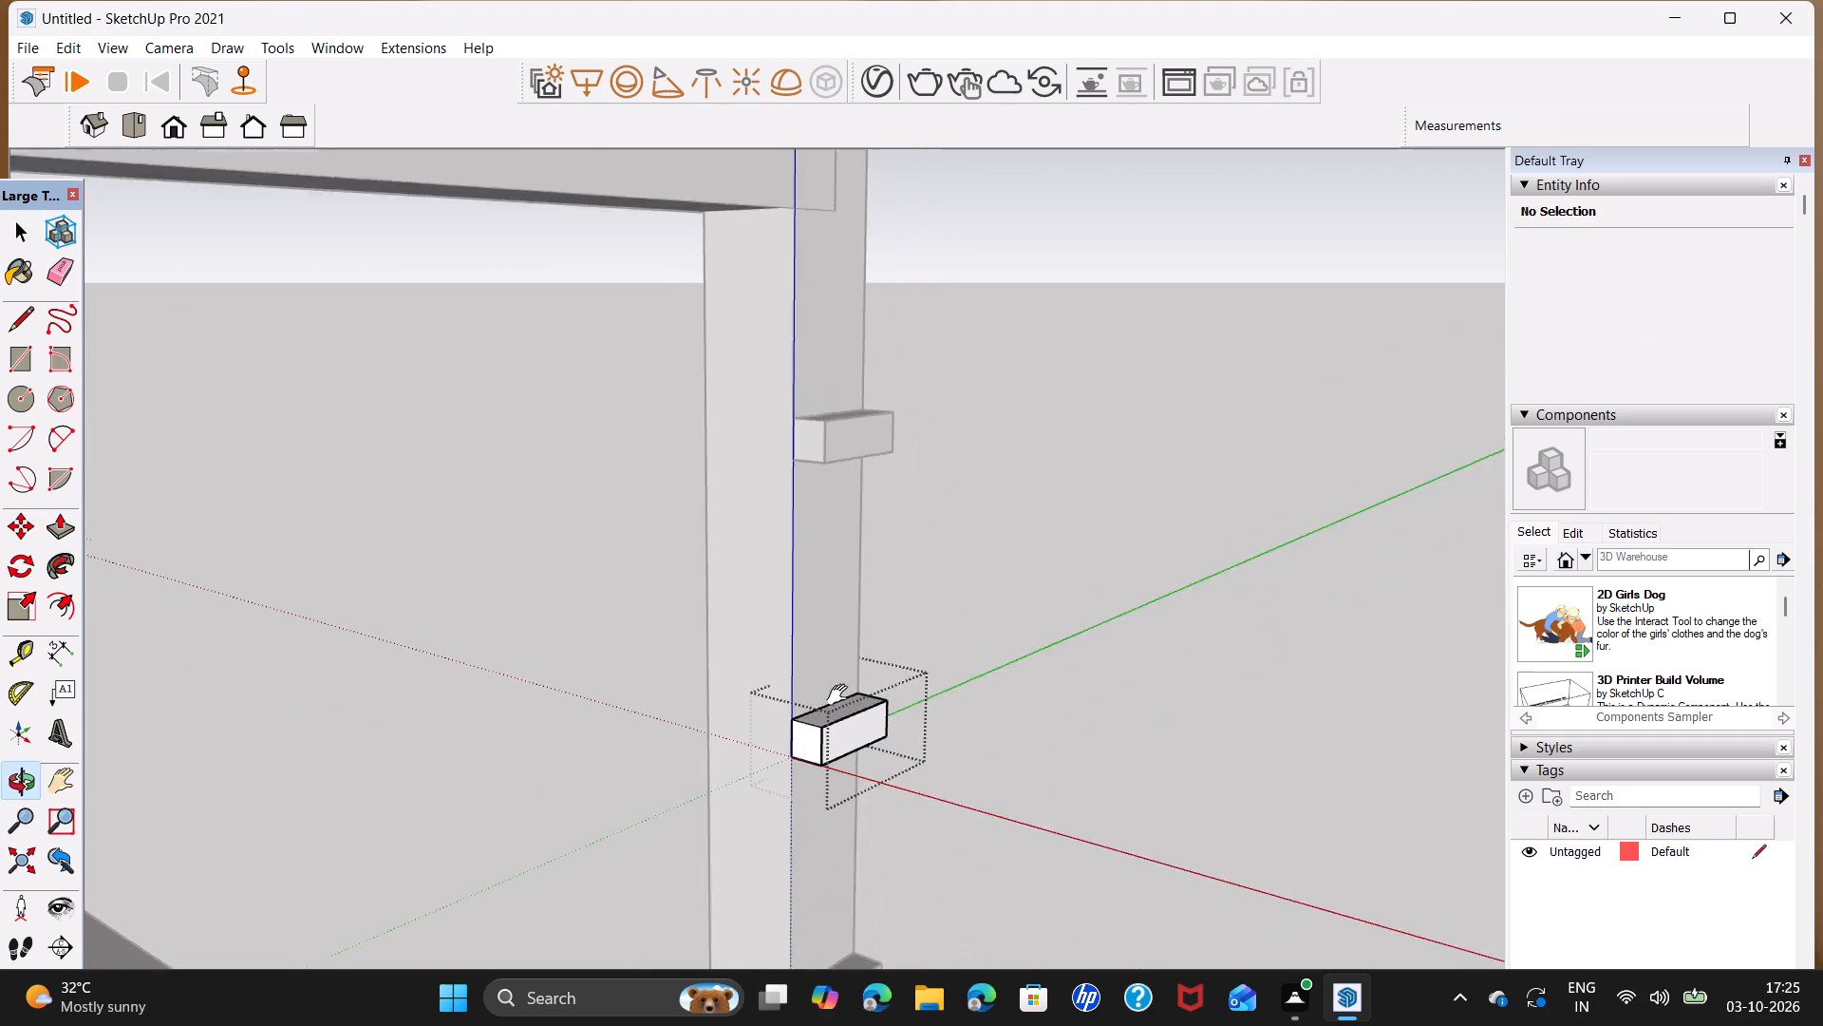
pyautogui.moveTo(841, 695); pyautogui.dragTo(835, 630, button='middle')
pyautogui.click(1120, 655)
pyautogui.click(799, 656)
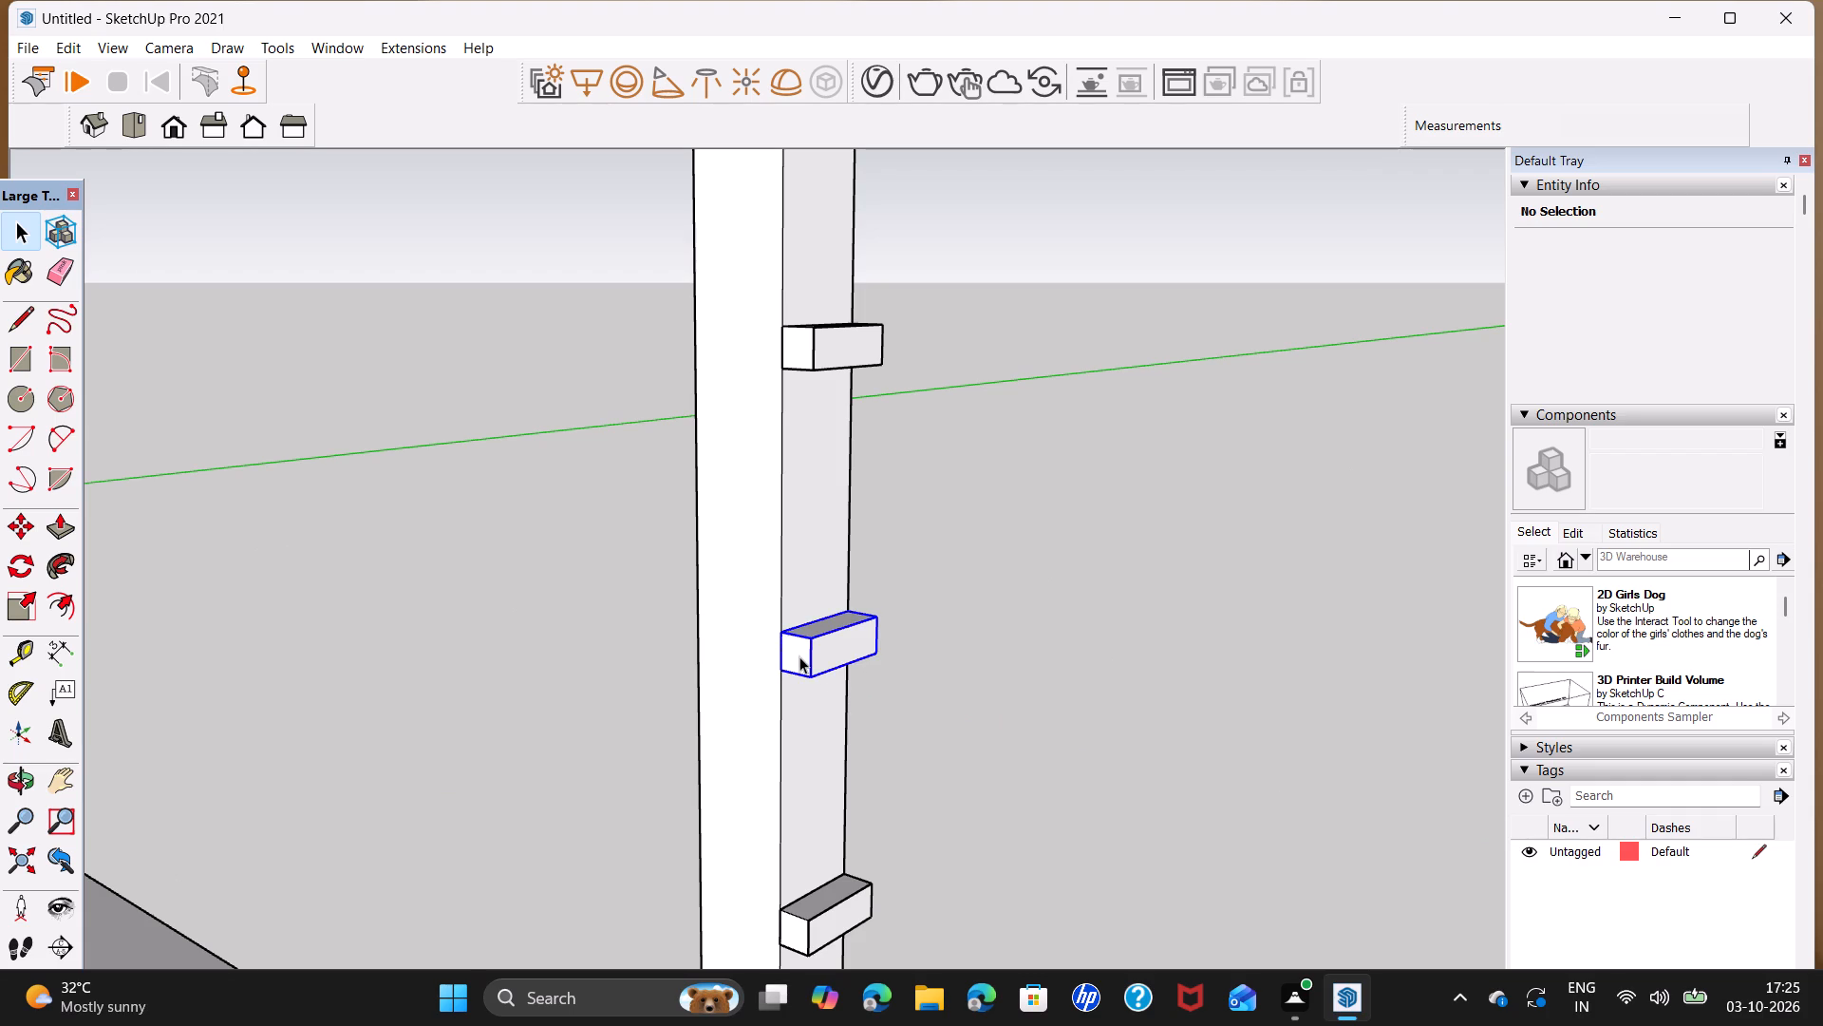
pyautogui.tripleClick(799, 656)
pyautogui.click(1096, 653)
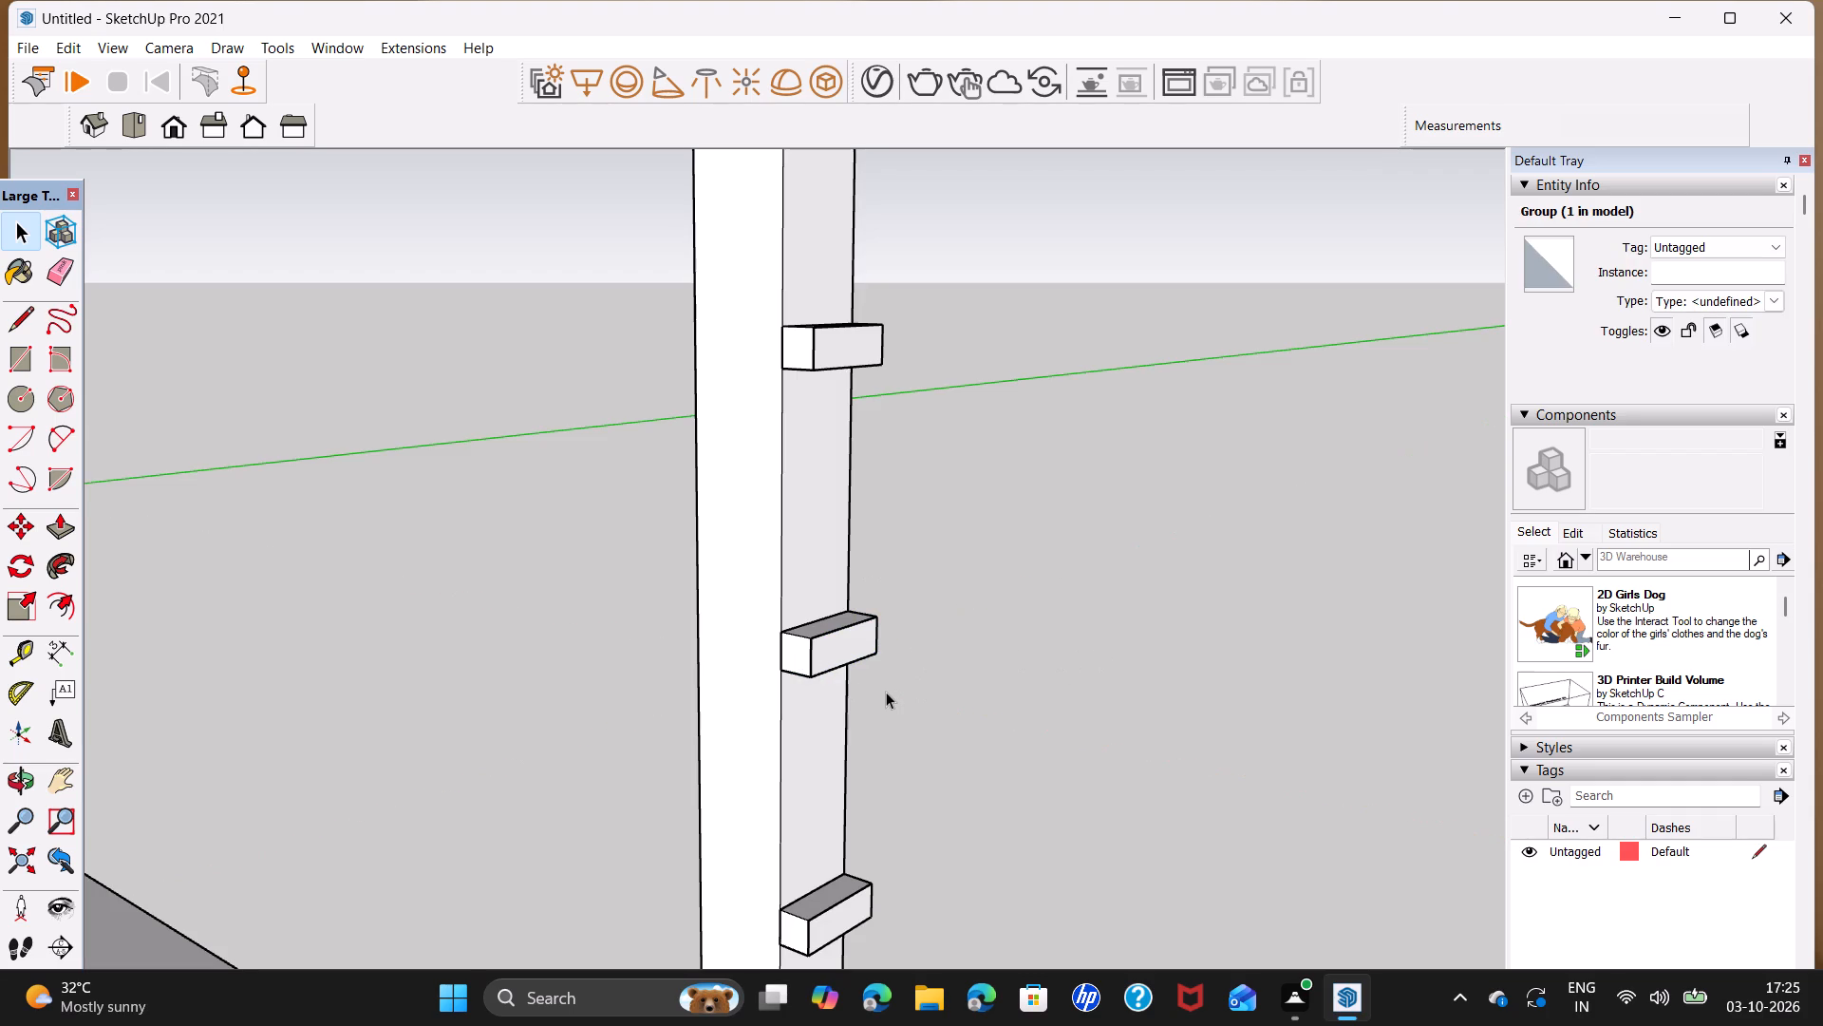
# Draw a rectangle of about 6" by 6 5/16" over the end face of each of the corner column's four blocks, outside their groups.
pyautogui.press('r')
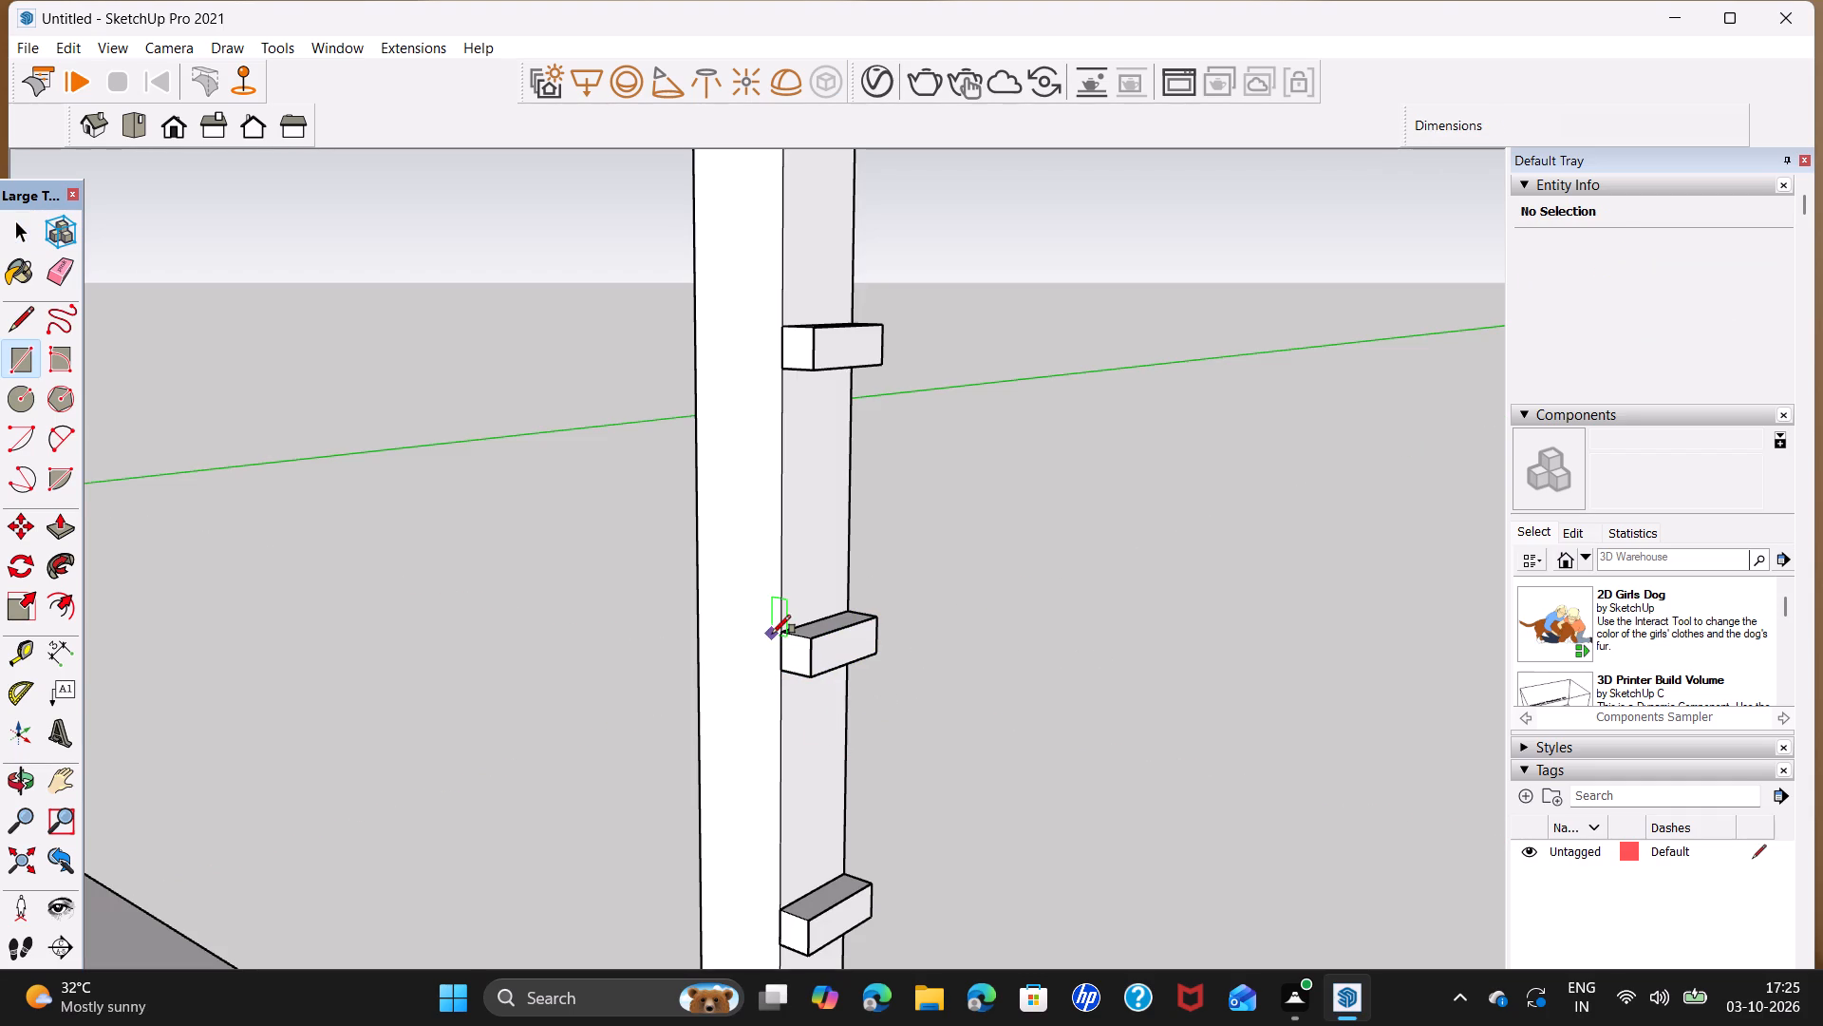
pyautogui.click(785, 635)
pyautogui.click(813, 669)
pyautogui.click(782, 331)
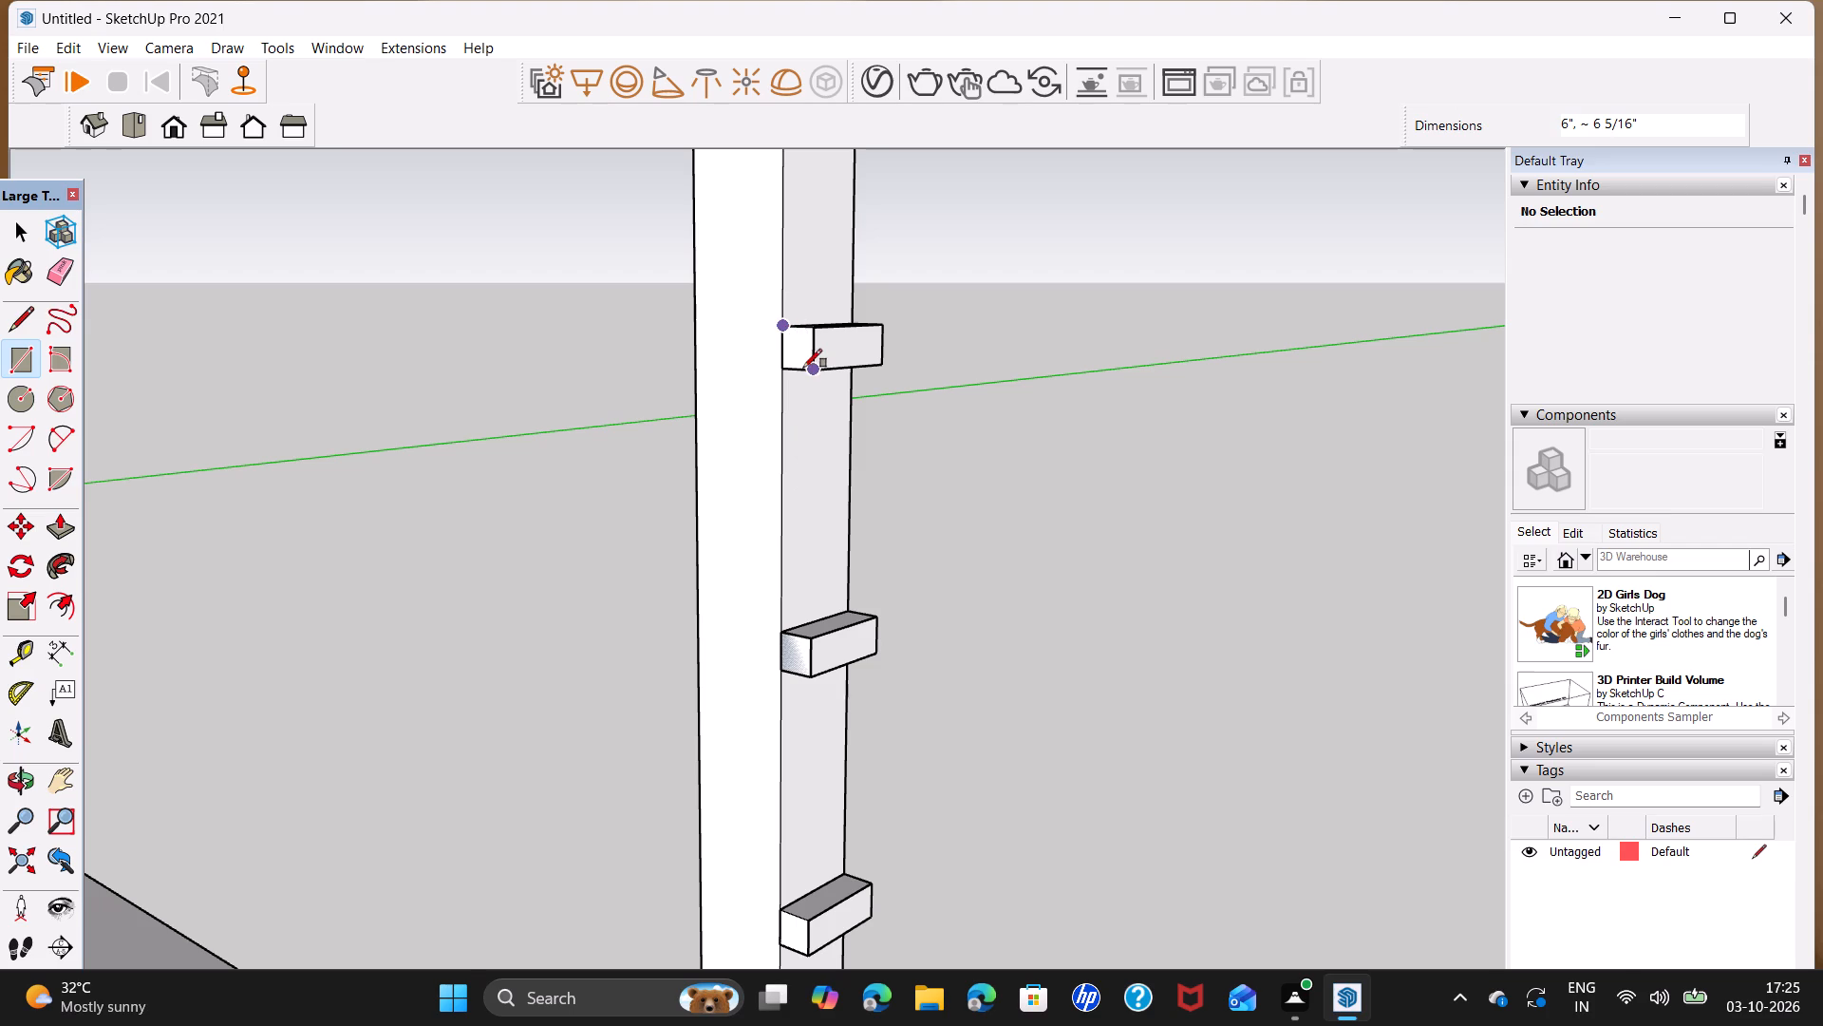
pyautogui.click(808, 368)
pyautogui.scroll(-4, 910, 501)
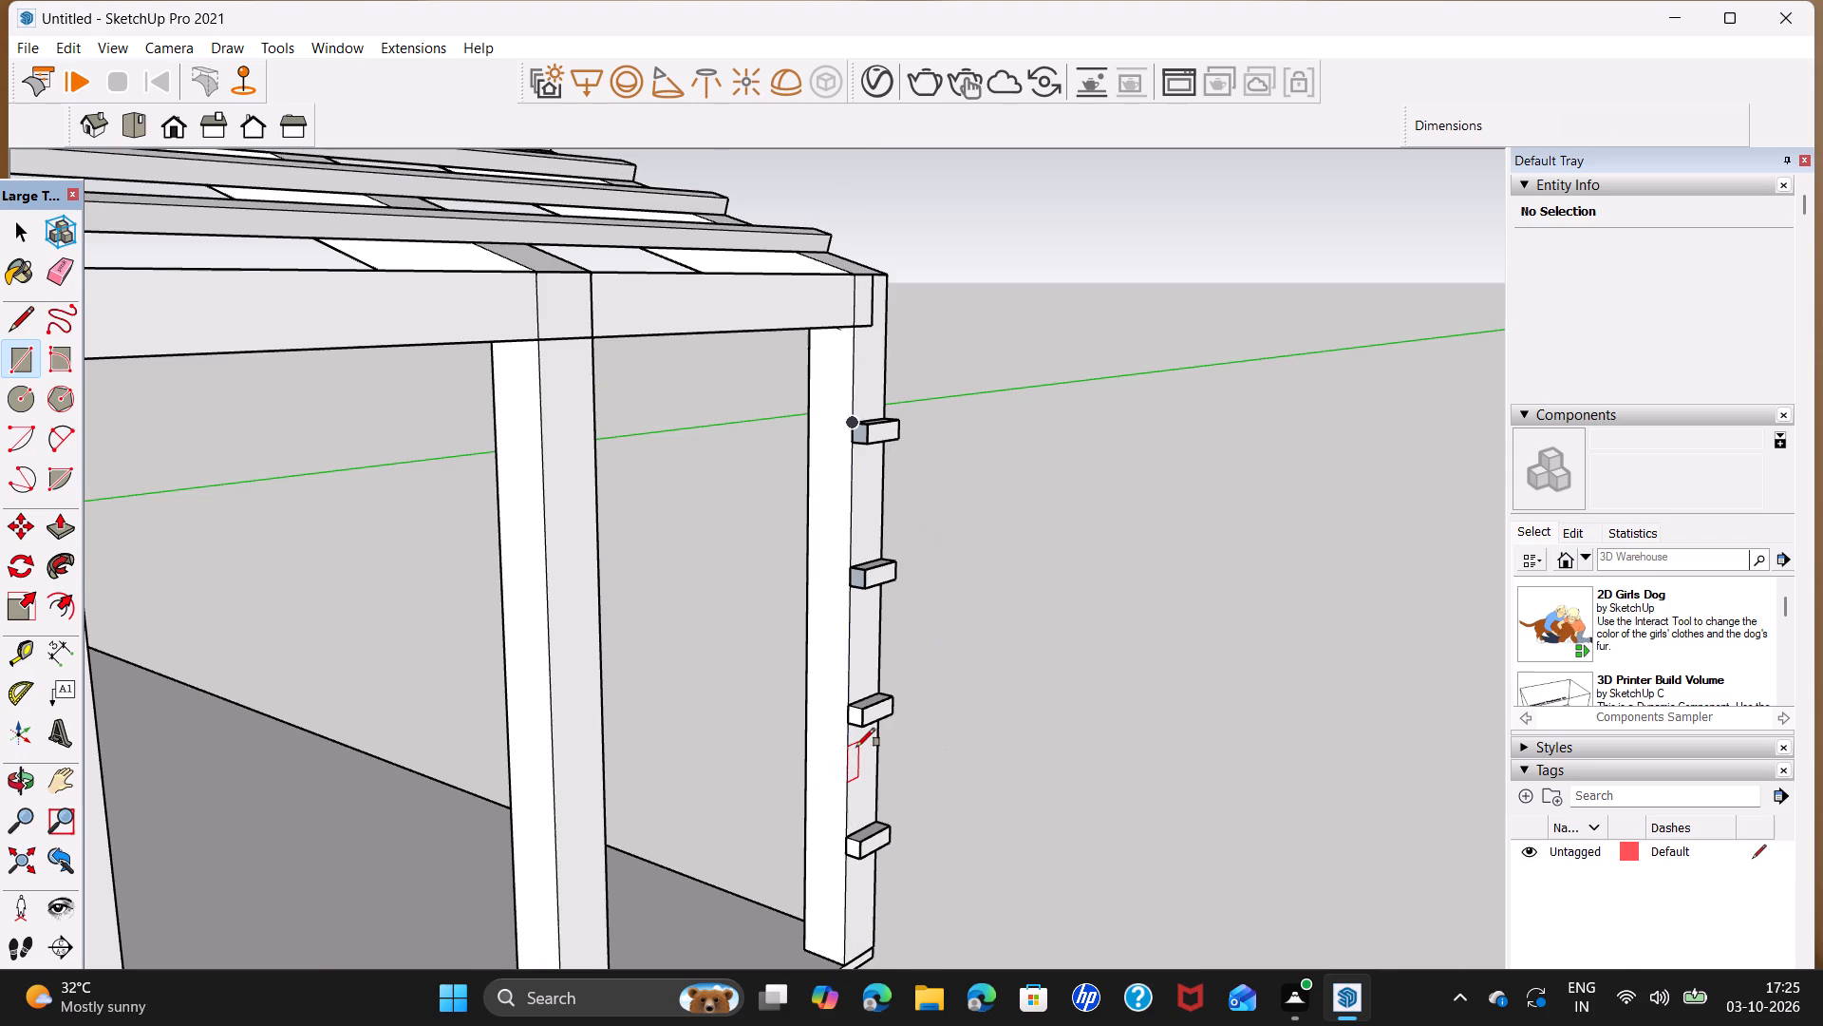
pyautogui.scroll(4, 857, 747)
pyautogui.click(849, 686)
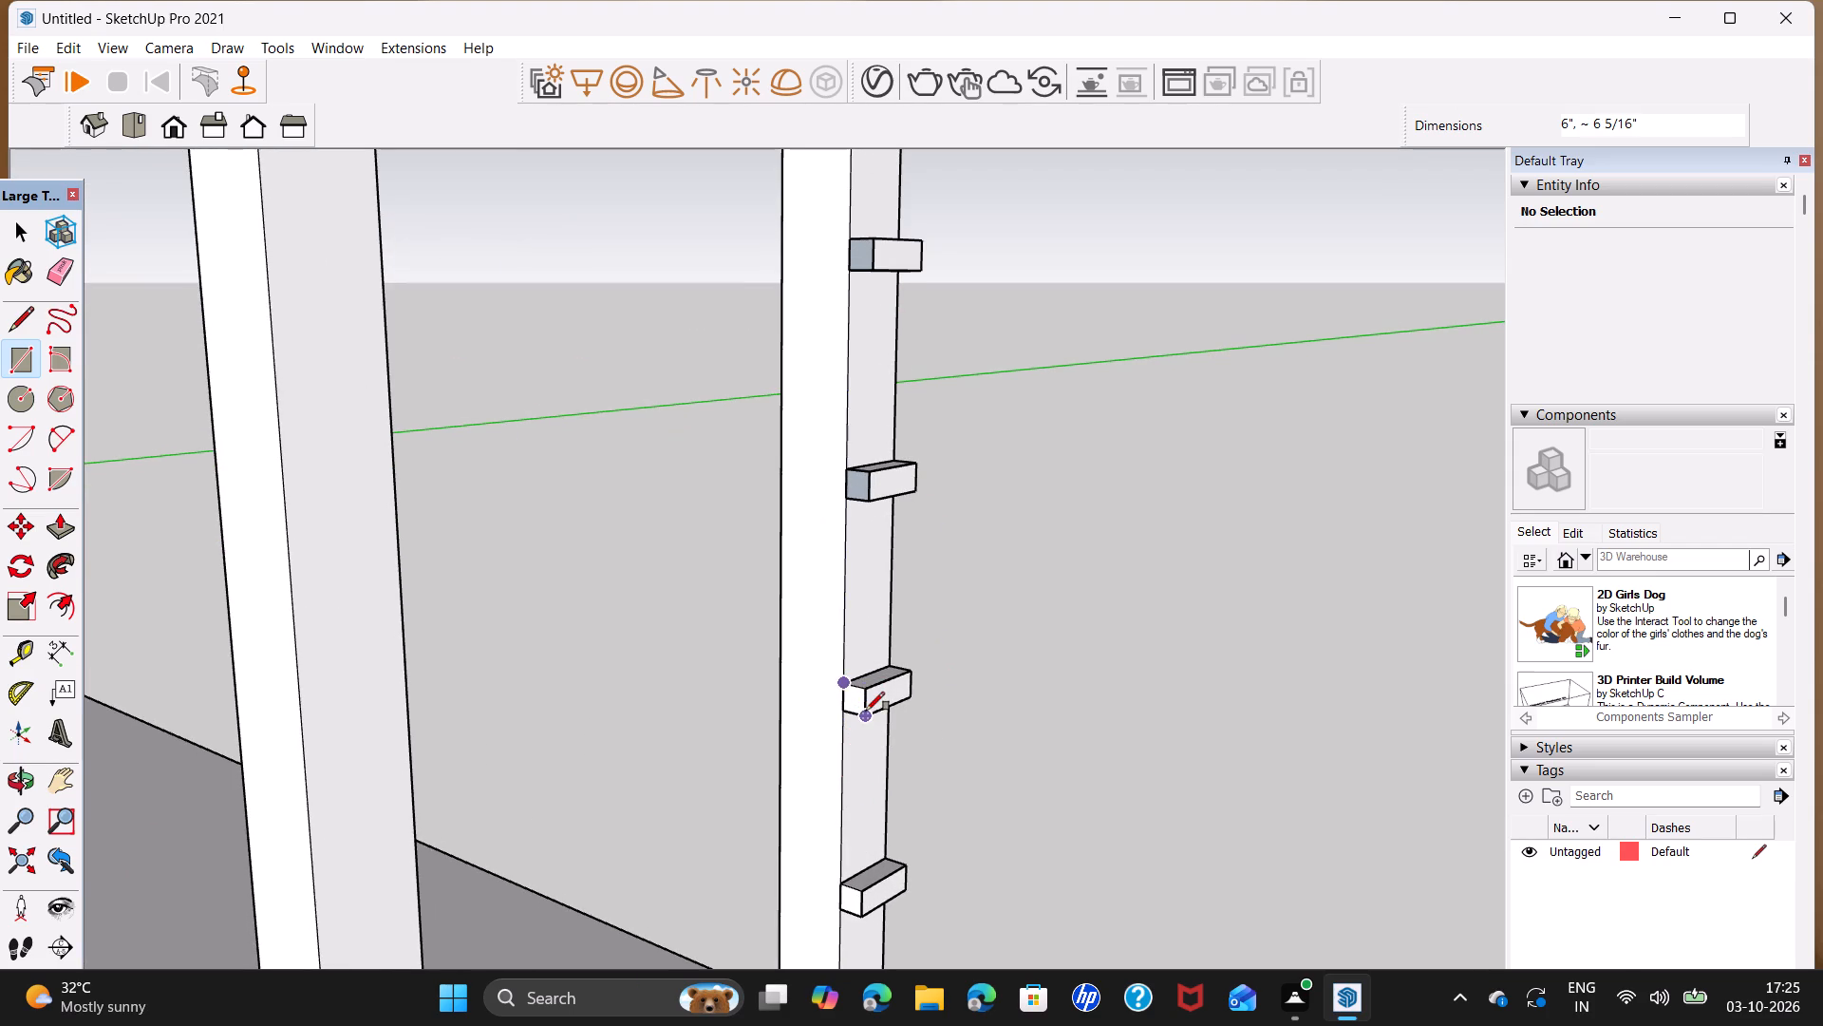
pyautogui.click(866, 711)
pyautogui.click(840, 888)
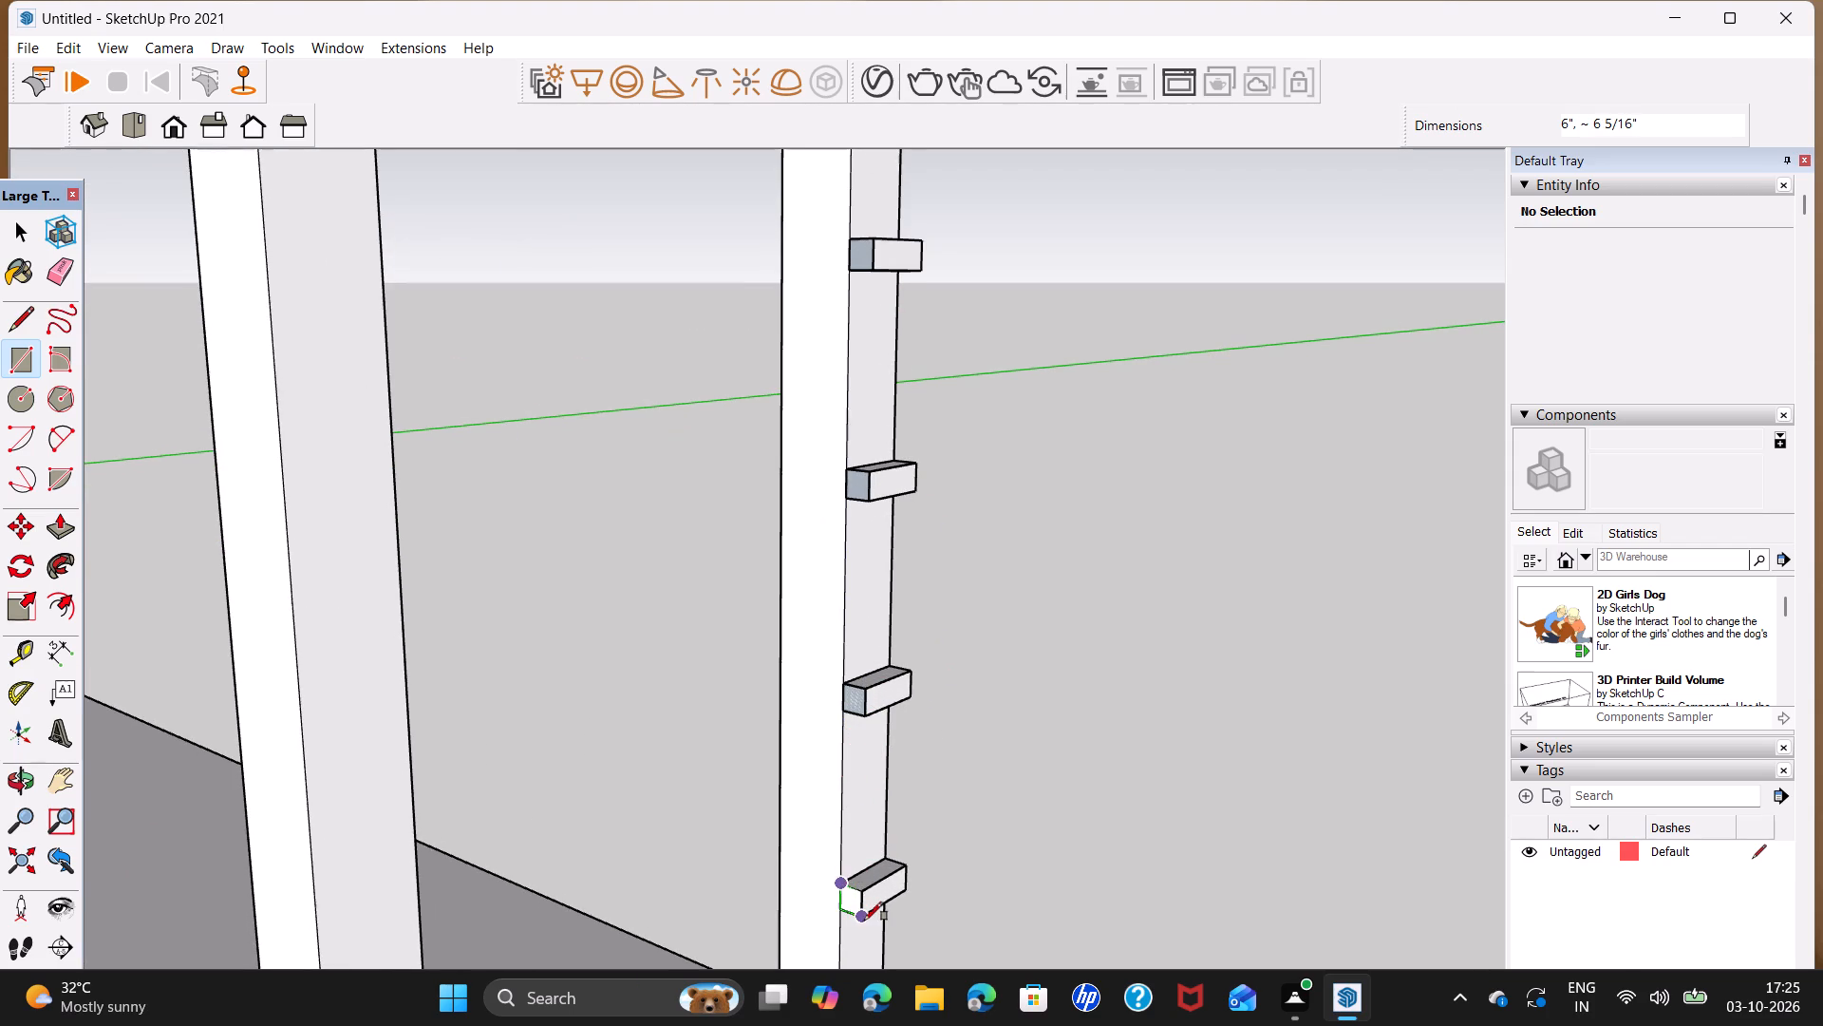
pyautogui.click(862, 918)
pyautogui.press('space')
# Extrude the topmost block's new rectangle about 98' 11 11/16" along the side wall to the corner column at the other end.
pyautogui.scroll(-3, 790, 810)
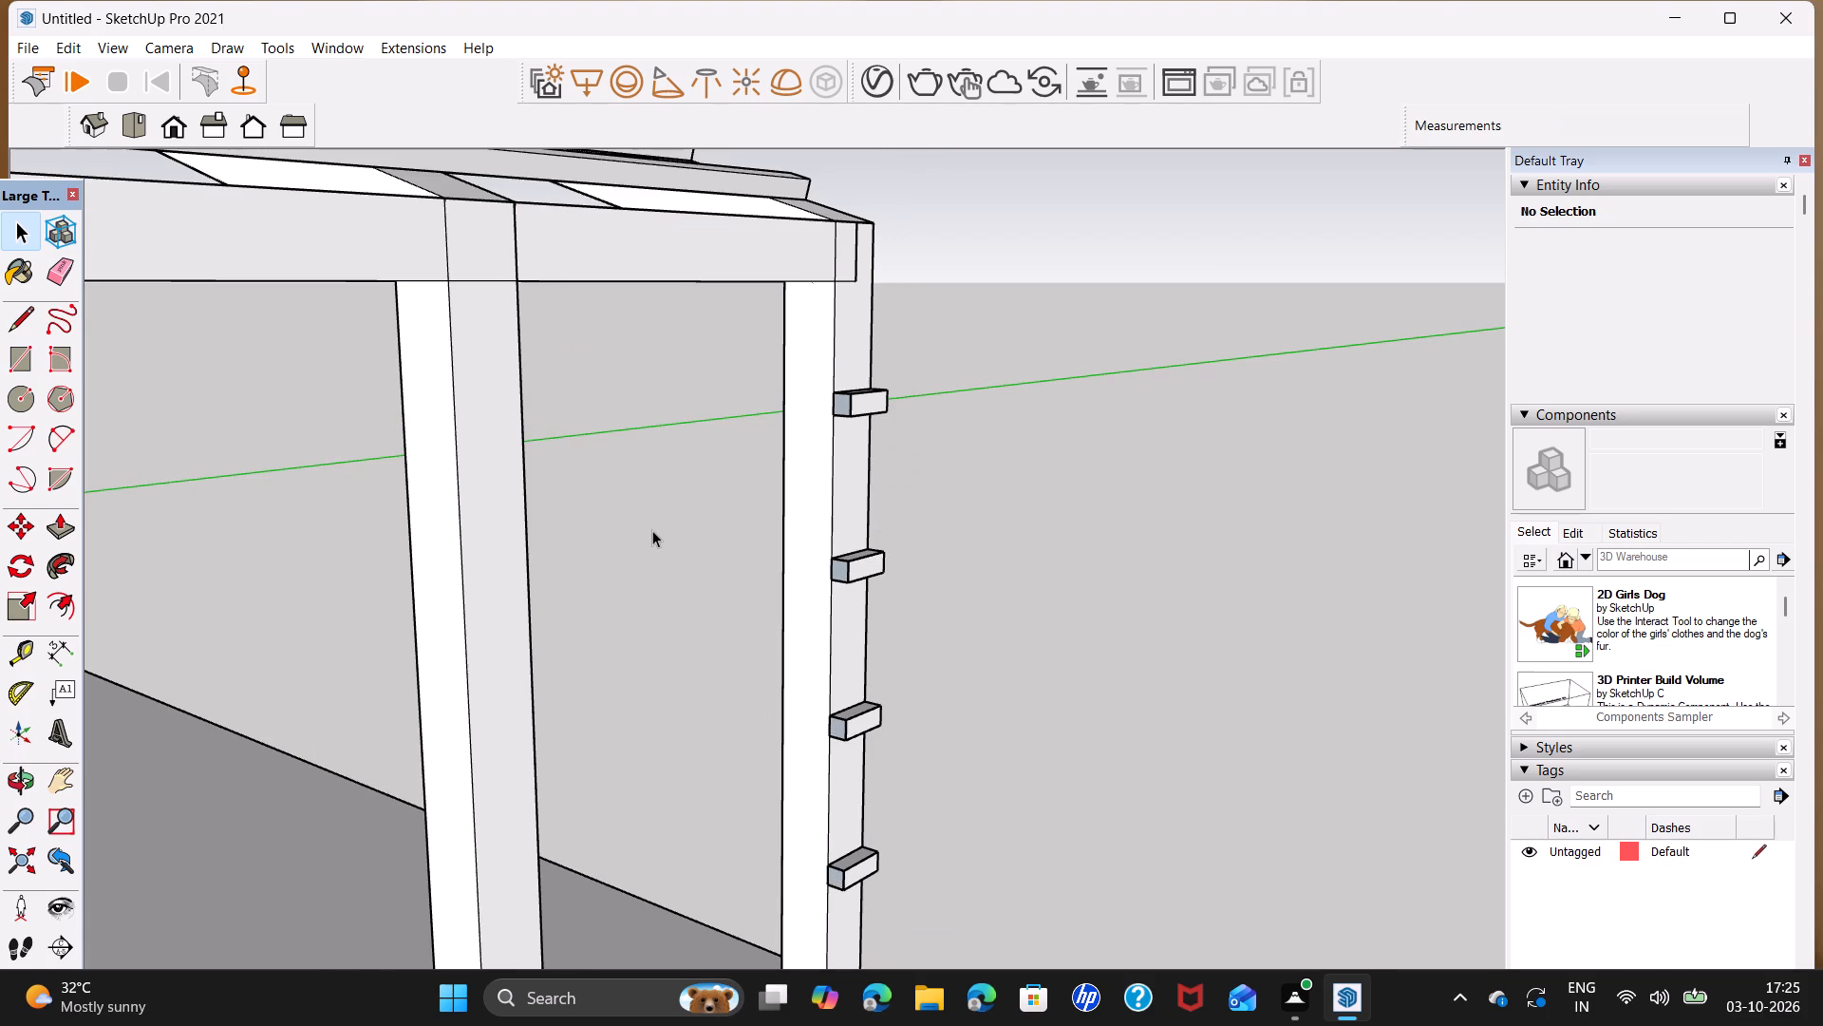
pyautogui.press('p')
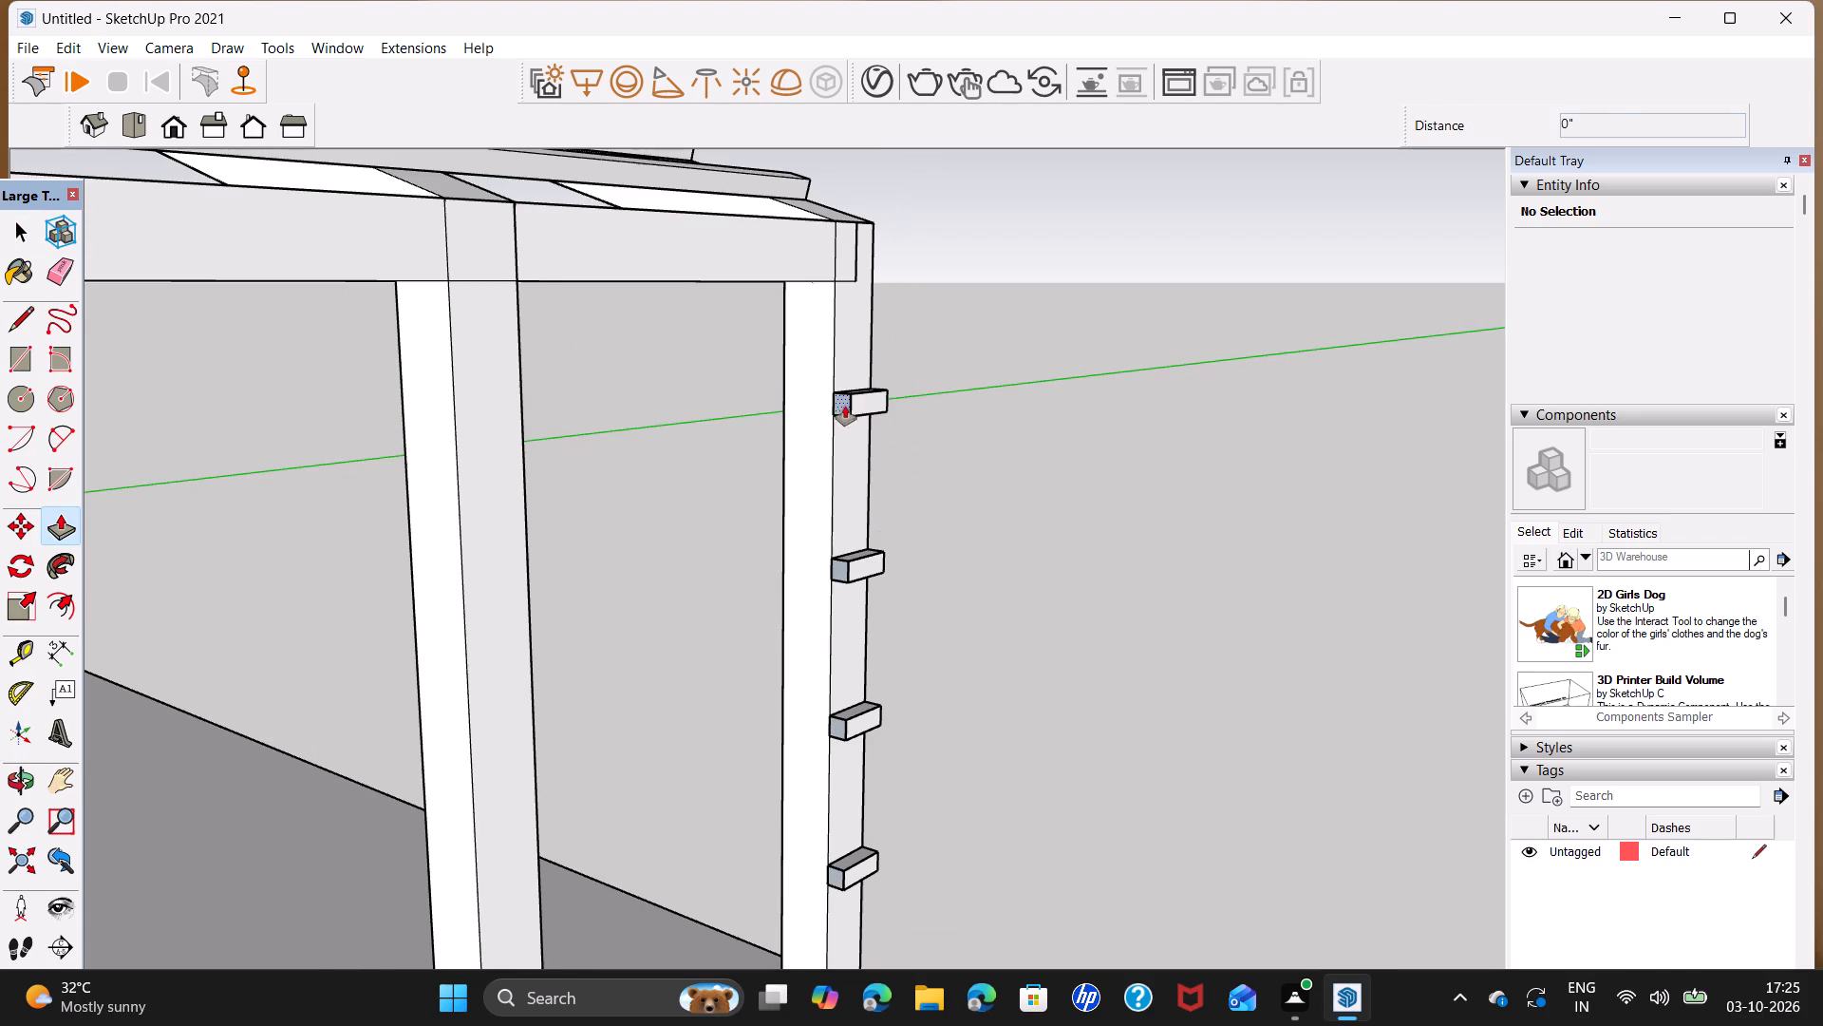
pyautogui.click(839, 408)
pyautogui.scroll(-10, 125, 701)
pyautogui.keyDown('shift'); pyautogui.moveTo(174, 682); pyautogui.dragTo(324, 636, button='middle'); pyautogui.keyUp('shift')
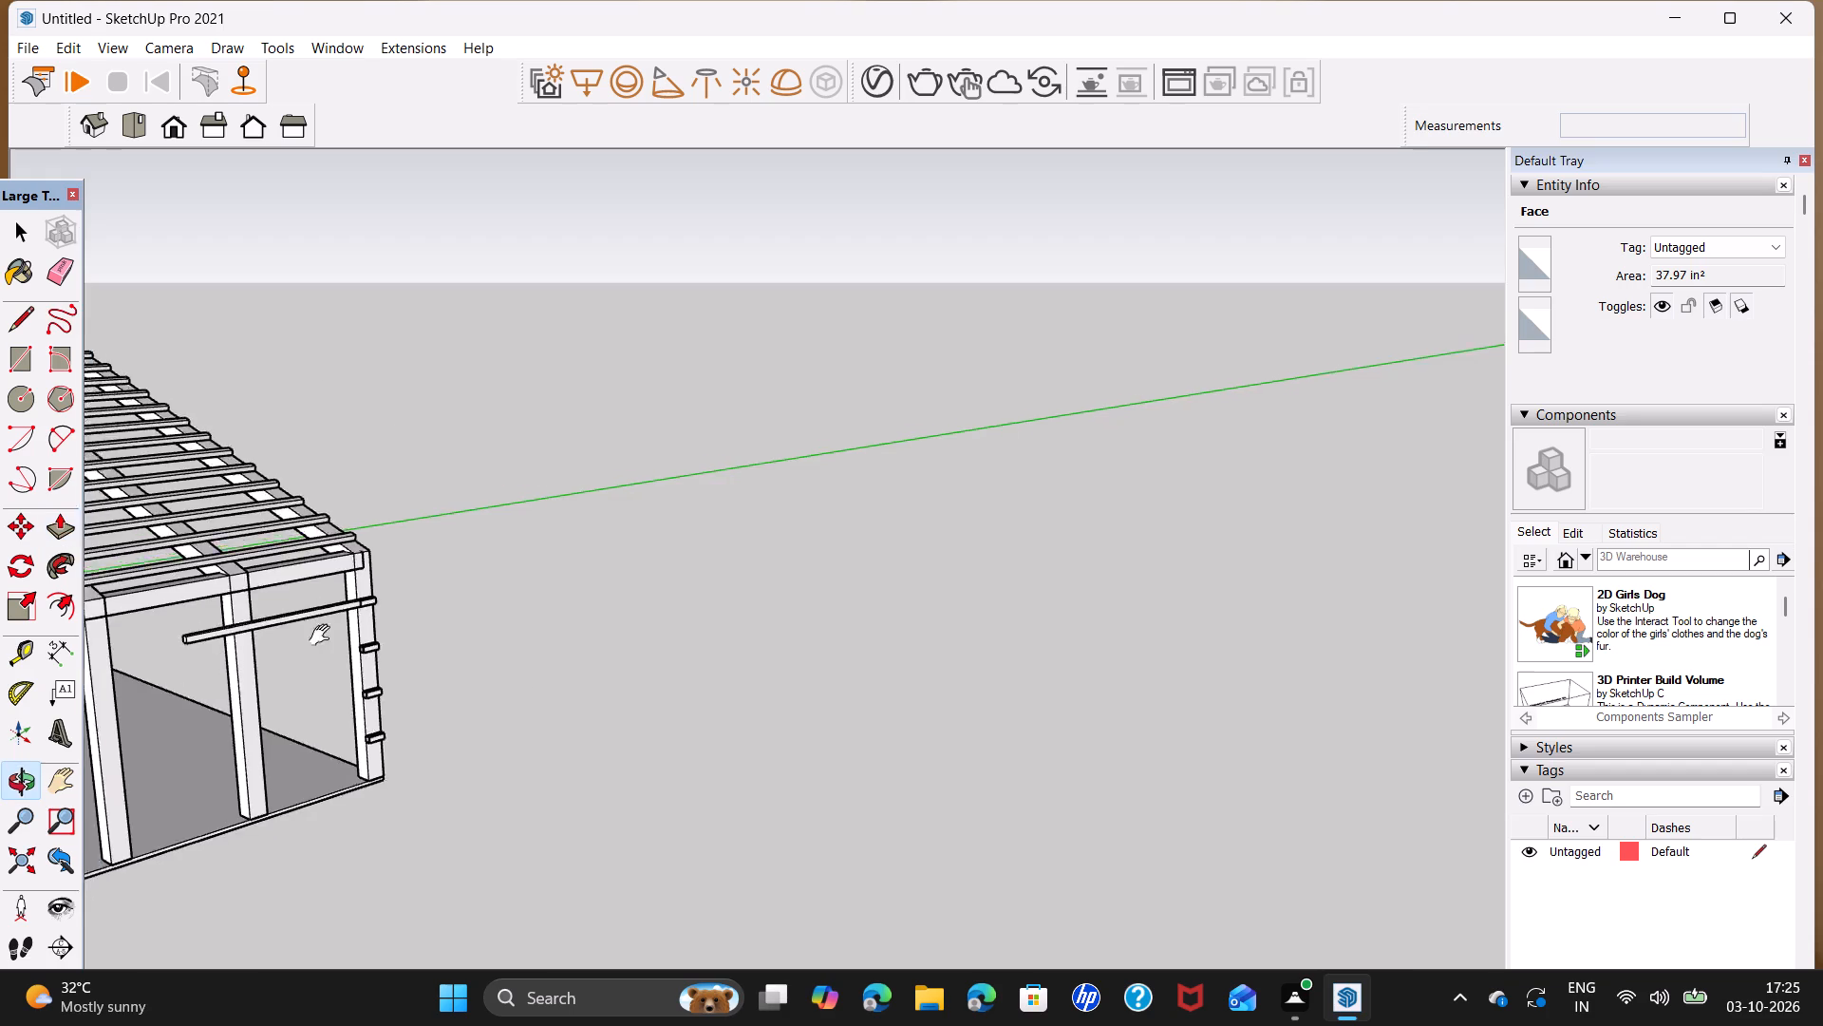
pyautogui.keyDown('shift'); pyautogui.moveTo(324, 636); pyautogui.dragTo(1210, 384, button='middle'); pyautogui.keyUp('shift')
pyautogui.click(1041, 323)
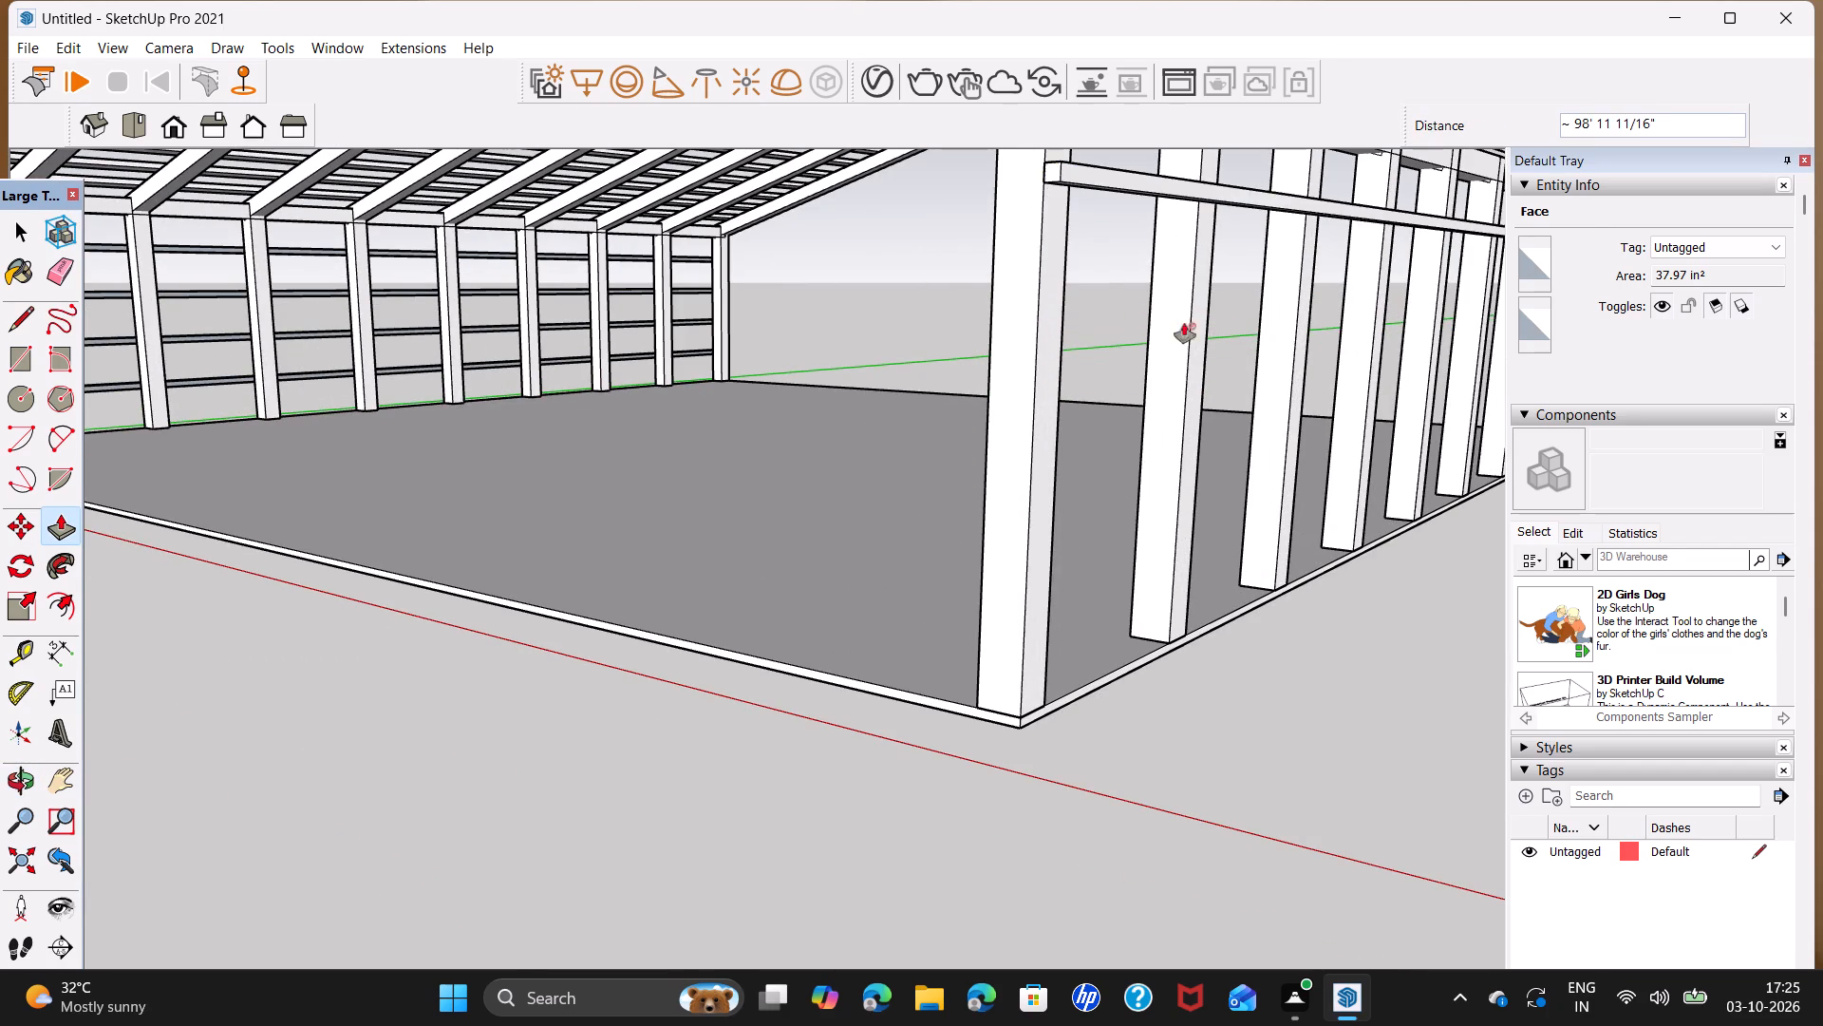
# Extrude the rectangles on the three lower blocks by the same distance to form the remaining side-wall girts.
pyautogui.keyDown('shift'); pyautogui.moveTo(1253, 330); pyautogui.dragTo(335, 726, button='middle'); pyautogui.keyUp('shift')
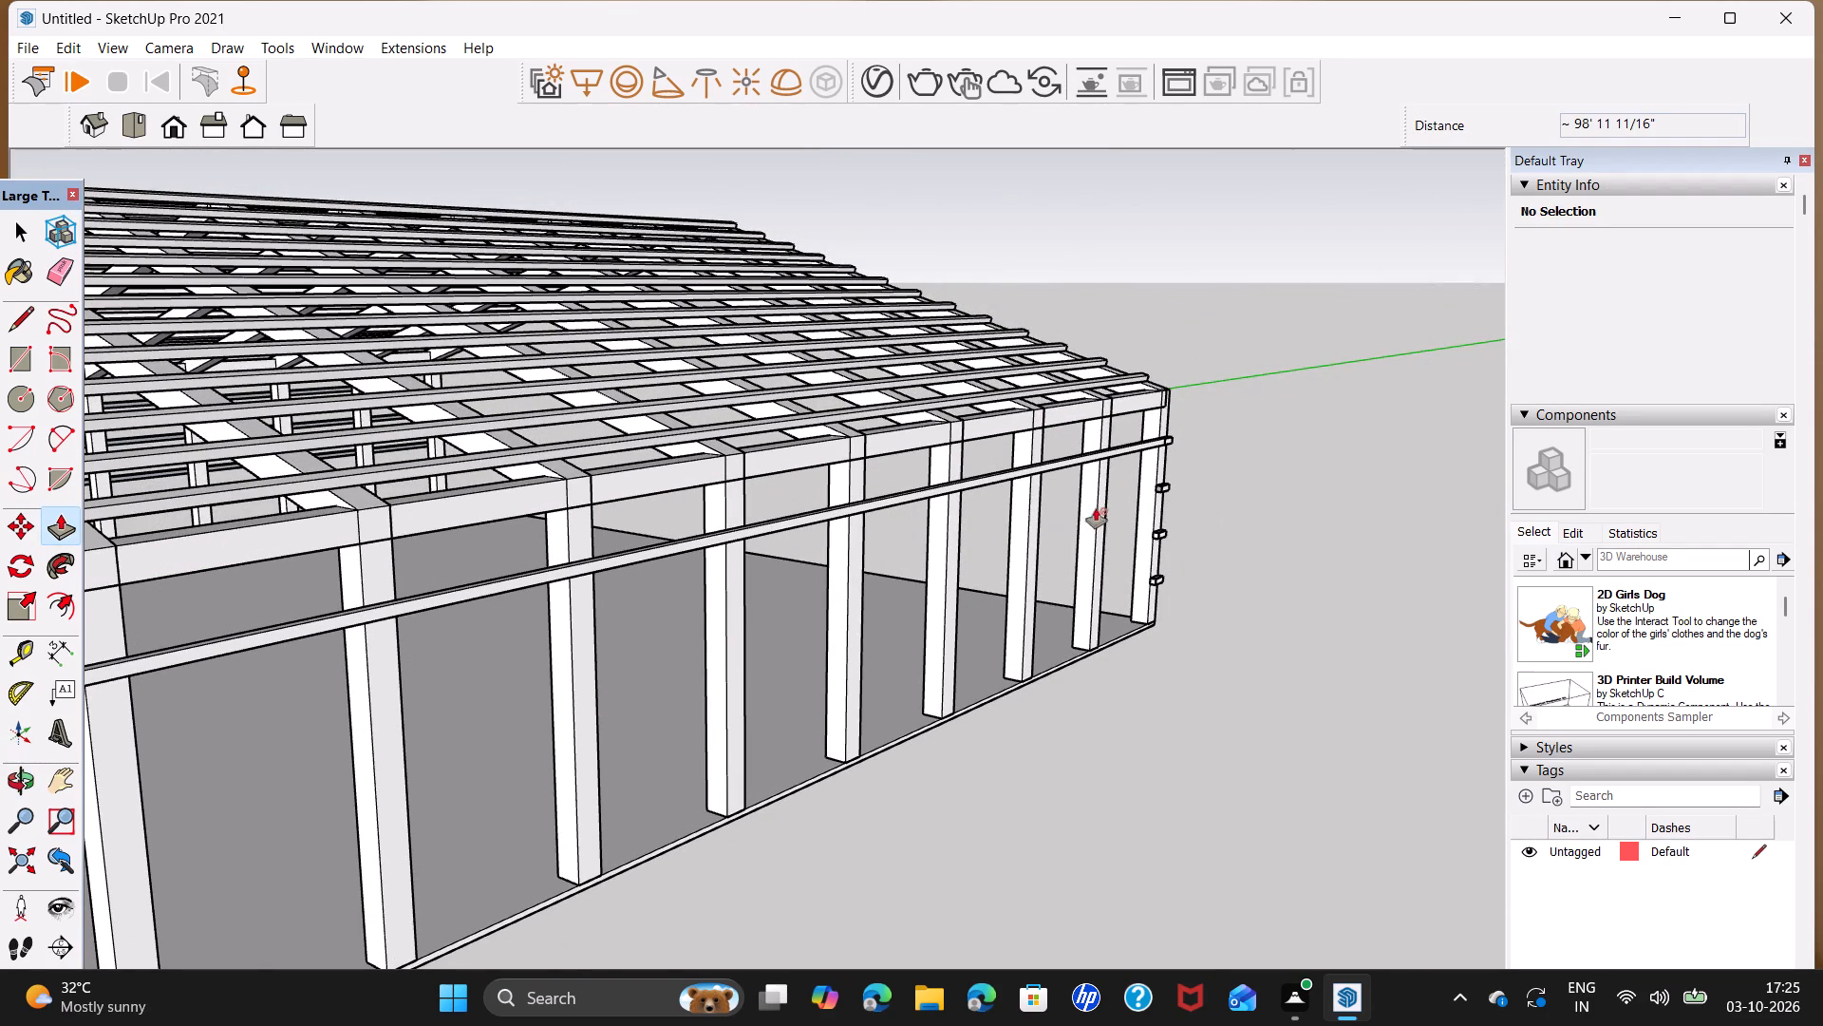
pyautogui.scroll(7, 1106, 497)
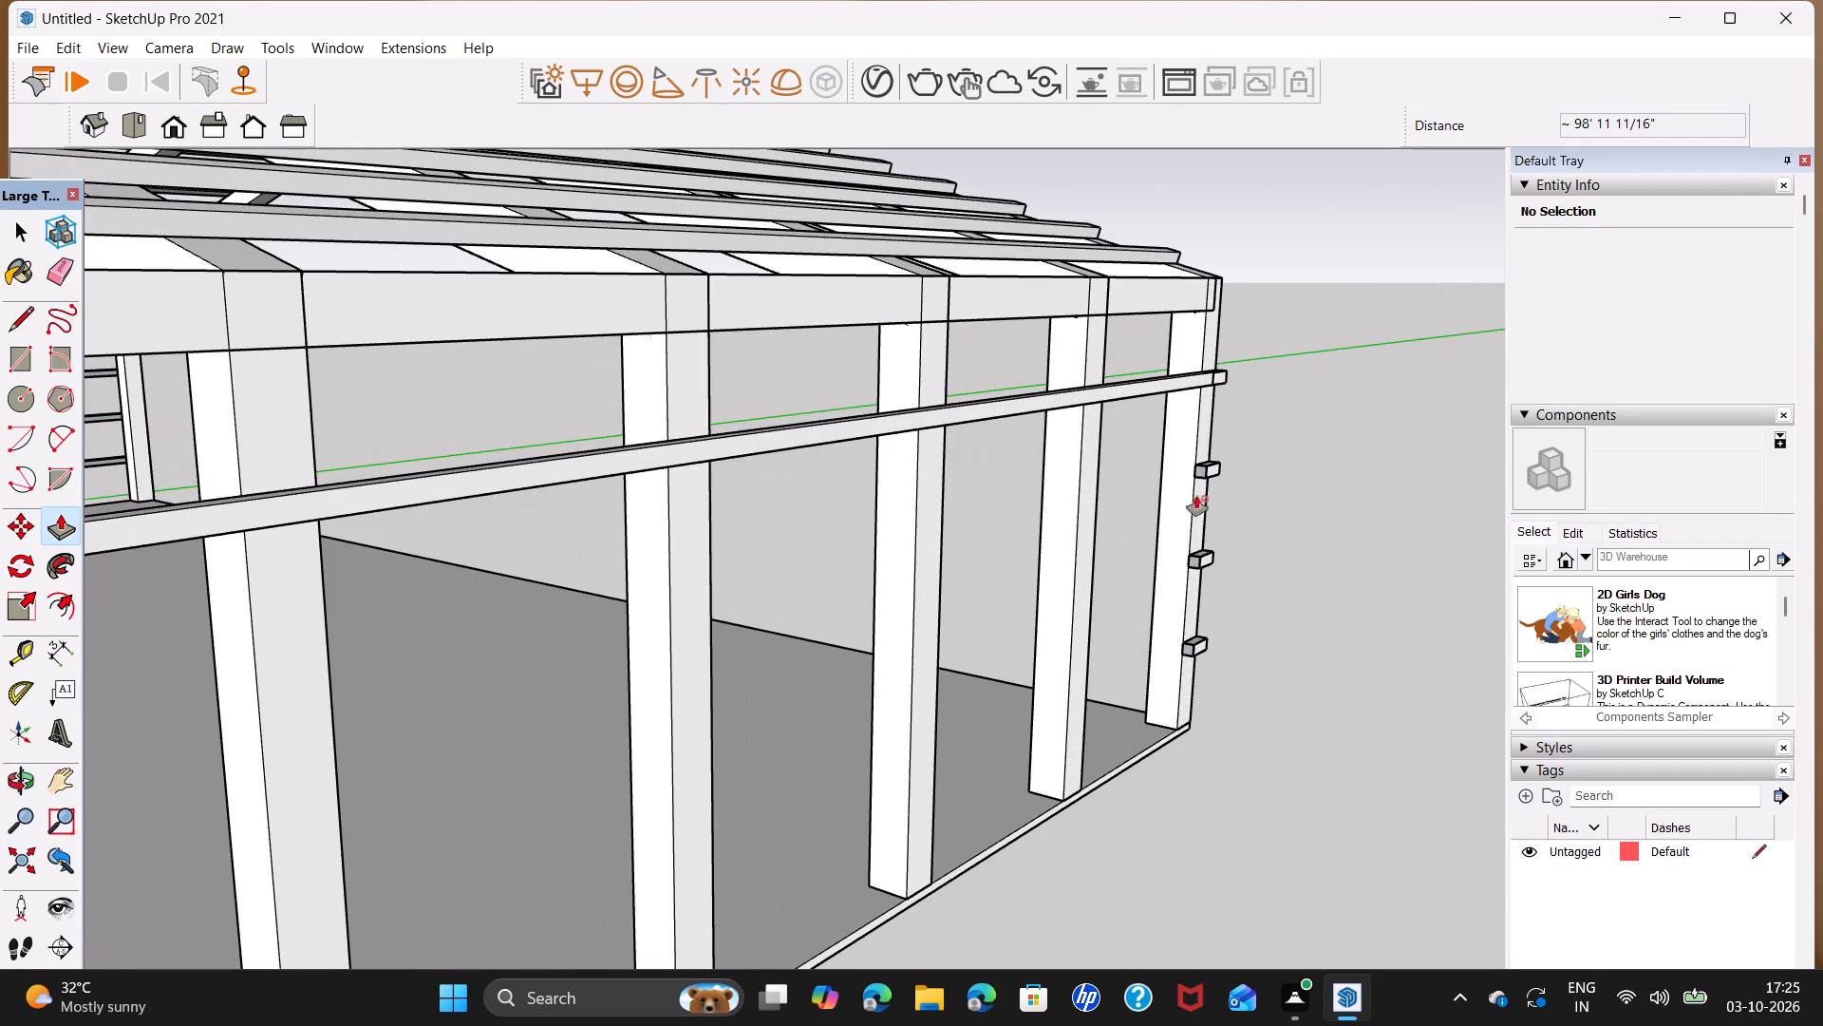
pyautogui.doubleClick(1197, 477)
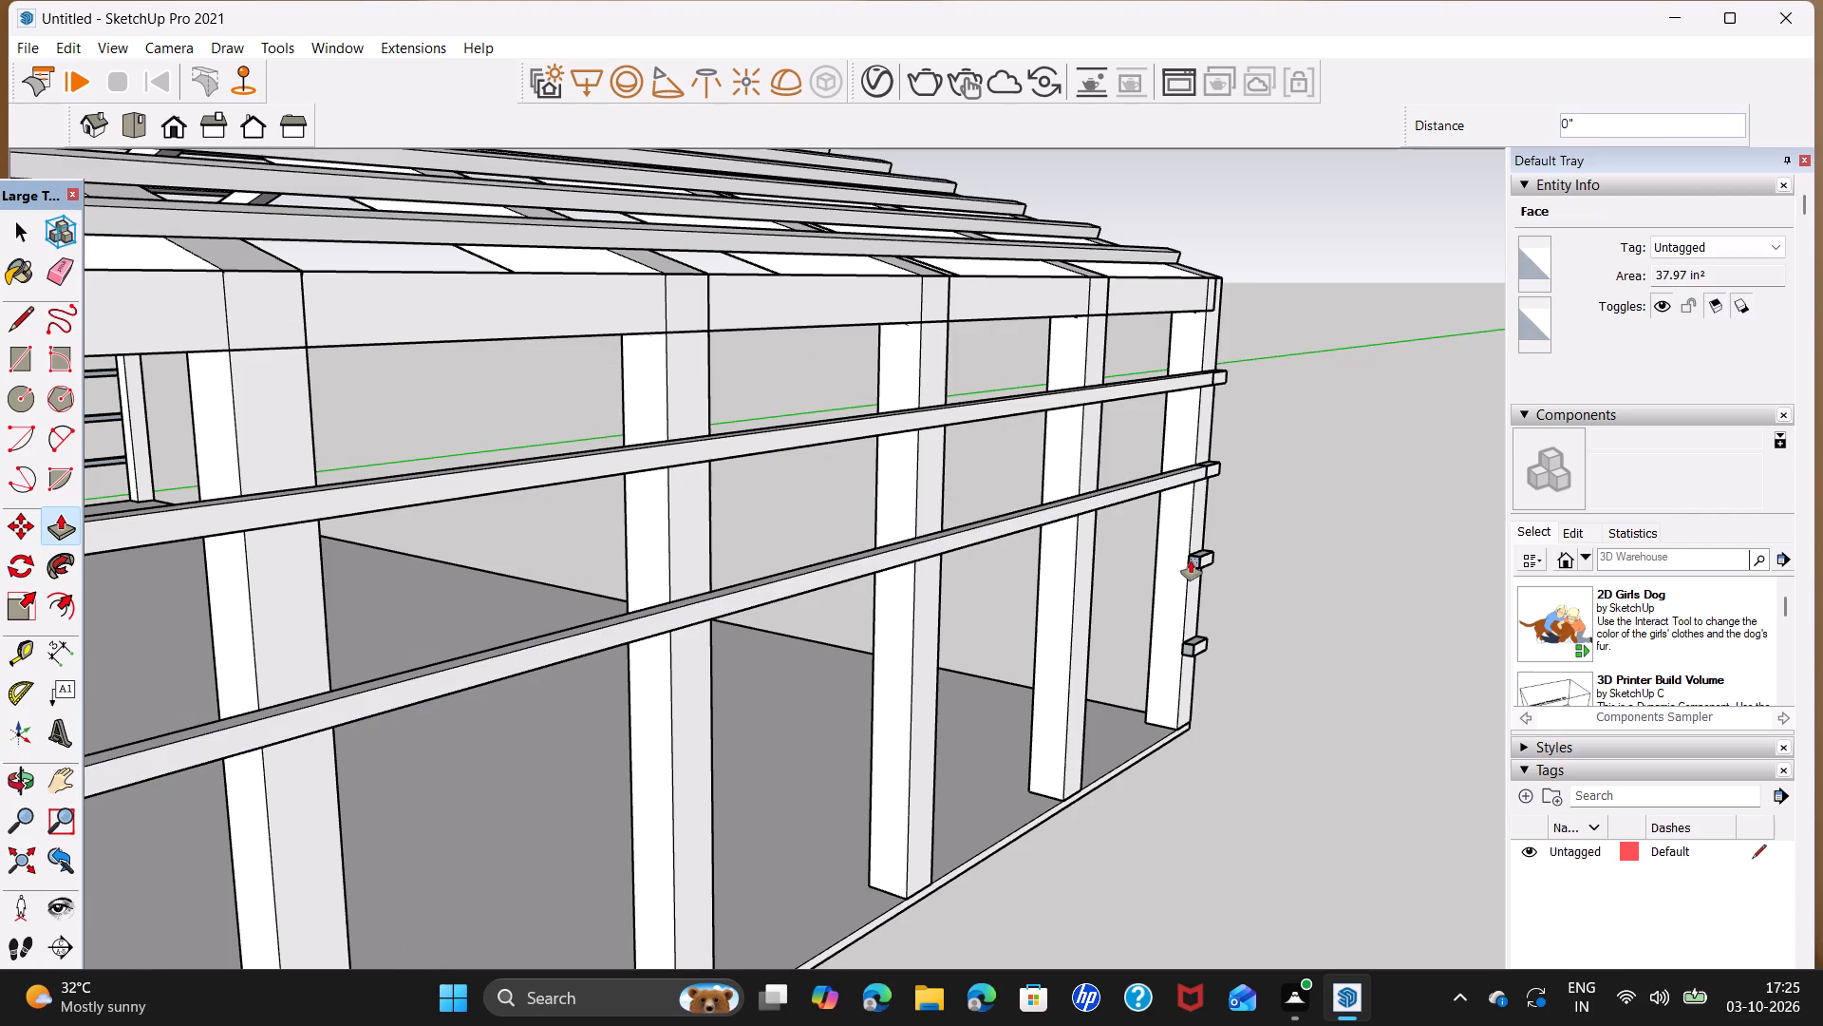
pyautogui.doubleClick(1191, 560)
pyautogui.doubleClick(1188, 655)
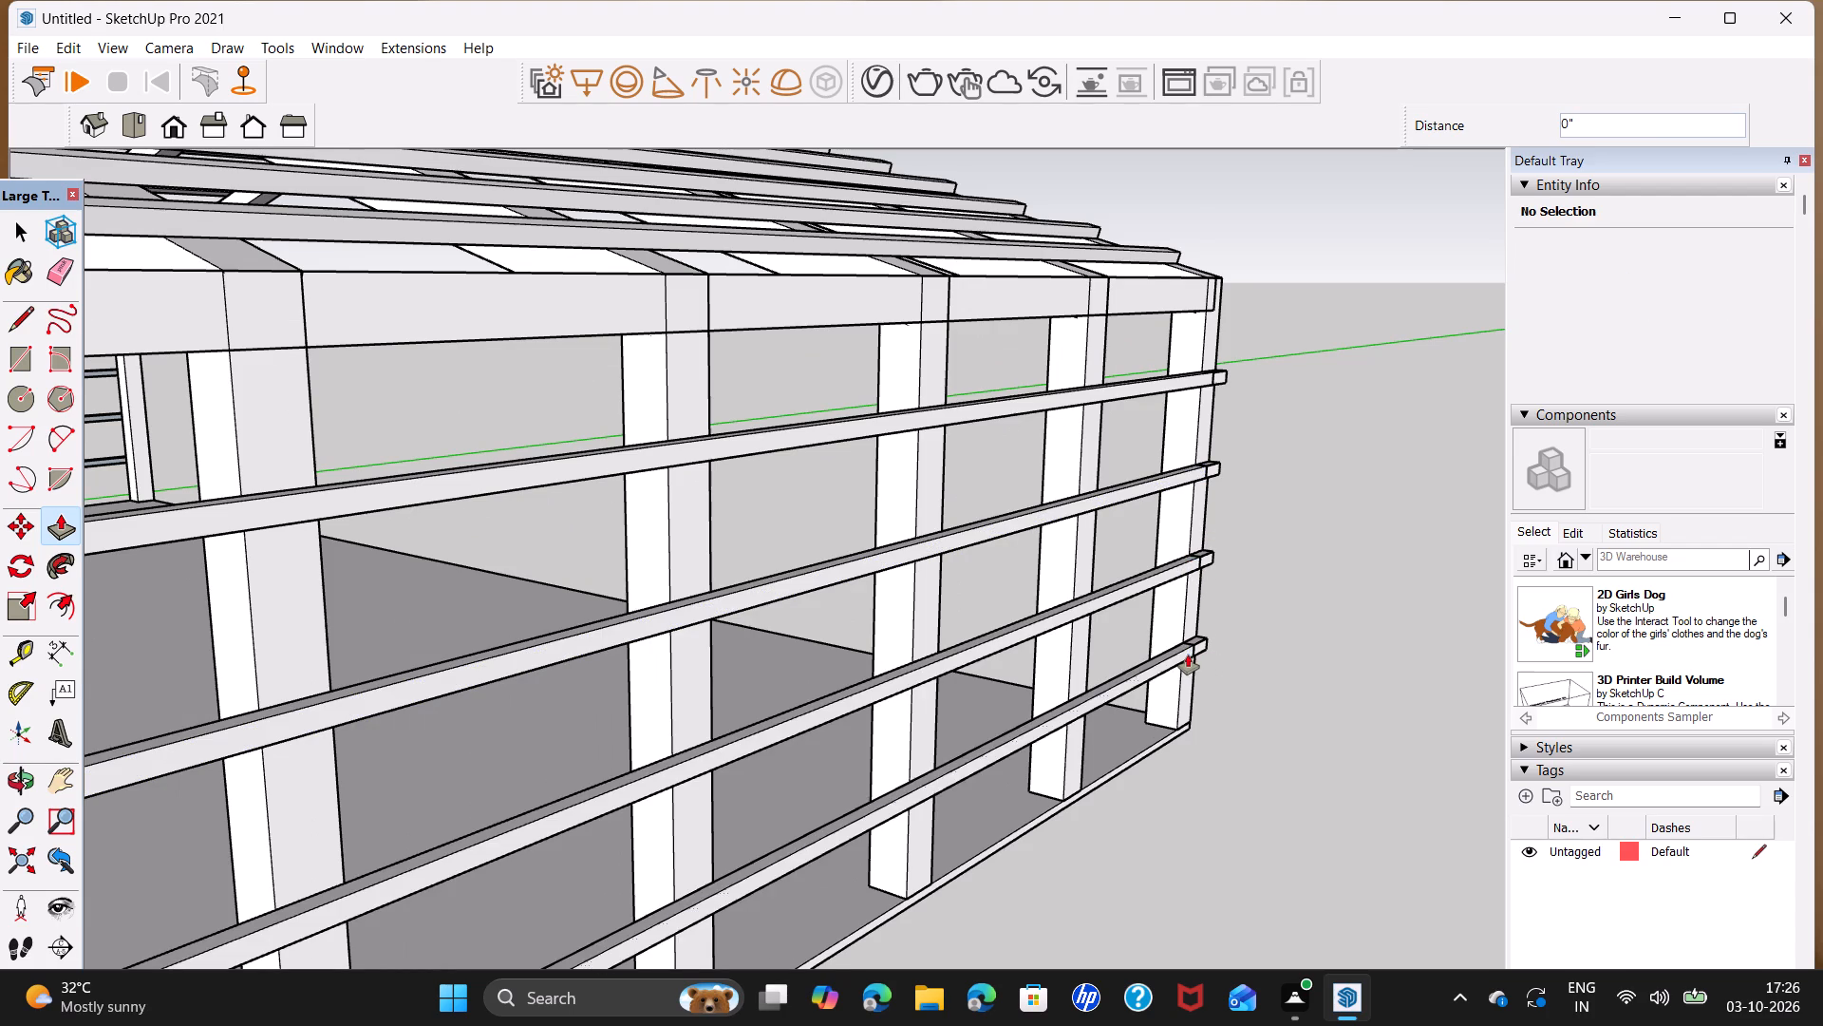
# Examine the finished side-wall girts from outside and inside the frame, including their ends at the front corner column.
pyautogui.scroll(-5, 1205, 637)
pyautogui.scroll(-6, 921, 744)
pyautogui.moveTo(855, 778); pyautogui.dragTo(1011, 674, button='middle')
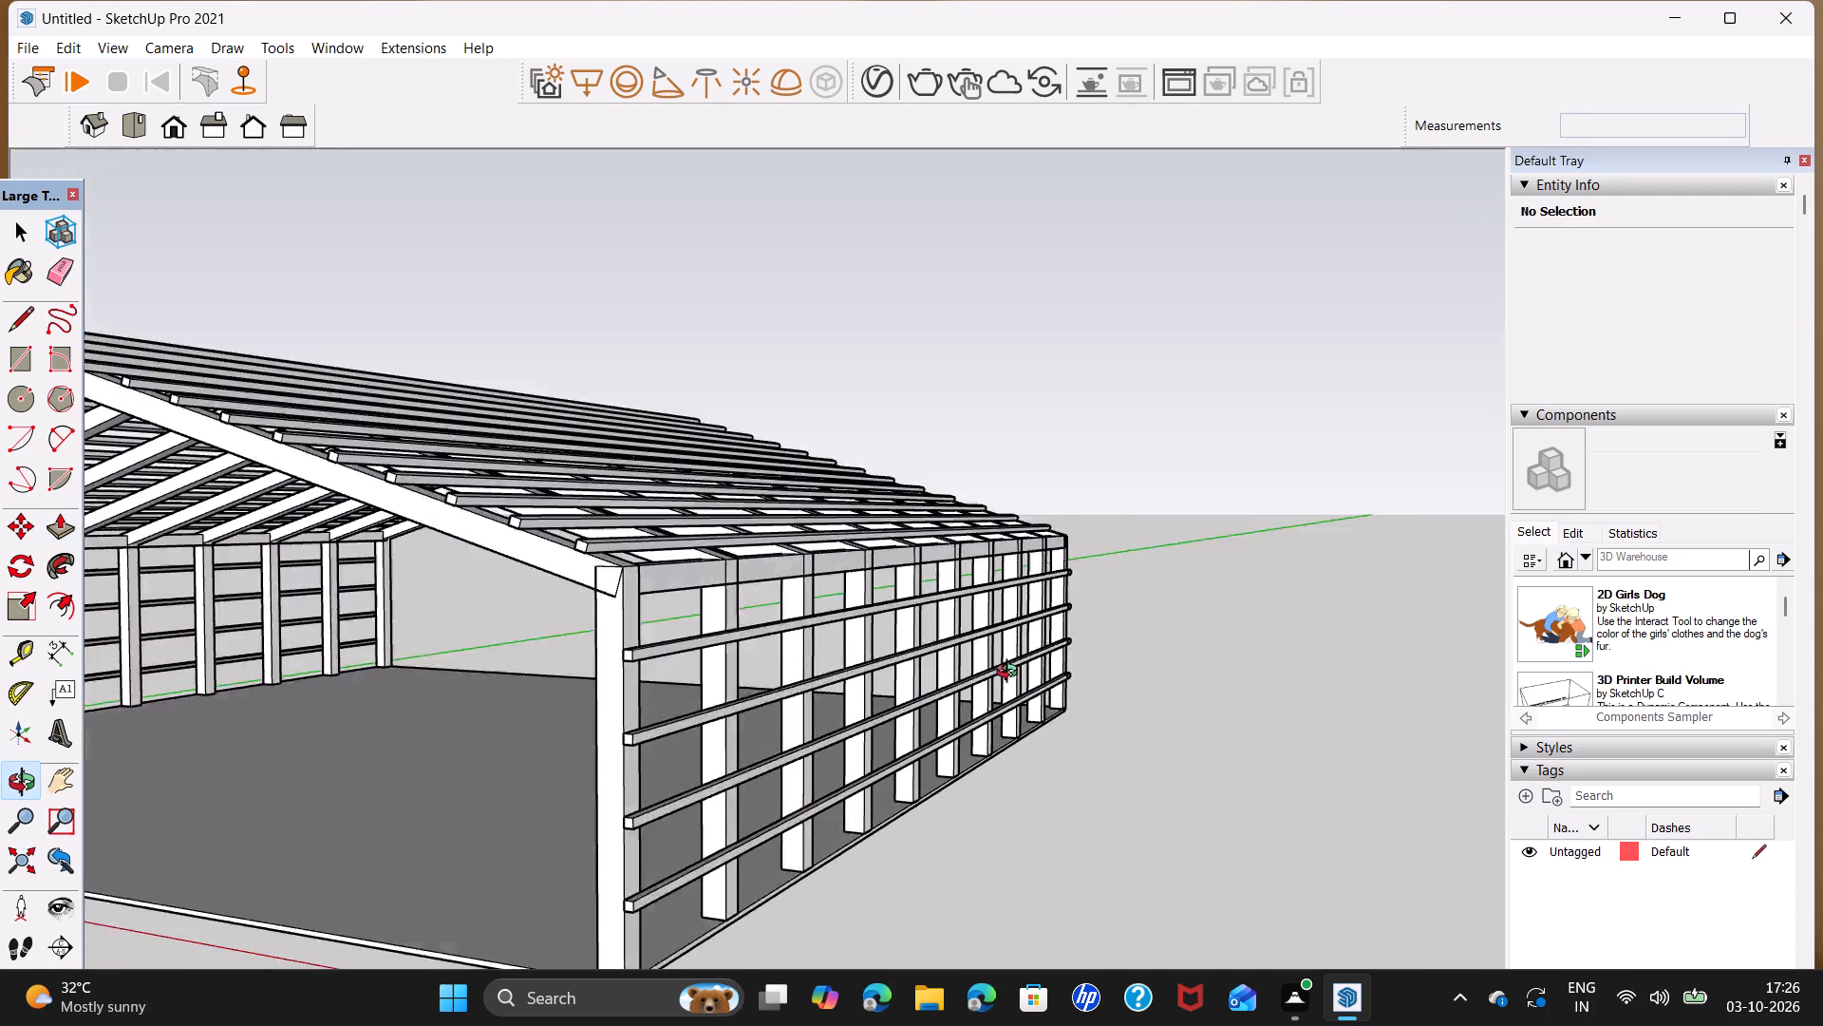
pyautogui.moveTo(1011, 674); pyautogui.dragTo(1056, 645, button='middle')
pyautogui.scroll(-4, 1054, 675)
pyautogui.moveTo(905, 726); pyautogui.dragTo(1269, 839, button='middle')
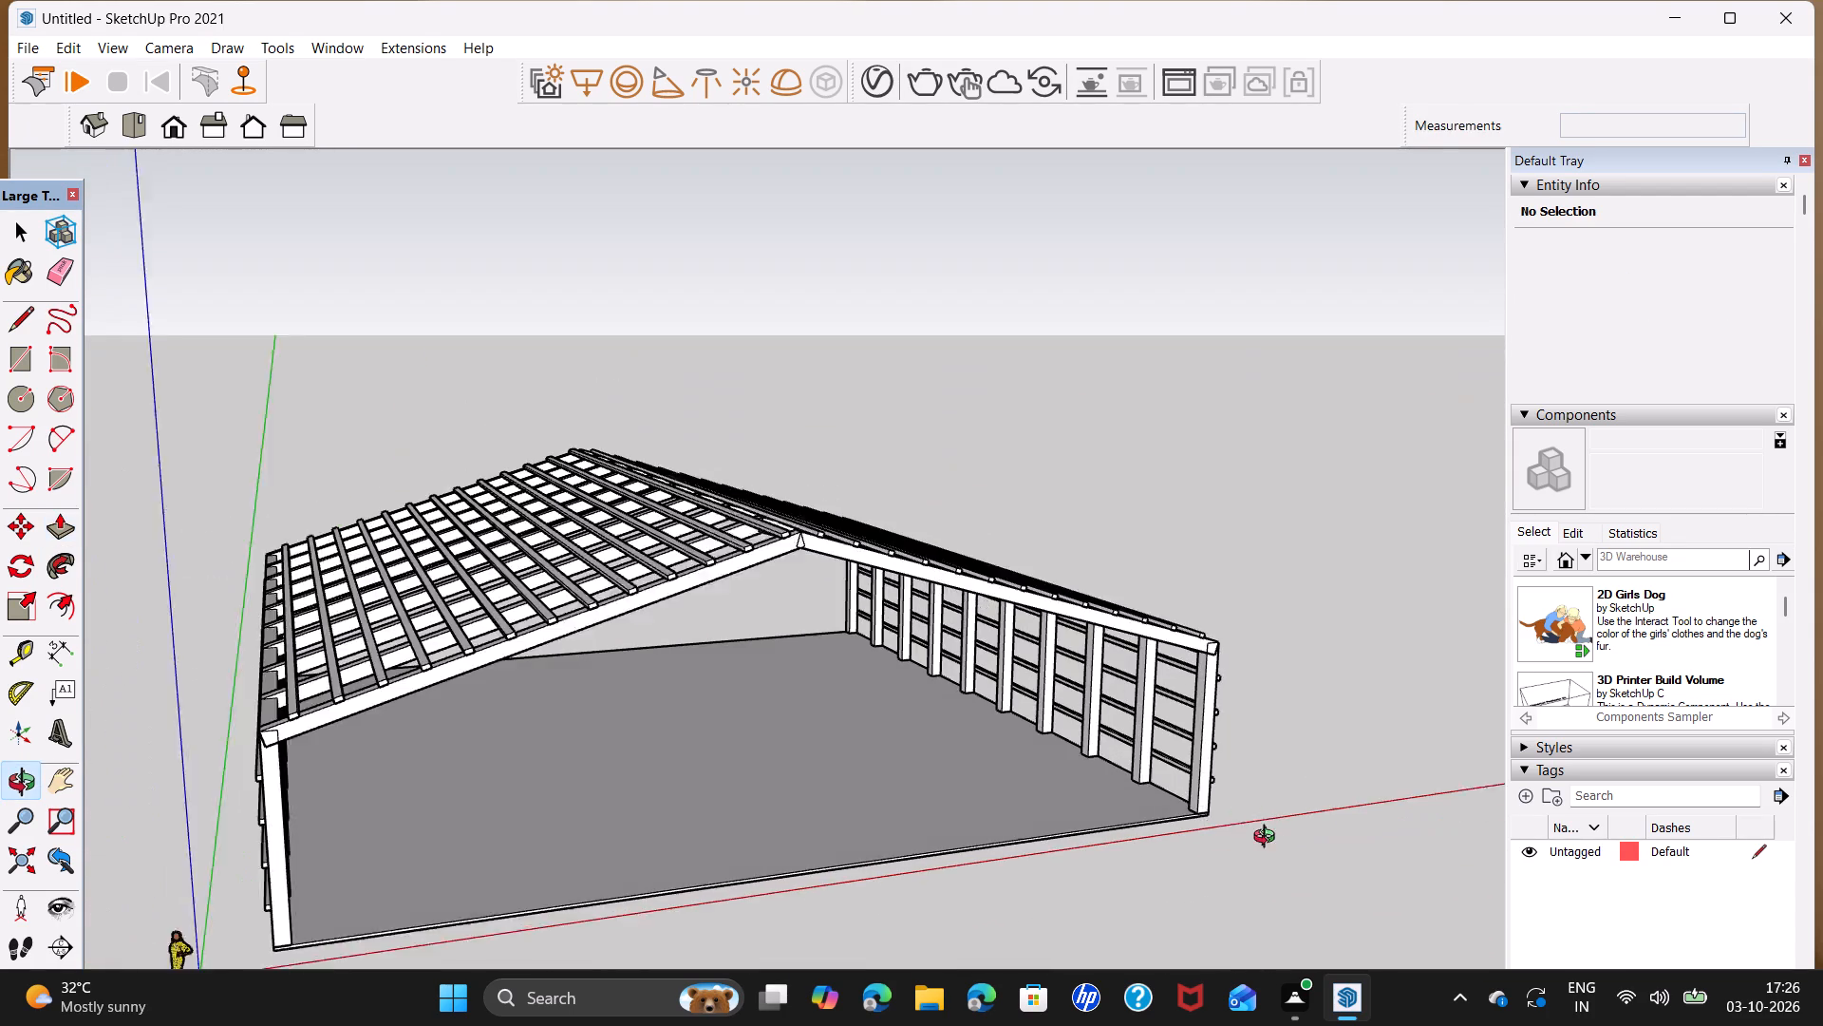
pyautogui.moveTo(1269, 839); pyautogui.dragTo(1281, 839, button='middle')
pyautogui.scroll(10, 1212, 679)
pyautogui.moveTo(1214, 814); pyautogui.dragTo(1281, 739, button='middle')
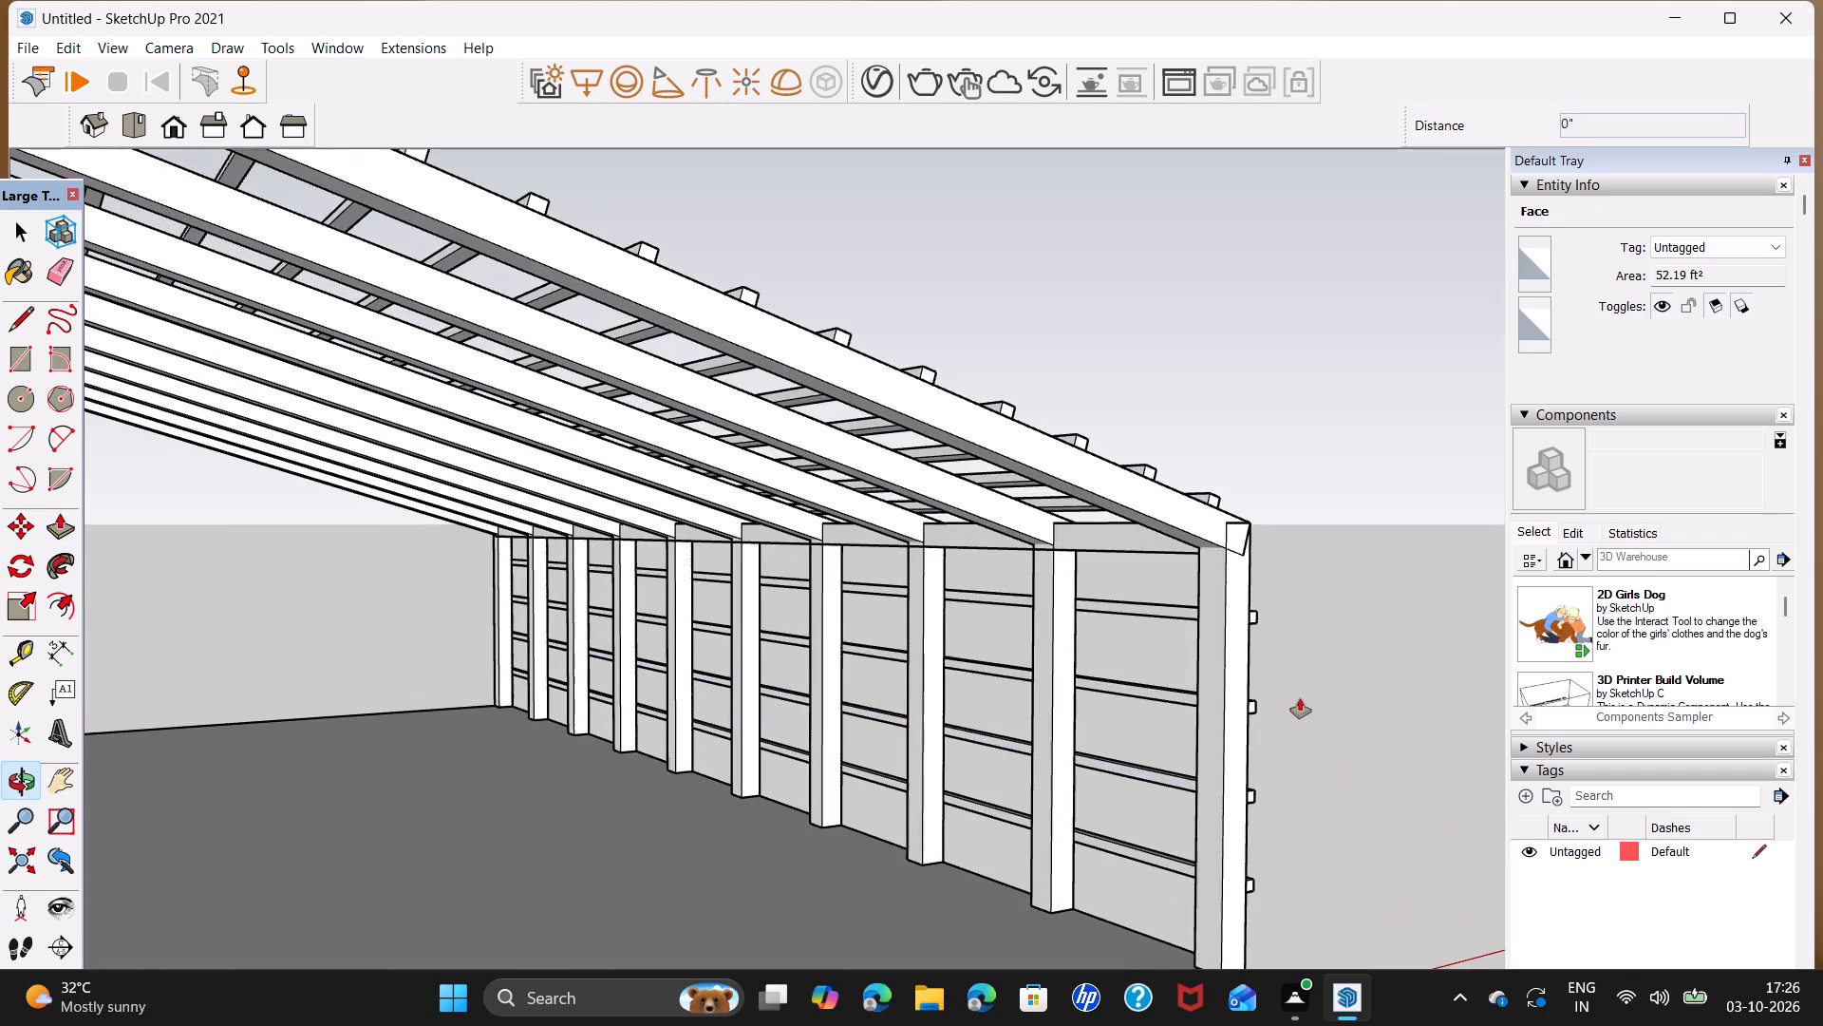
pyautogui.scroll(4, 1229, 635)
pyautogui.moveTo(1258, 703); pyautogui.dragTo(1170, 609, button='middle')
pyautogui.scroll(4, 1146, 535)
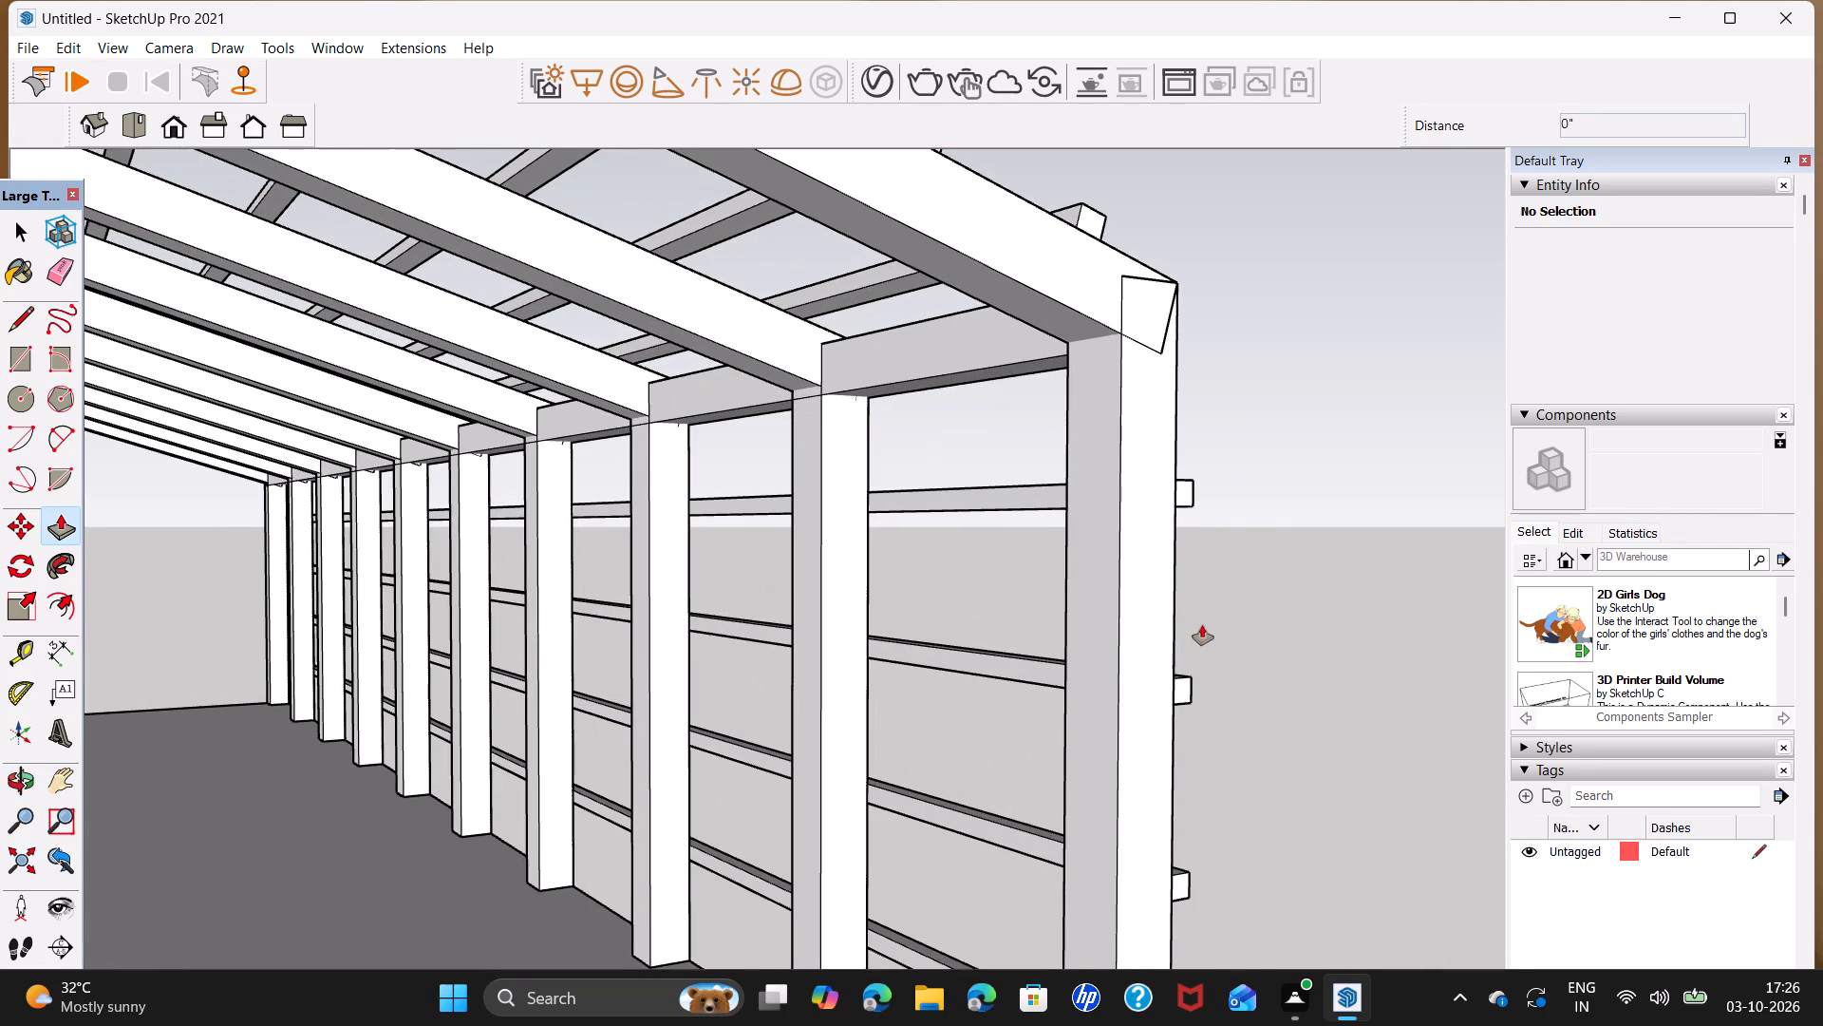
pyautogui.press('space')
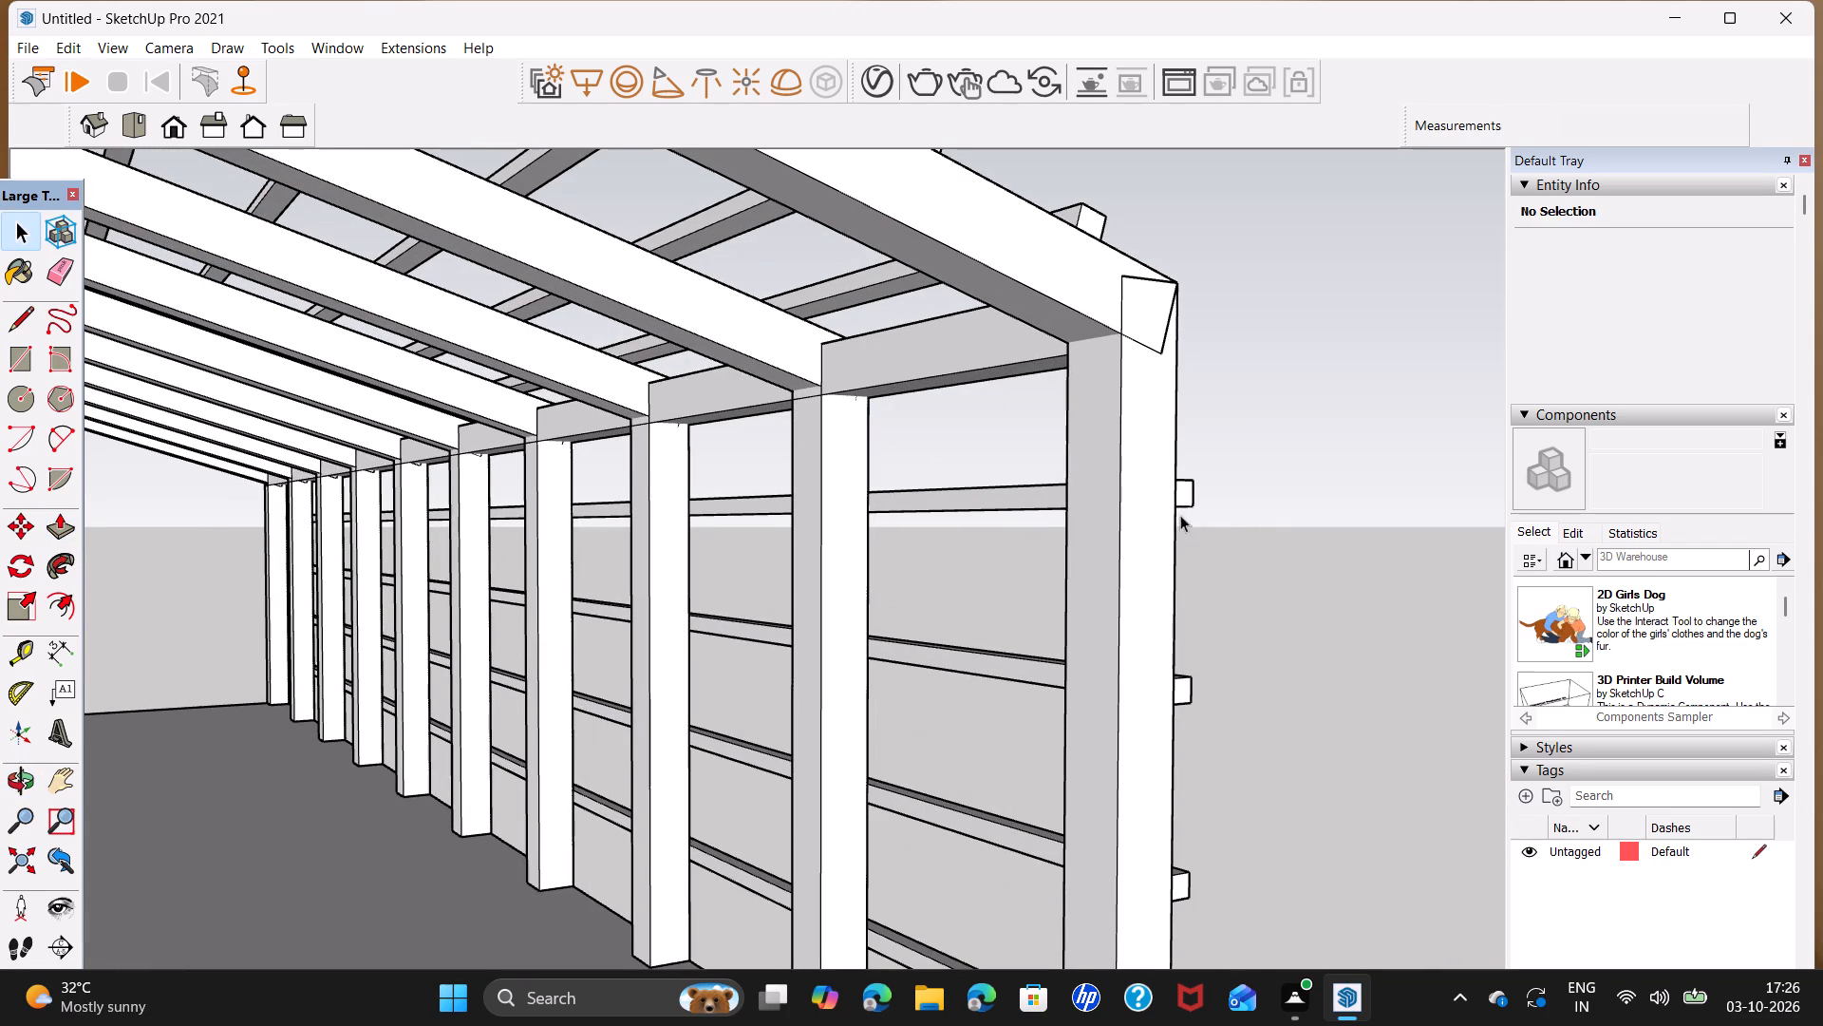
# Extend the end faces of the two upper side-wall girts 6" beyond the front corner column.
pyautogui.press('p')
pyautogui.click(1181, 496)
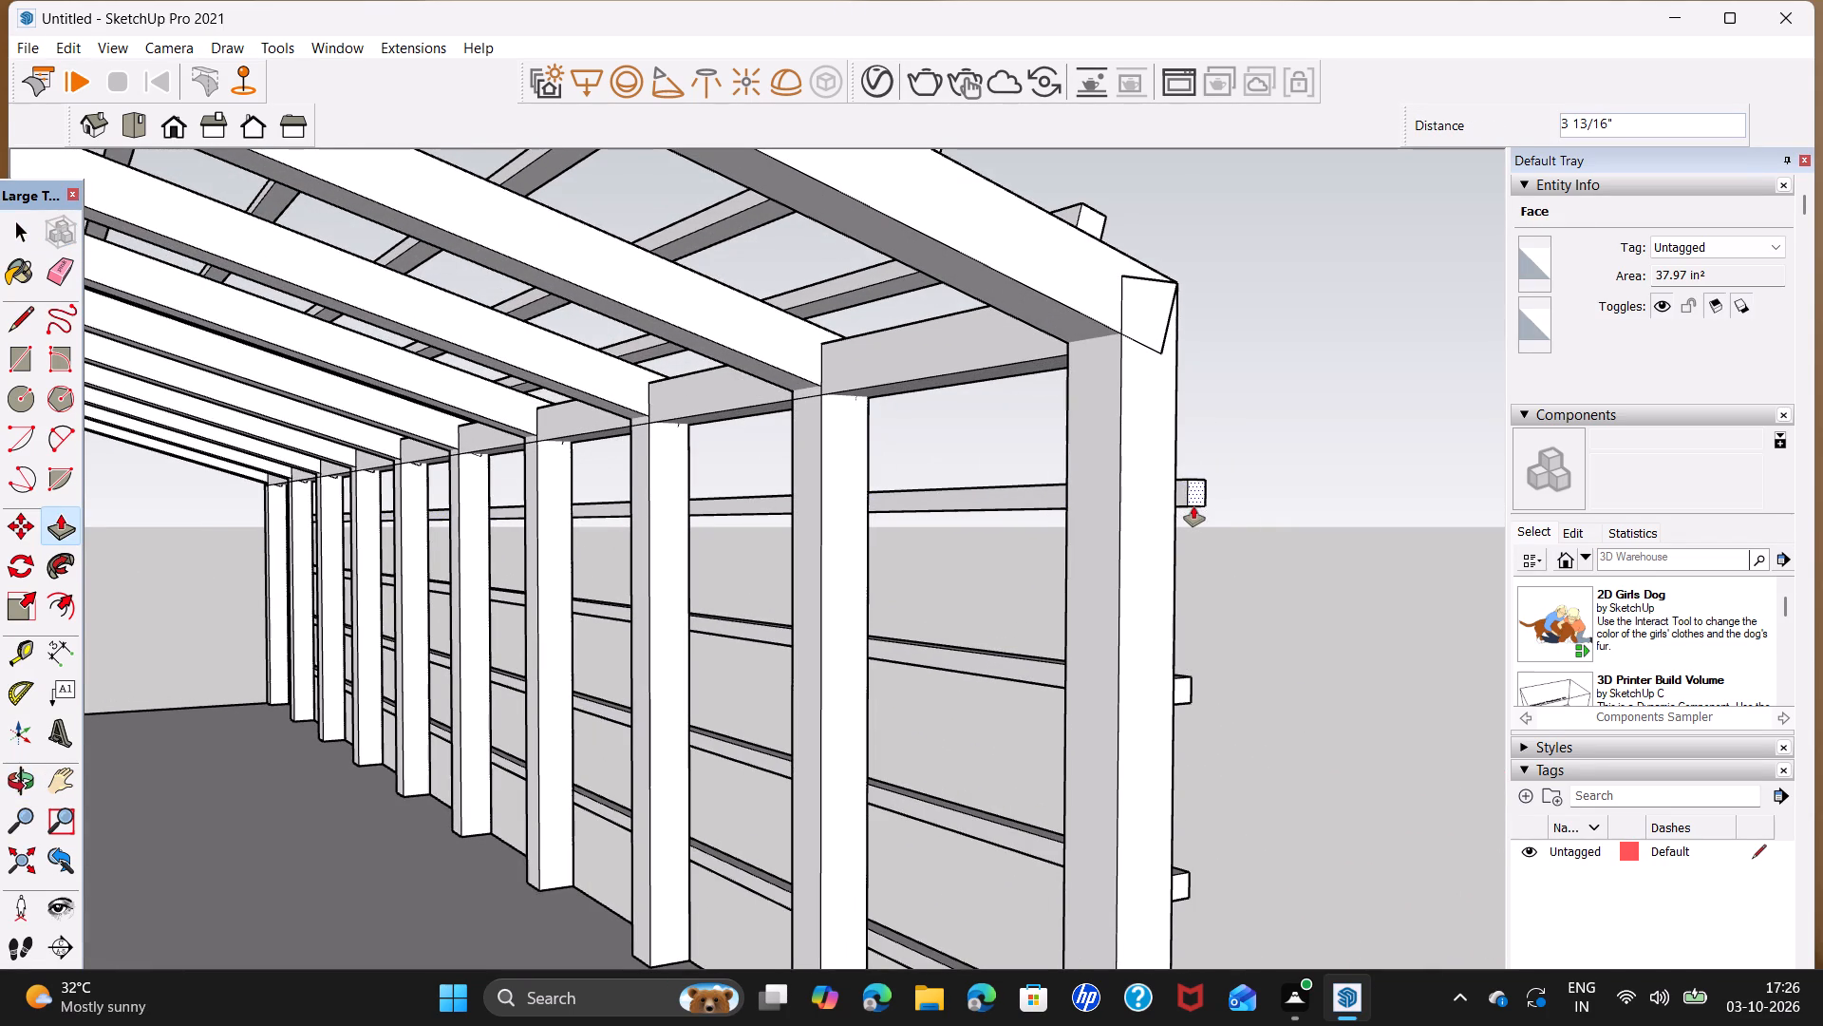
pyautogui.press('6')
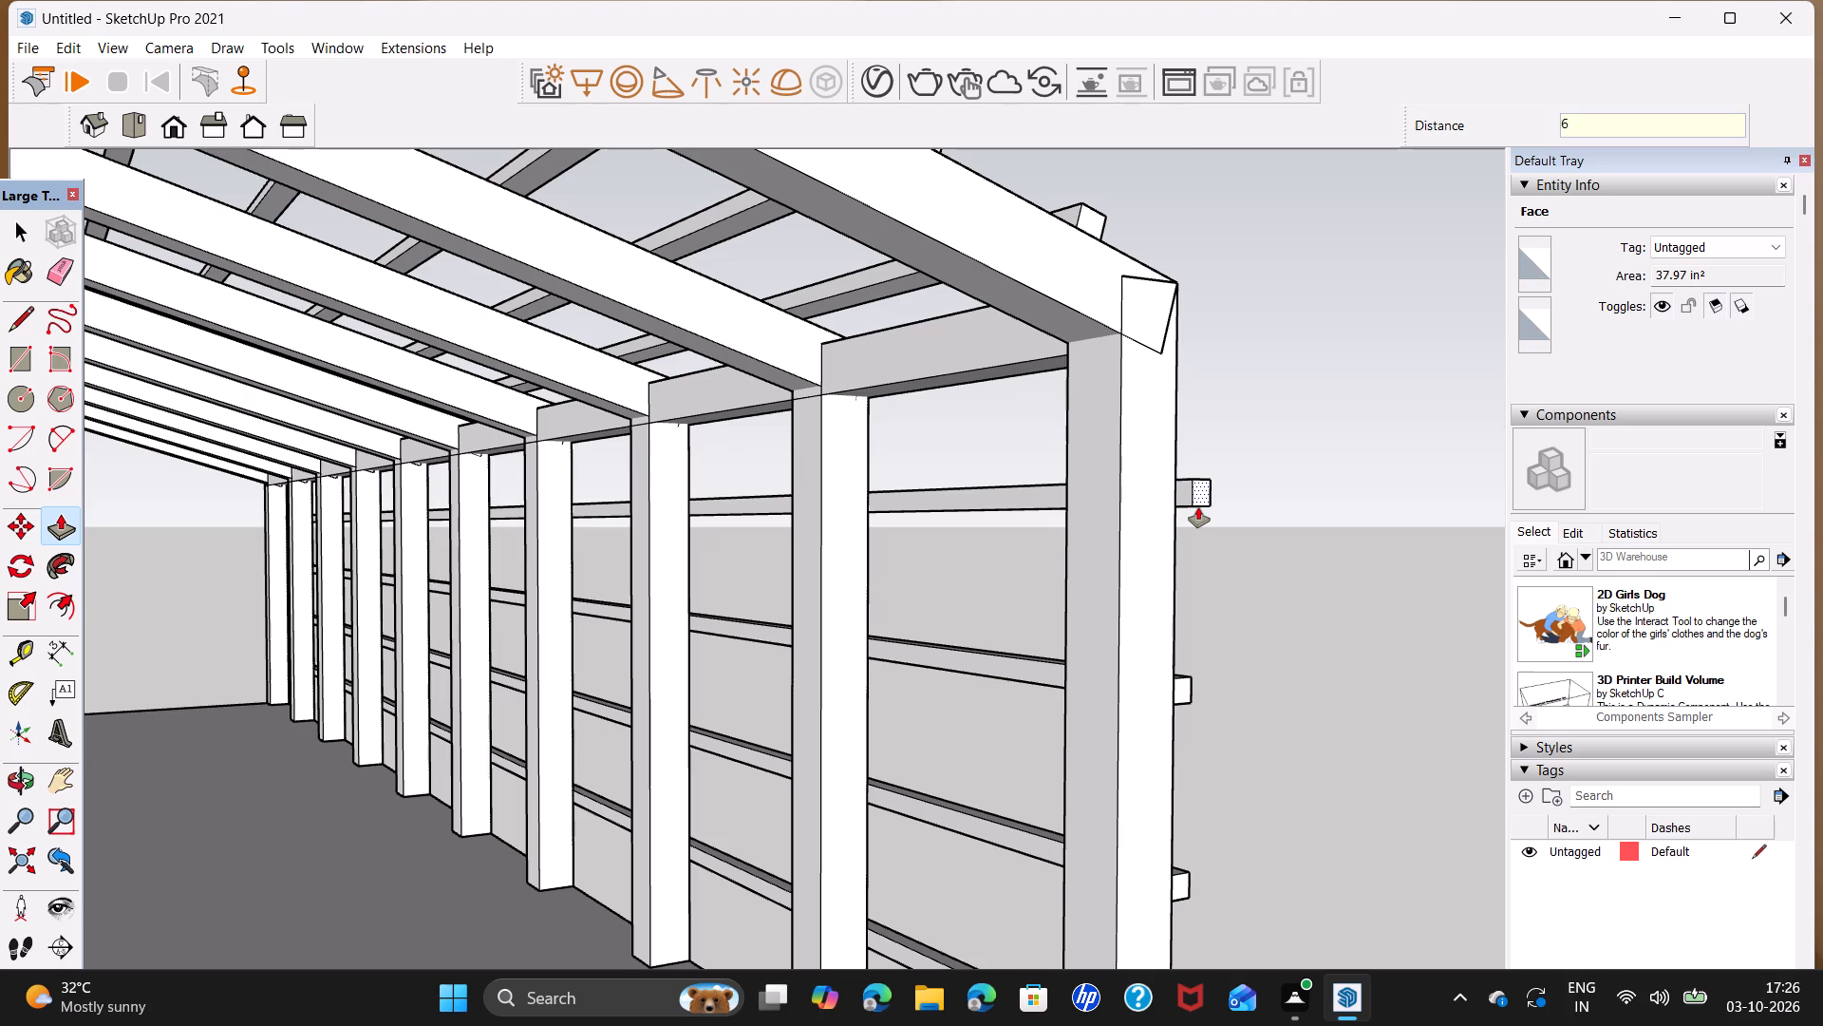
pyautogui.press('Return')
pyautogui.press('space')
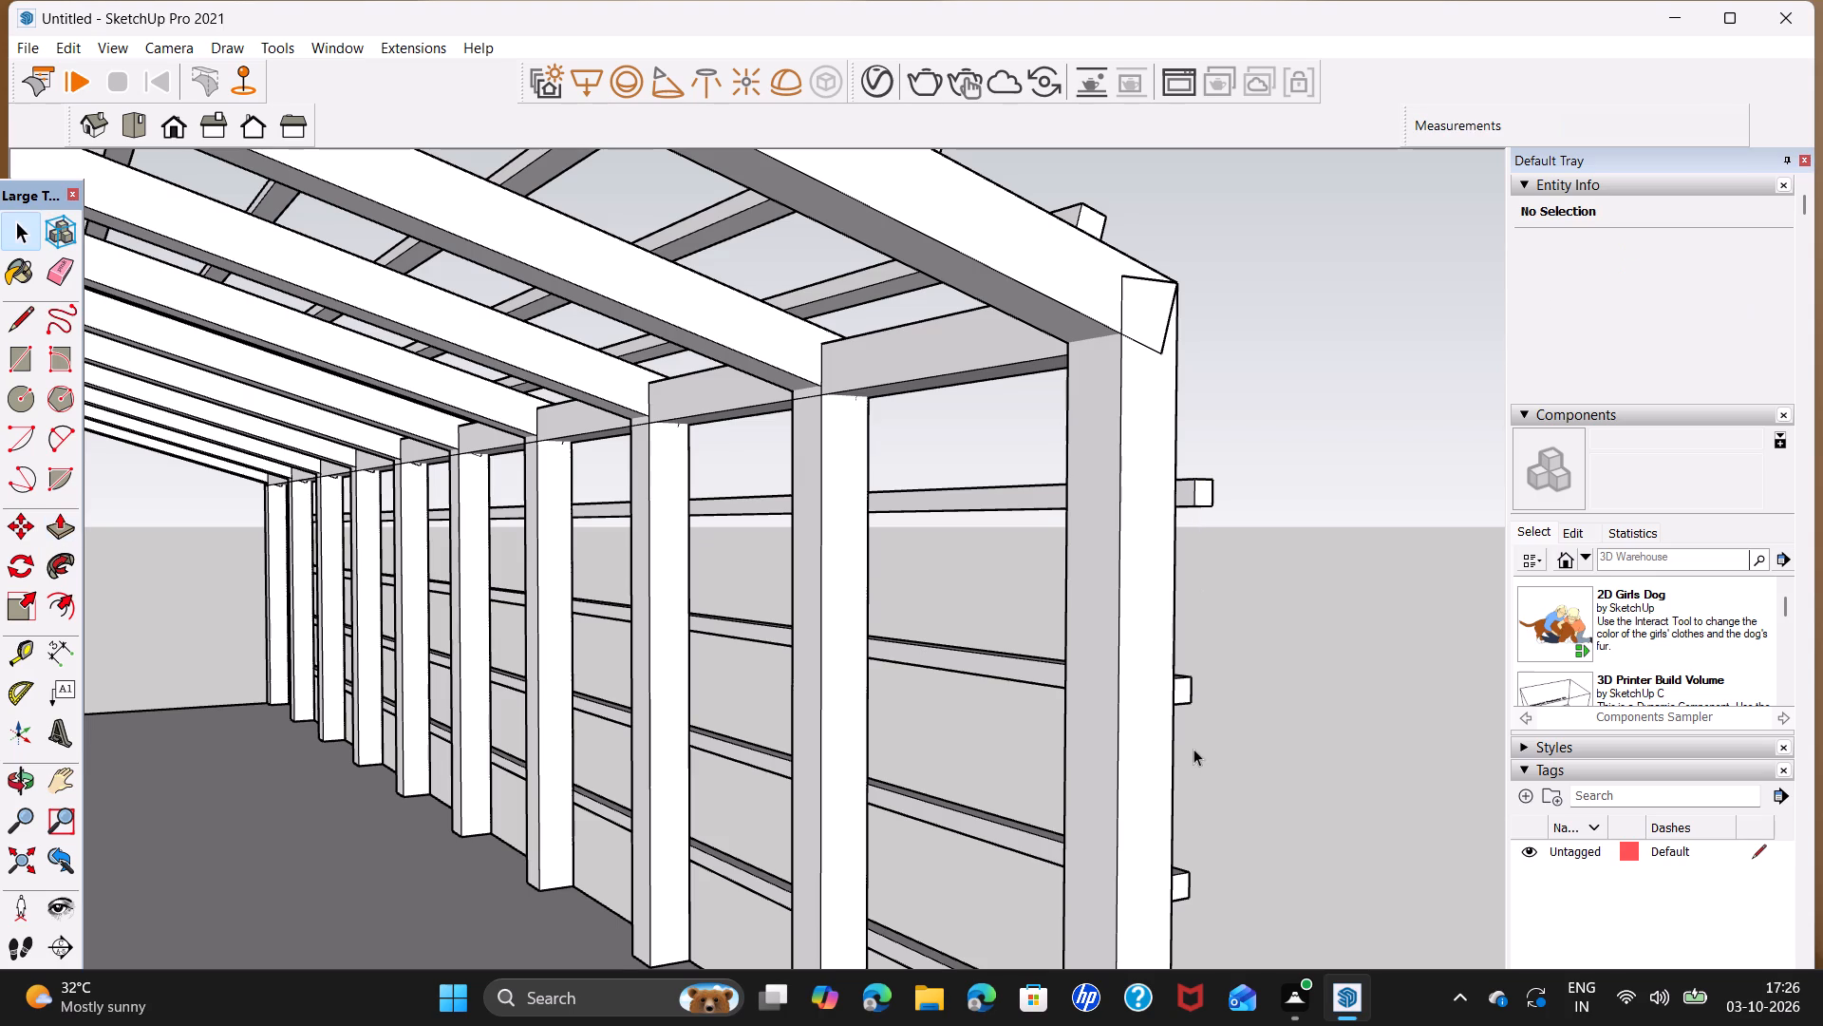
pyautogui.press('p')
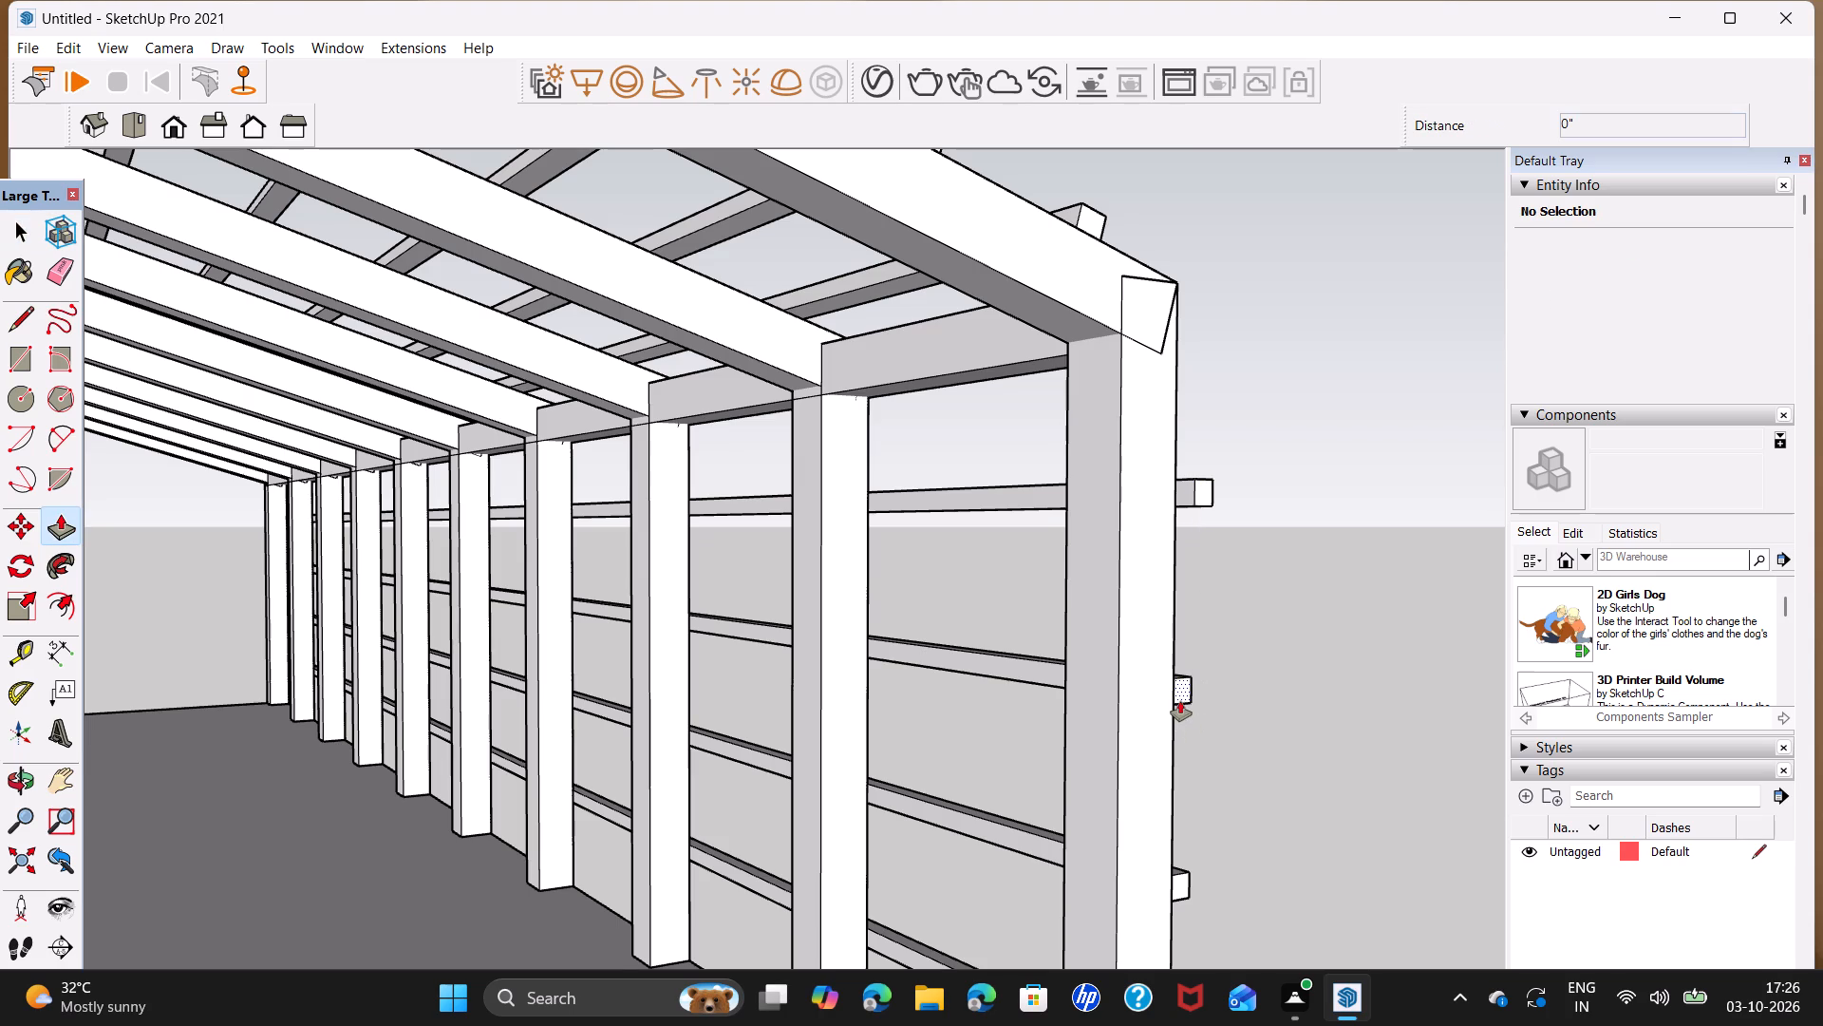
pyautogui.doubleClick(1180, 701)
pyautogui.hotkey('ctrl', 'z')
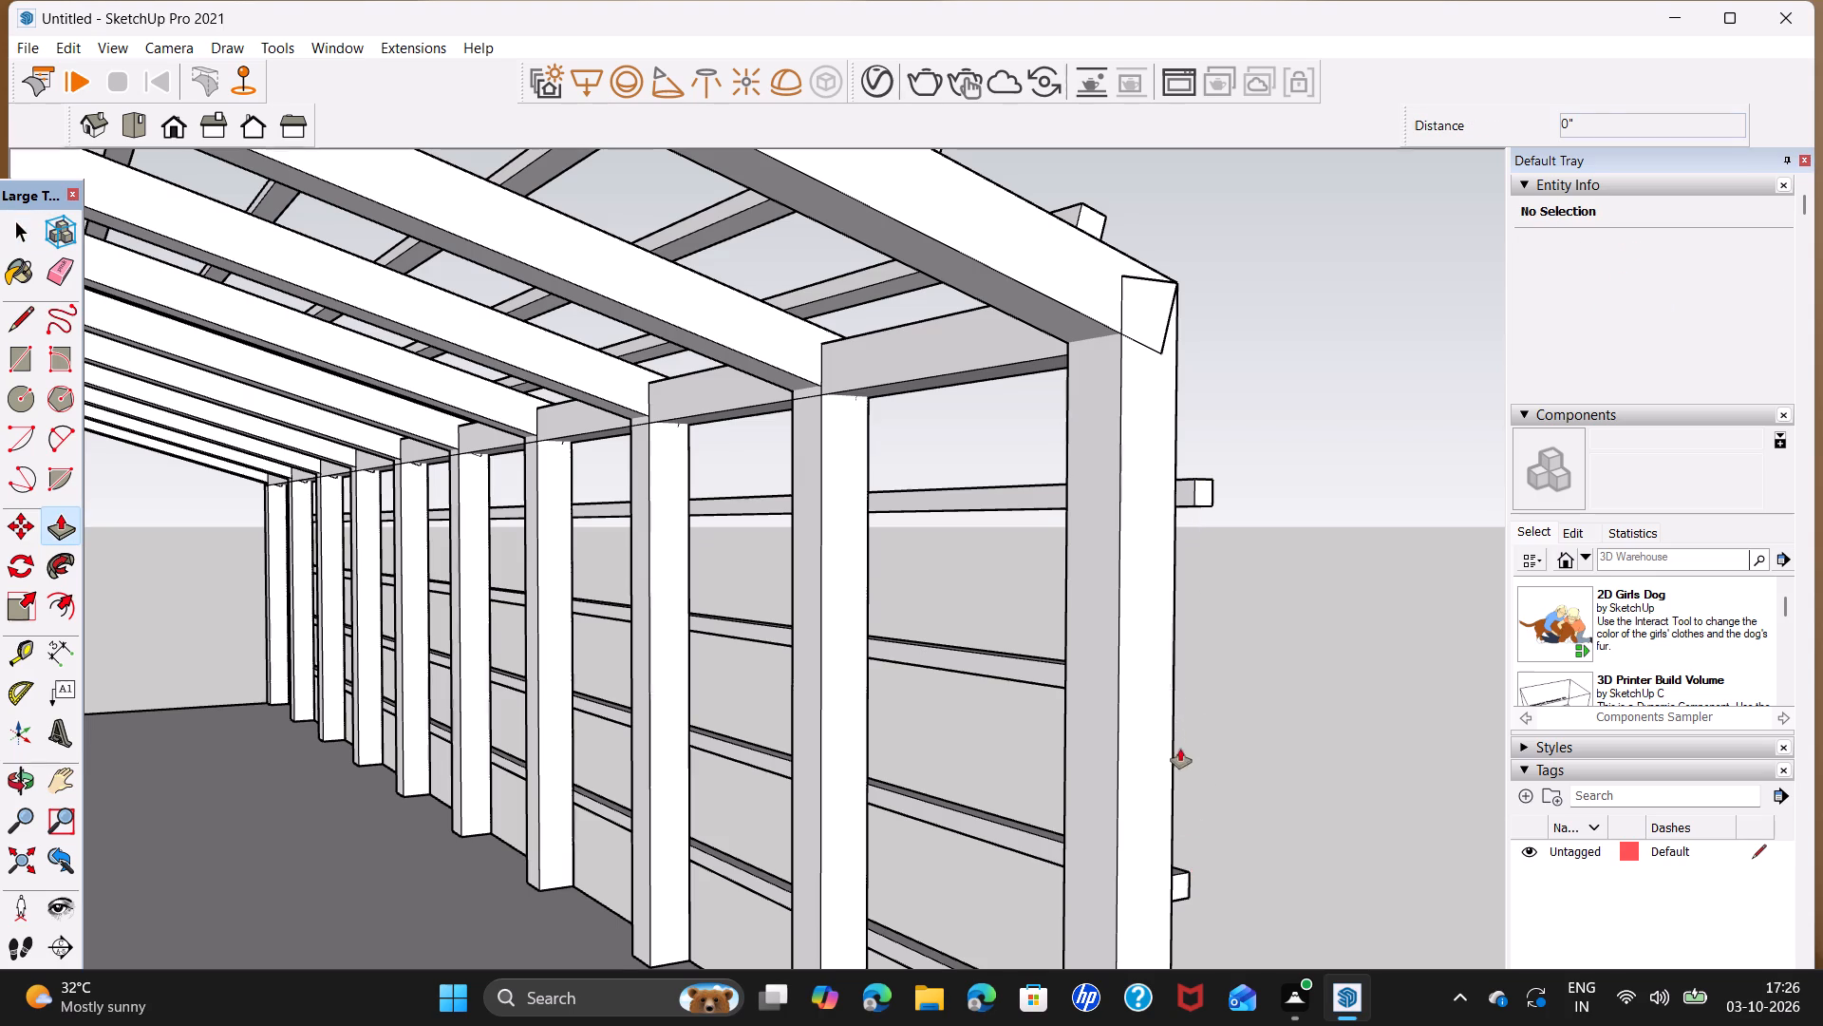
pyautogui.click(1184, 698)
pyautogui.press('6')
pyautogui.press('Return')
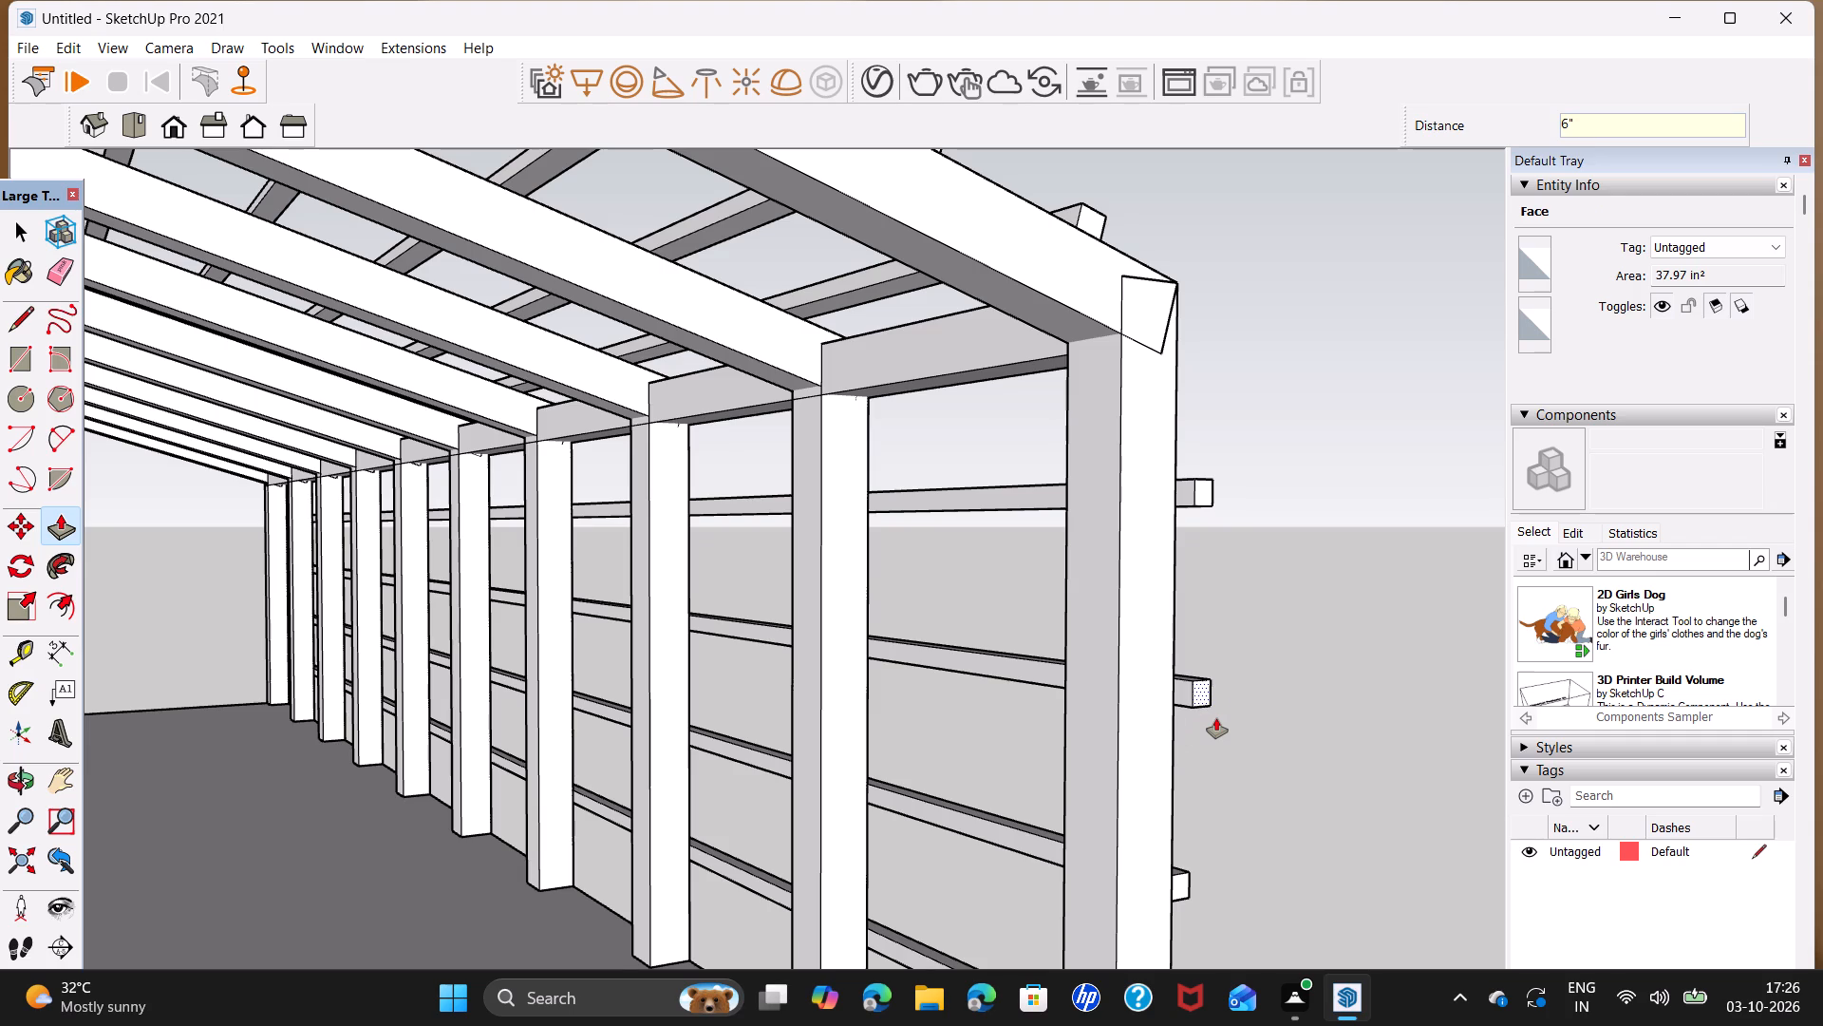
# Extend the end faces of the two lower side-wall girts 6" beyond the same corner column.
pyautogui.doubleClick(1181, 894)
pyautogui.hotkey('ctrl', 'z')
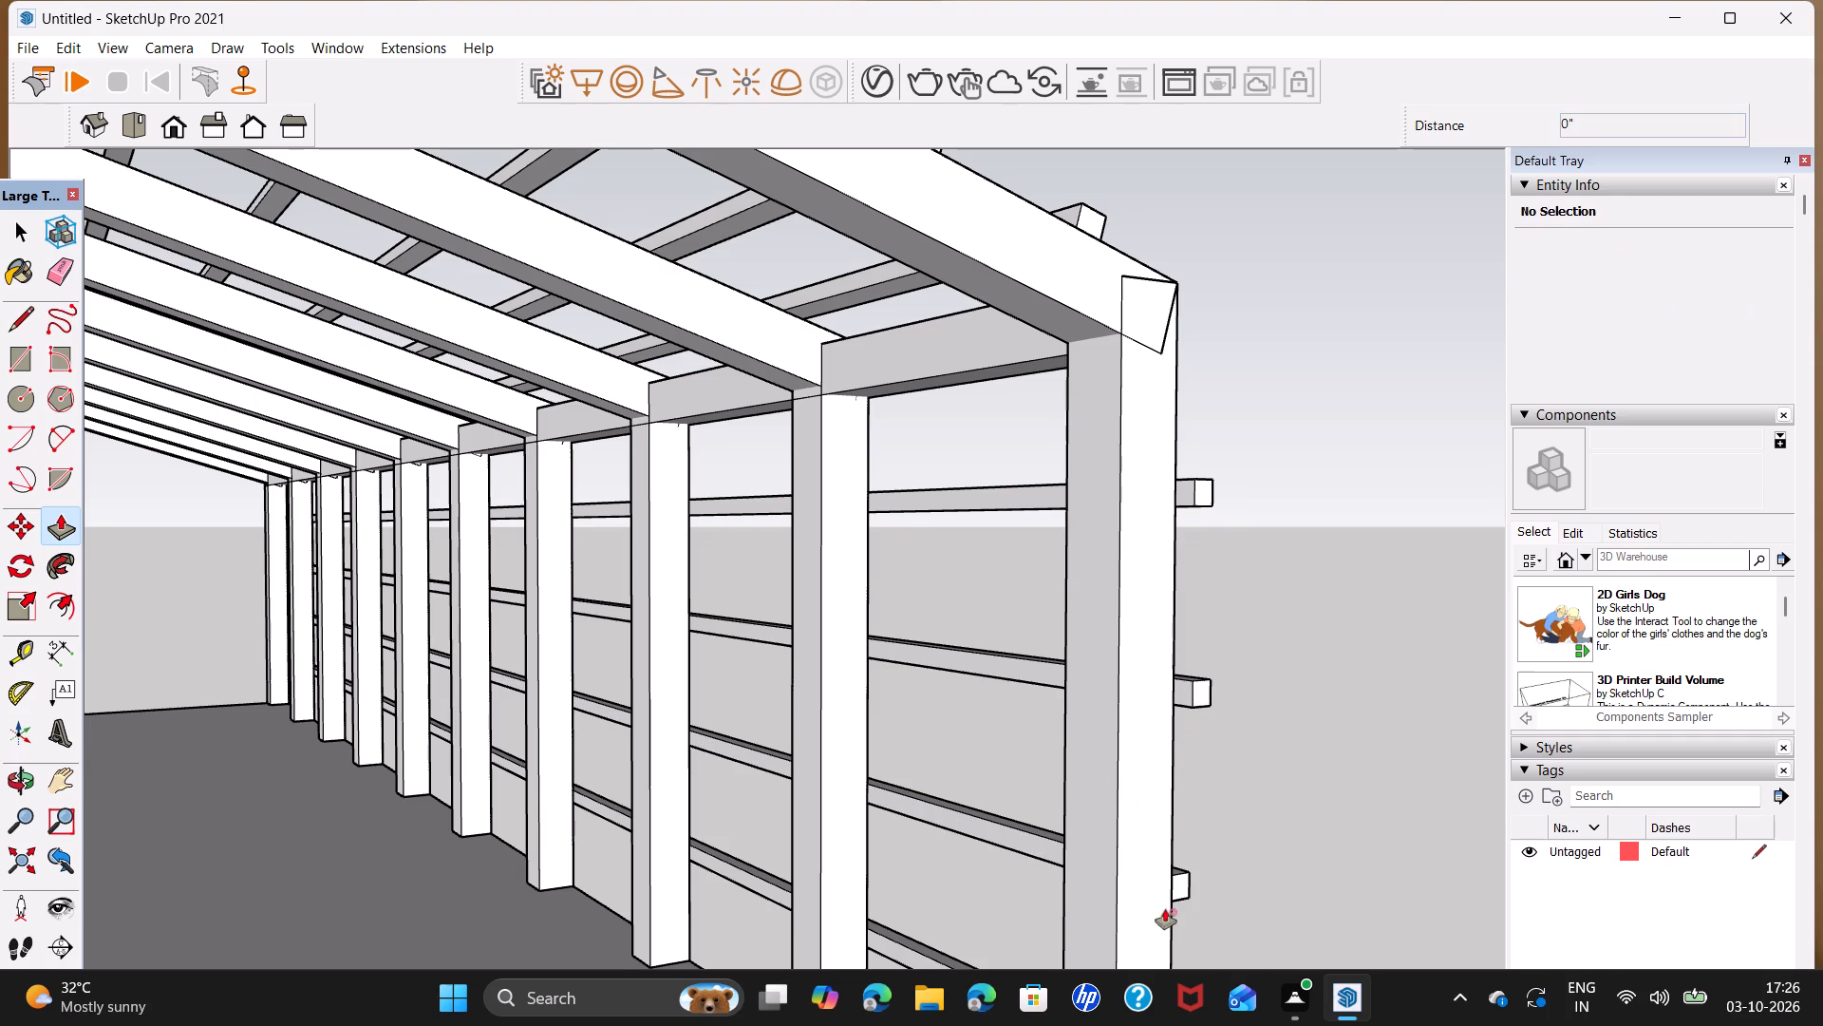
pyautogui.click(1176, 883)
pyautogui.press('6')
pyautogui.press('Return')
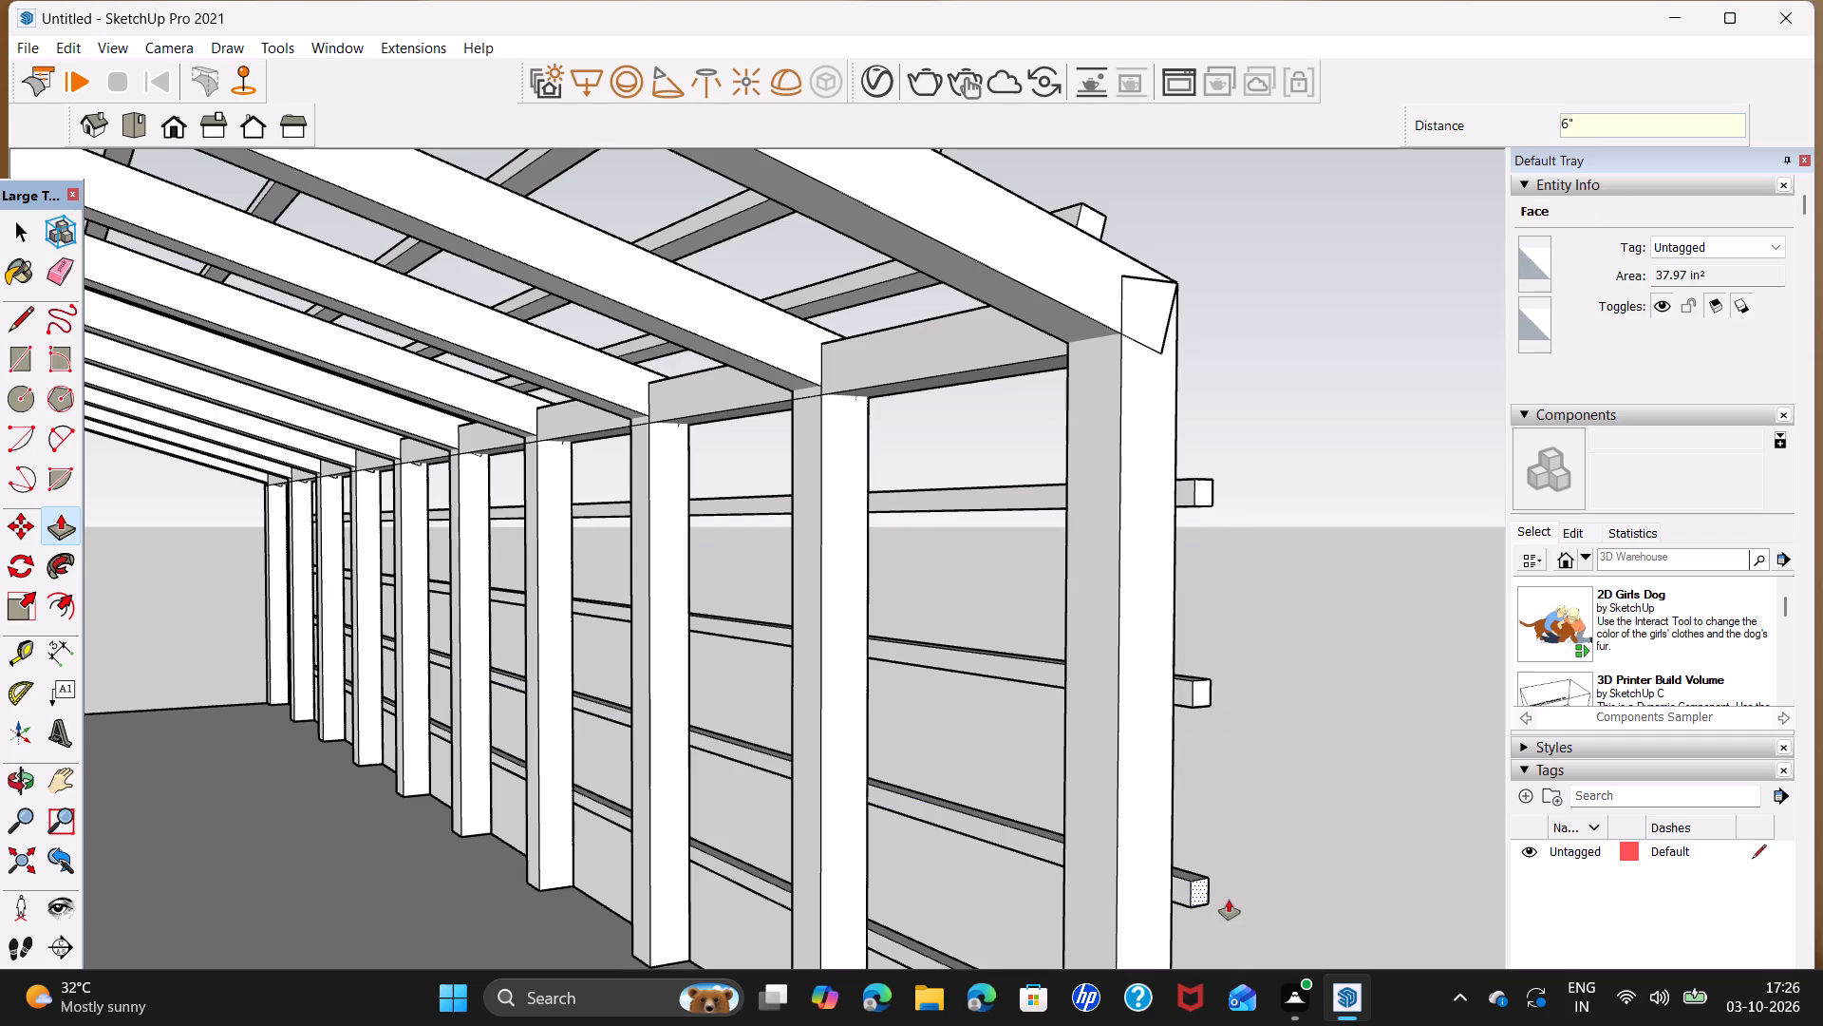
pyautogui.scroll(-3, 1263, 885)
pyautogui.moveTo(1293, 904); pyautogui.dragTo(1149, 384, button='middle')
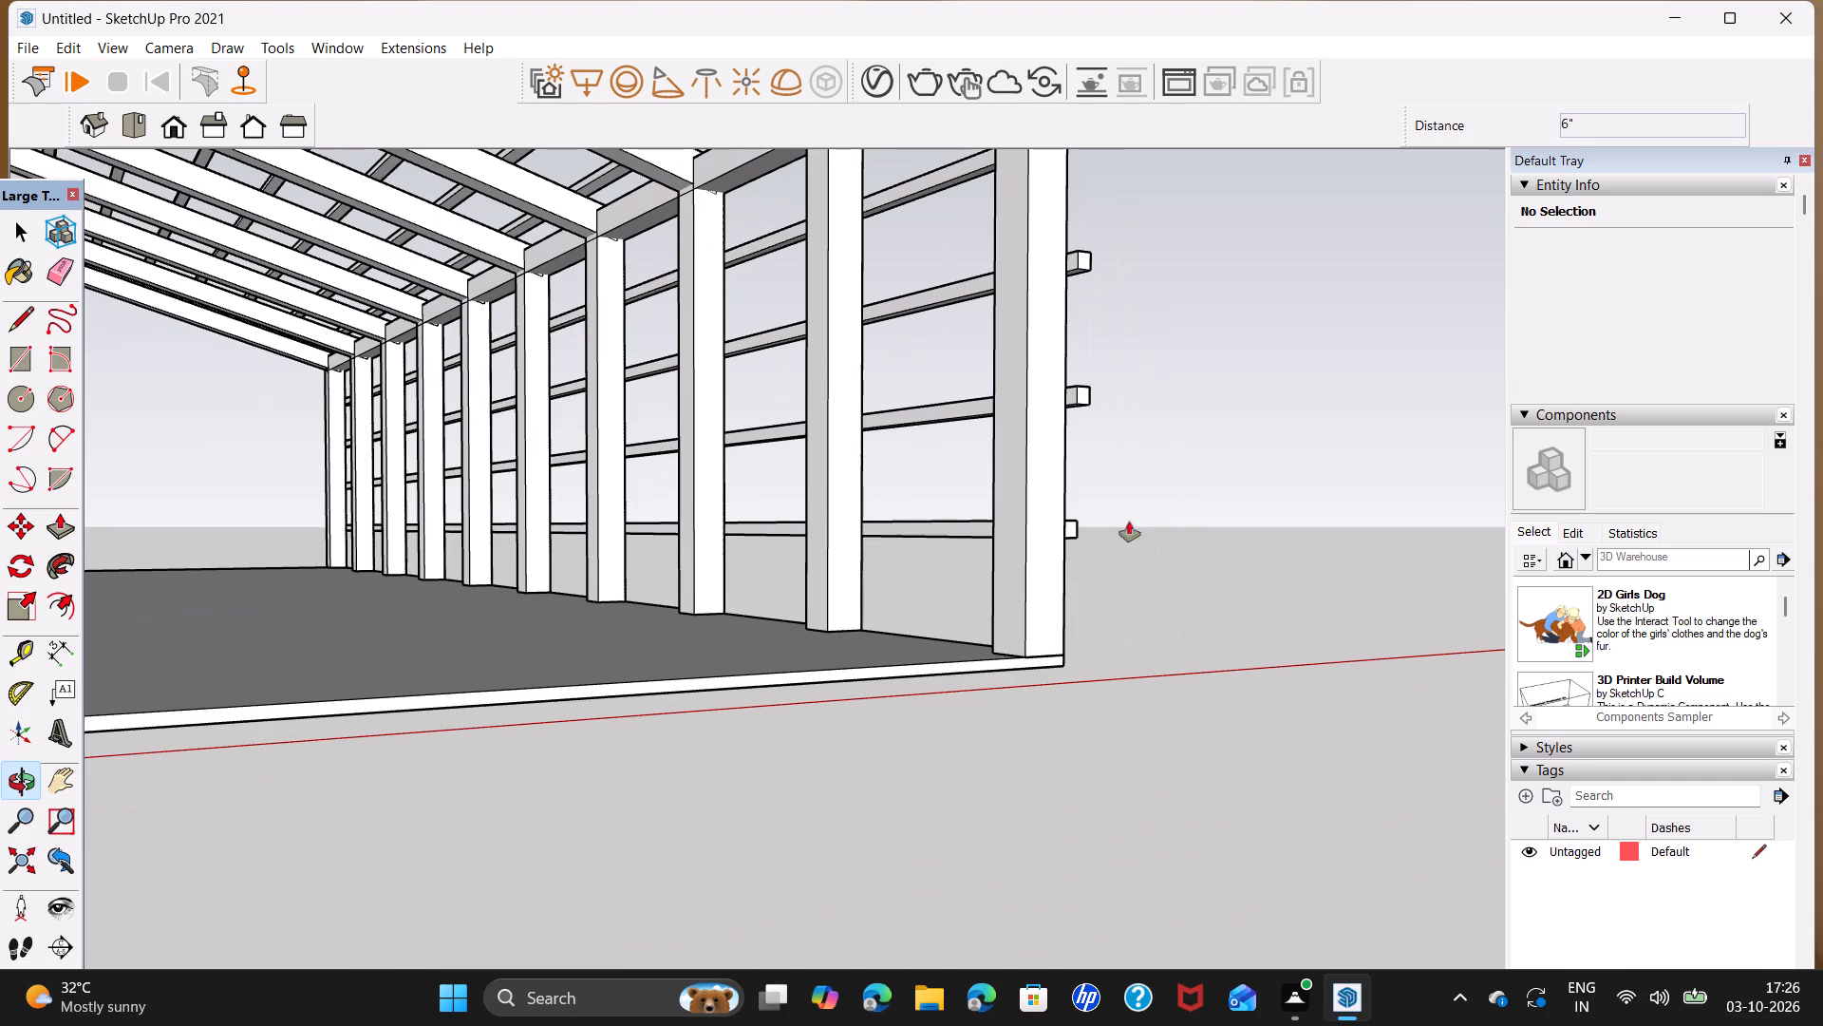
pyautogui.click(1072, 528)
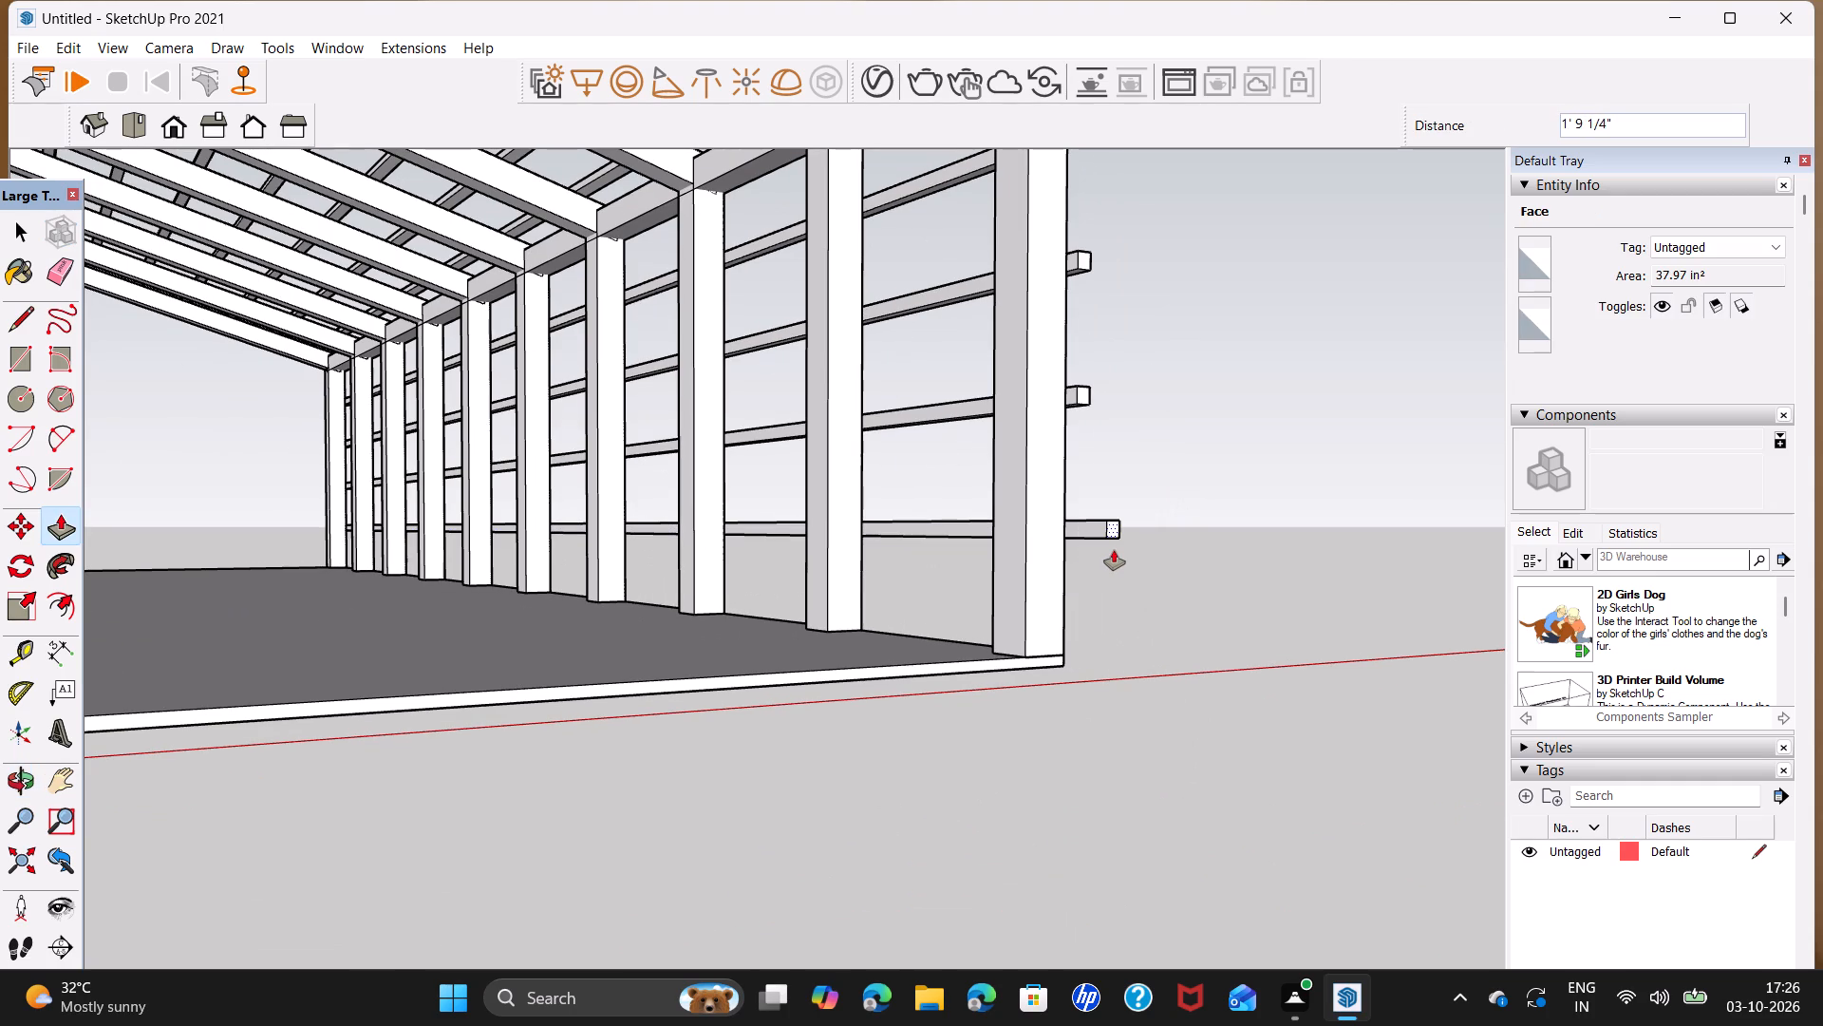
pyautogui.press('6')
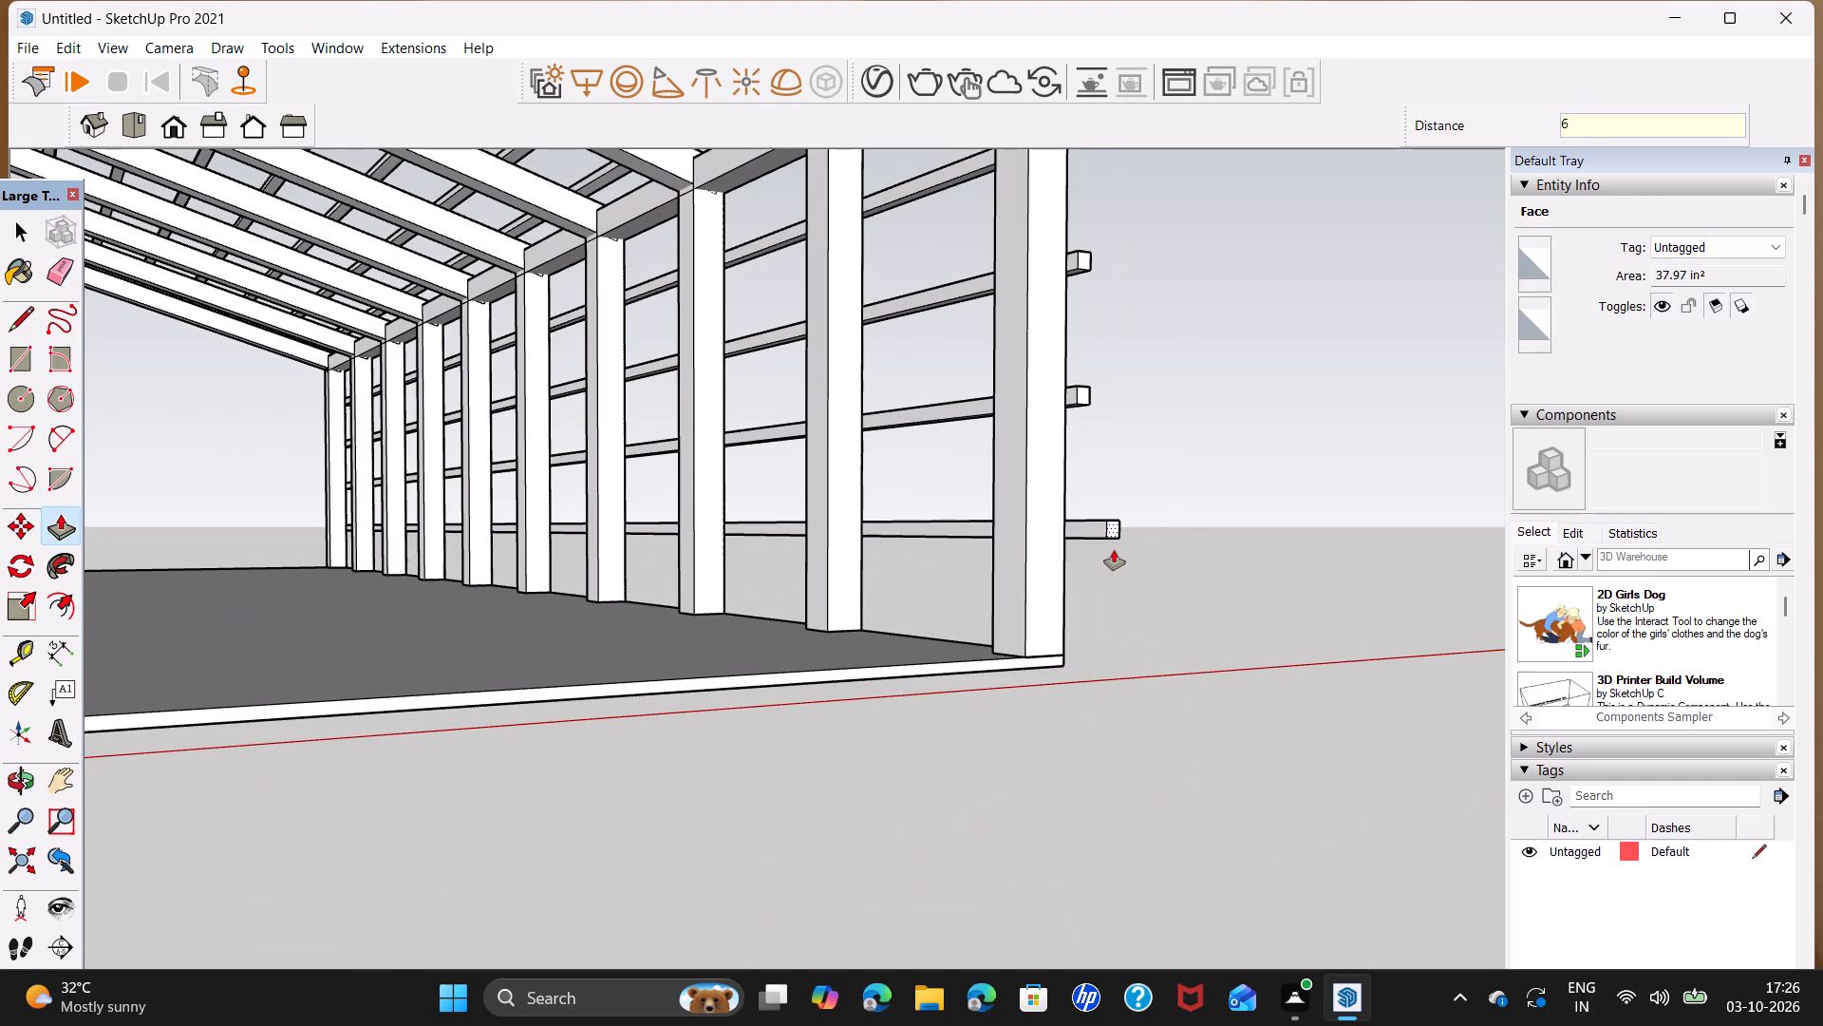
pyautogui.press('Return')
pyautogui.press('space')
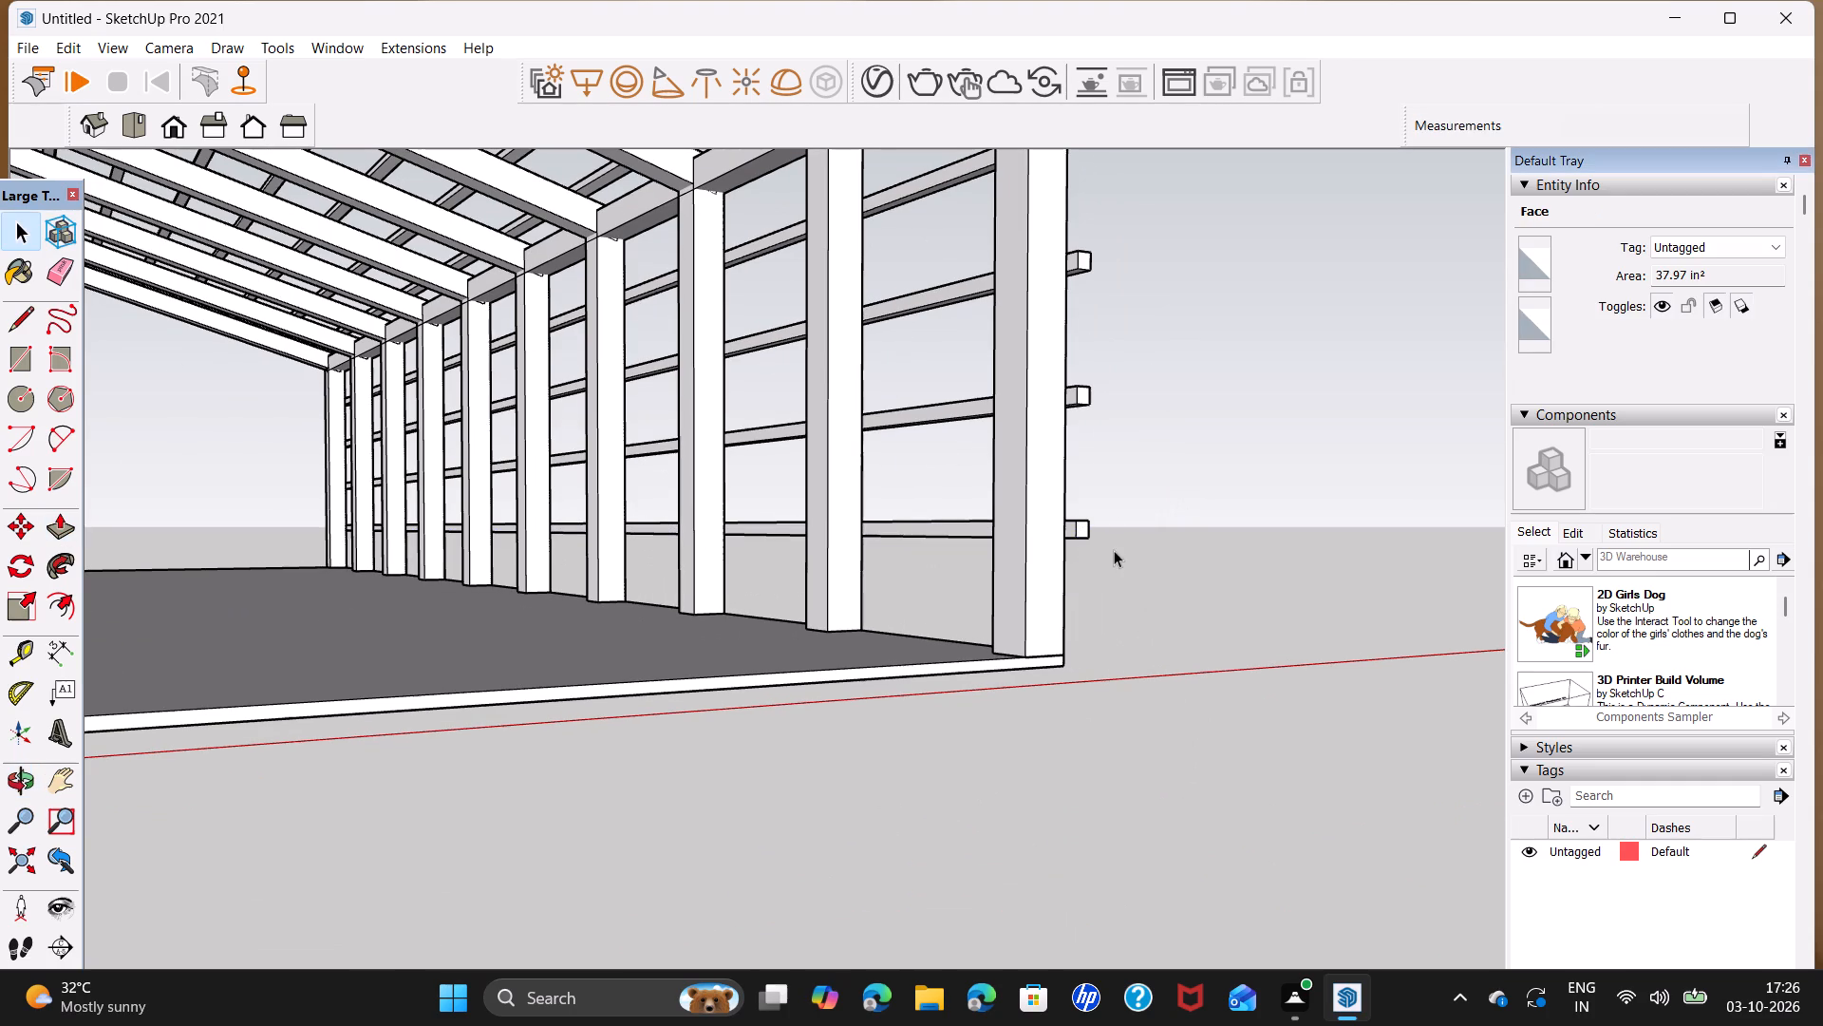
# Draw a line of about 6 5/16" across the inner face of each of the four girts, where it passes the corner column's outer edge.
pyautogui.moveTo(1099, 513); pyautogui.dragTo(1222, 604, button='middle')
pyautogui.keyDown('shift'); pyautogui.moveTo(1228, 601); pyautogui.dragTo(985, 582, button='middle'); pyautogui.keyUp('shift')
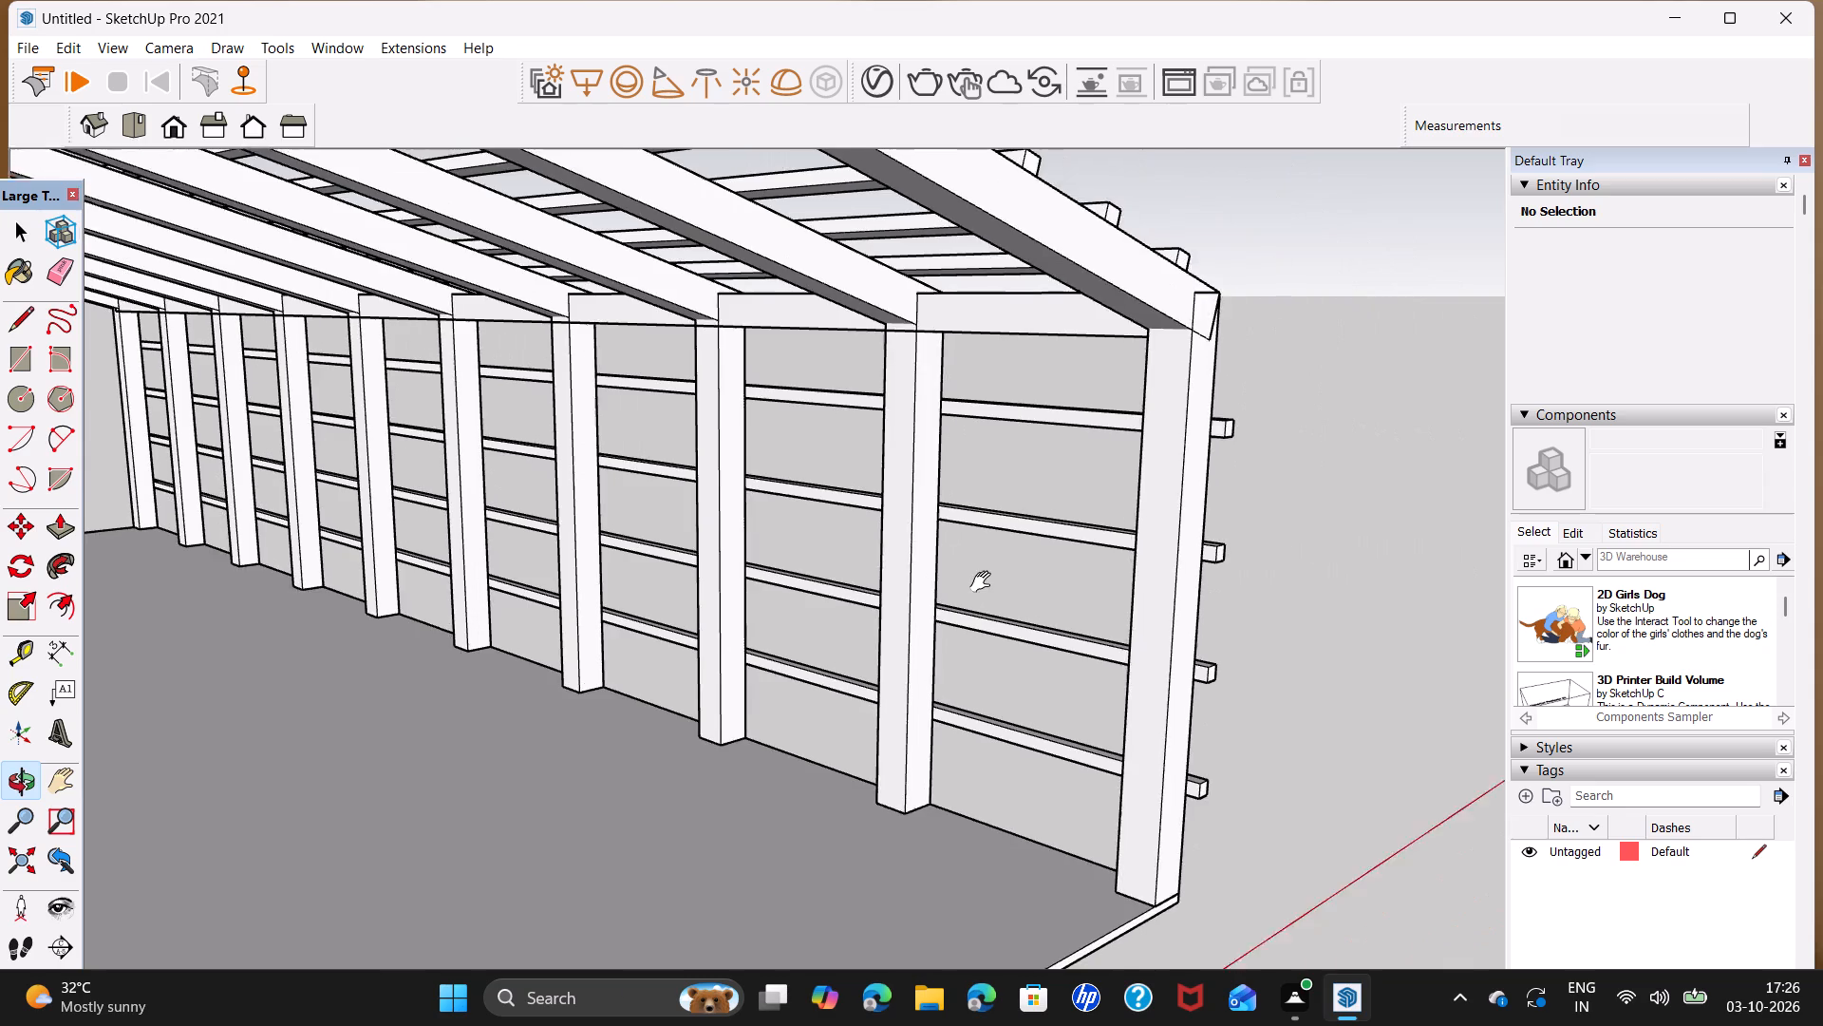
pyautogui.keyDown('shift'); pyautogui.moveTo(985, 582); pyautogui.dragTo(916, 577, button='middle'); pyautogui.keyUp('shift')
pyautogui.scroll(3, 977, 691)
pyautogui.moveTo(1027, 758); pyautogui.dragTo(1136, 728, button='middle')
pyautogui.scroll(1, 1137, 678)
pyautogui.keyDown('shift'); pyautogui.moveTo(1136, 675); pyautogui.dragTo(1005, 674, button='middle'); pyautogui.keyUp('shift')
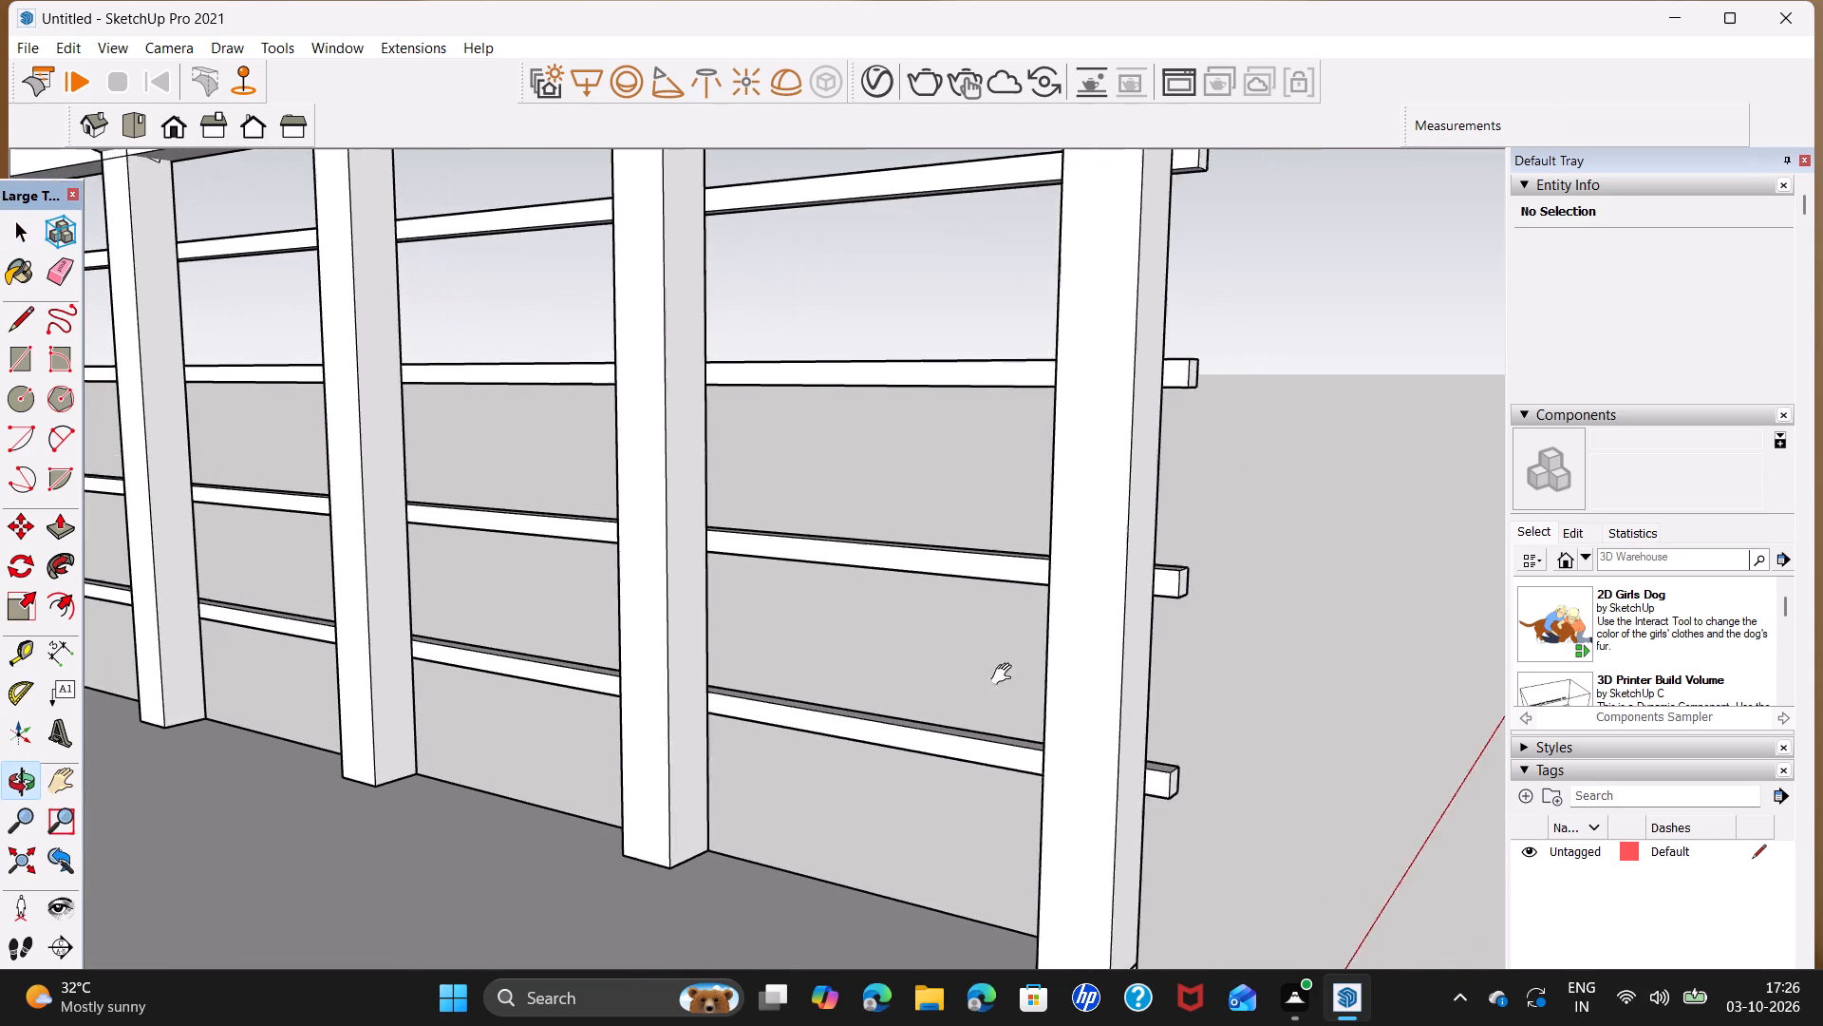
pyautogui.keyDown('shift'); pyautogui.moveTo(1005, 674); pyautogui.dragTo(926, 737, button='middle'); pyautogui.keyUp('shift')
pyautogui.press('l')
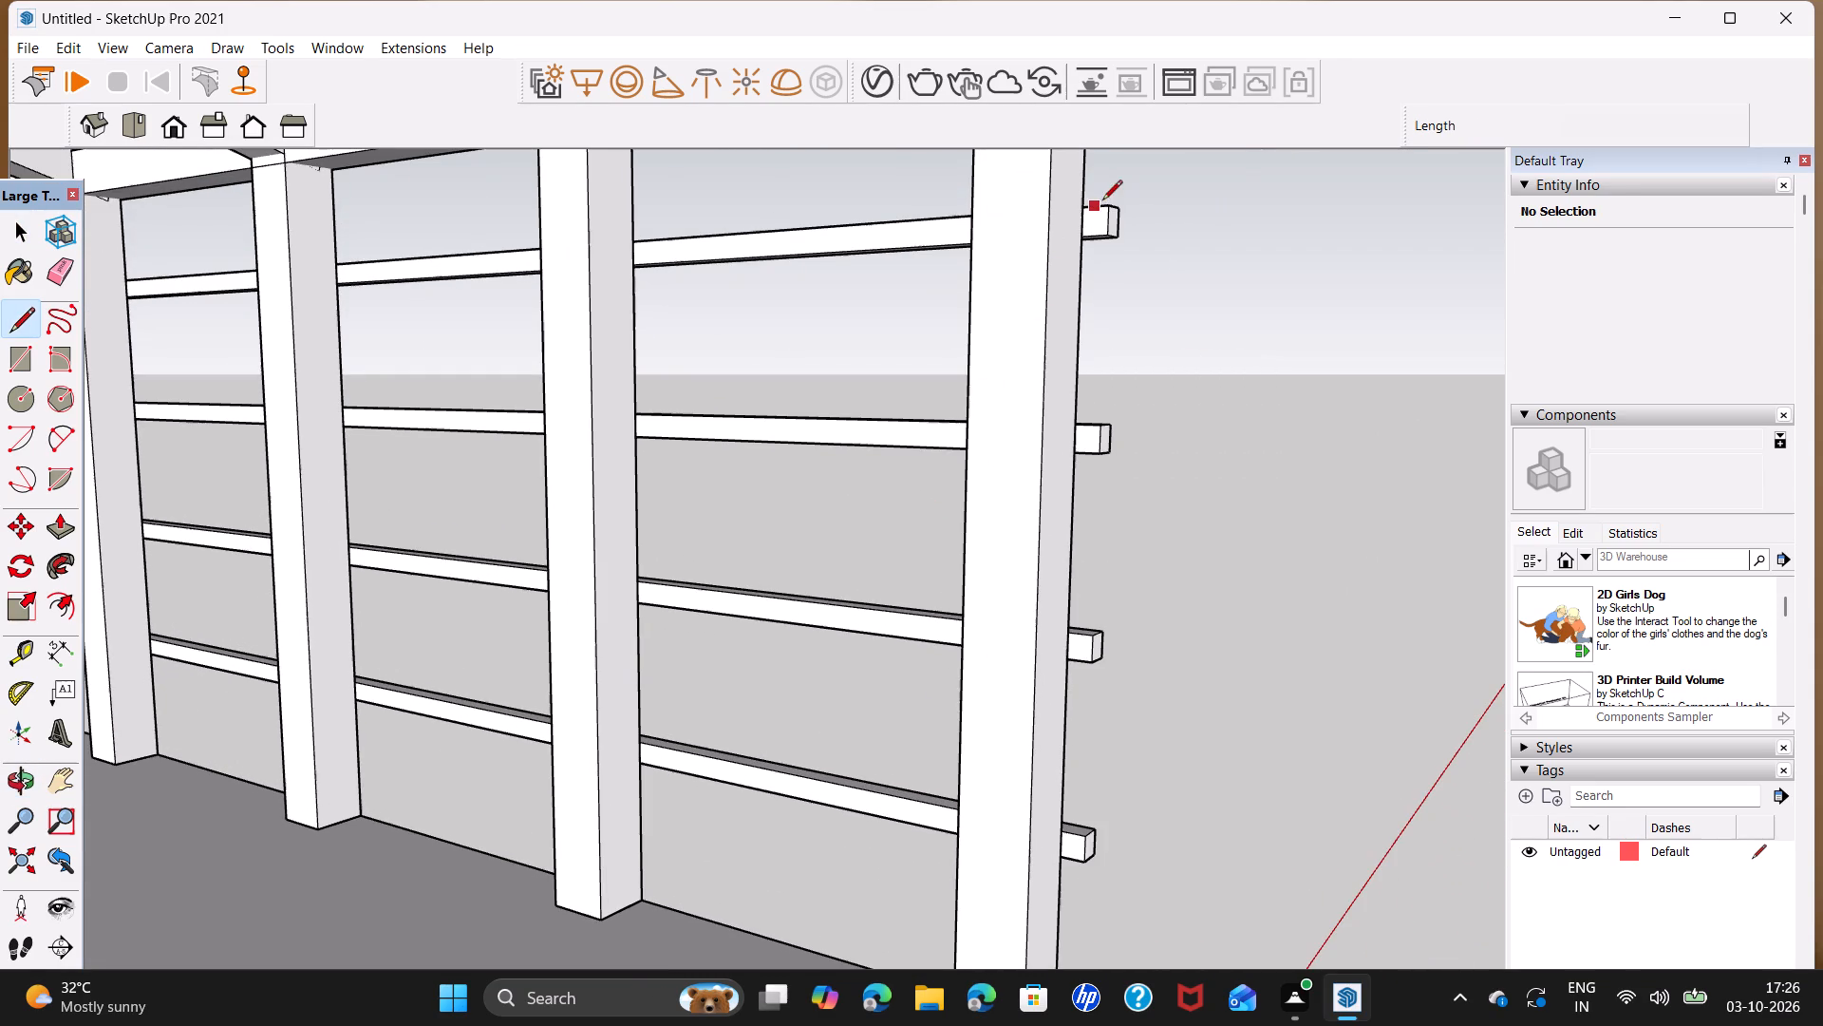
pyautogui.click(1088, 207)
pyautogui.click(1084, 234)
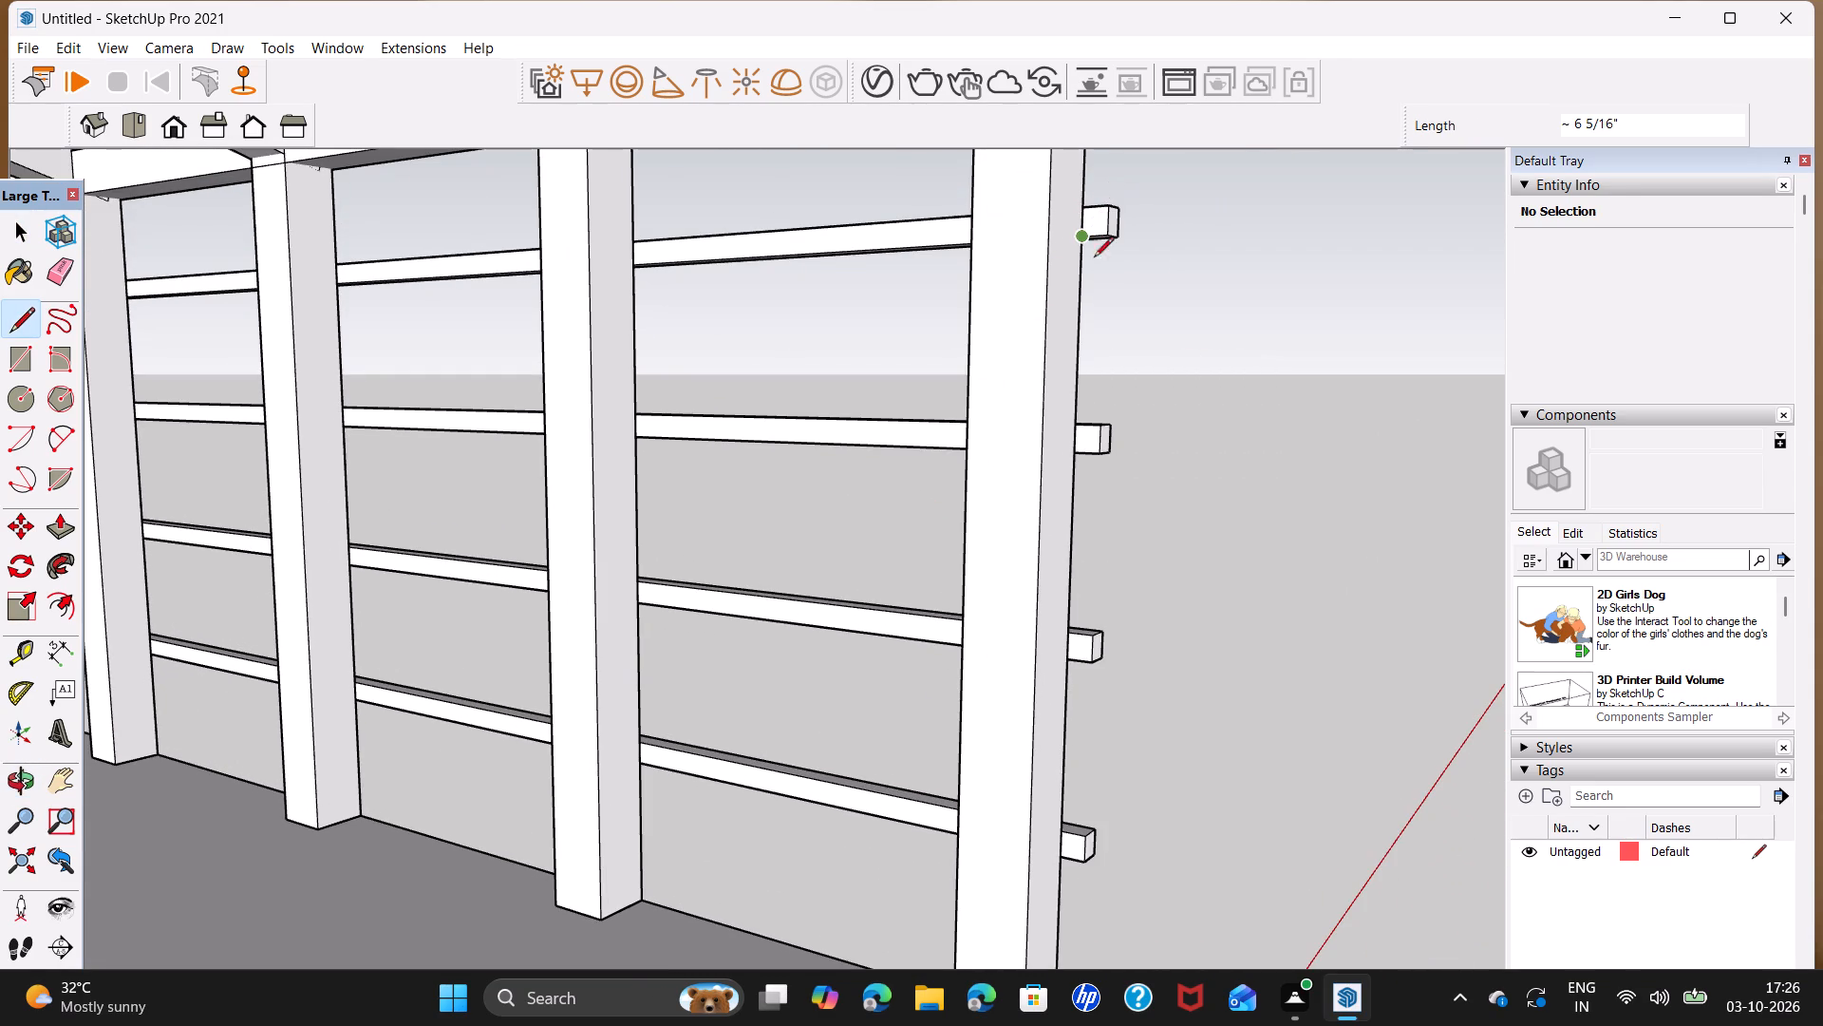
pyautogui.click(1082, 427)
pyautogui.click(1081, 449)
pyautogui.click(1072, 632)
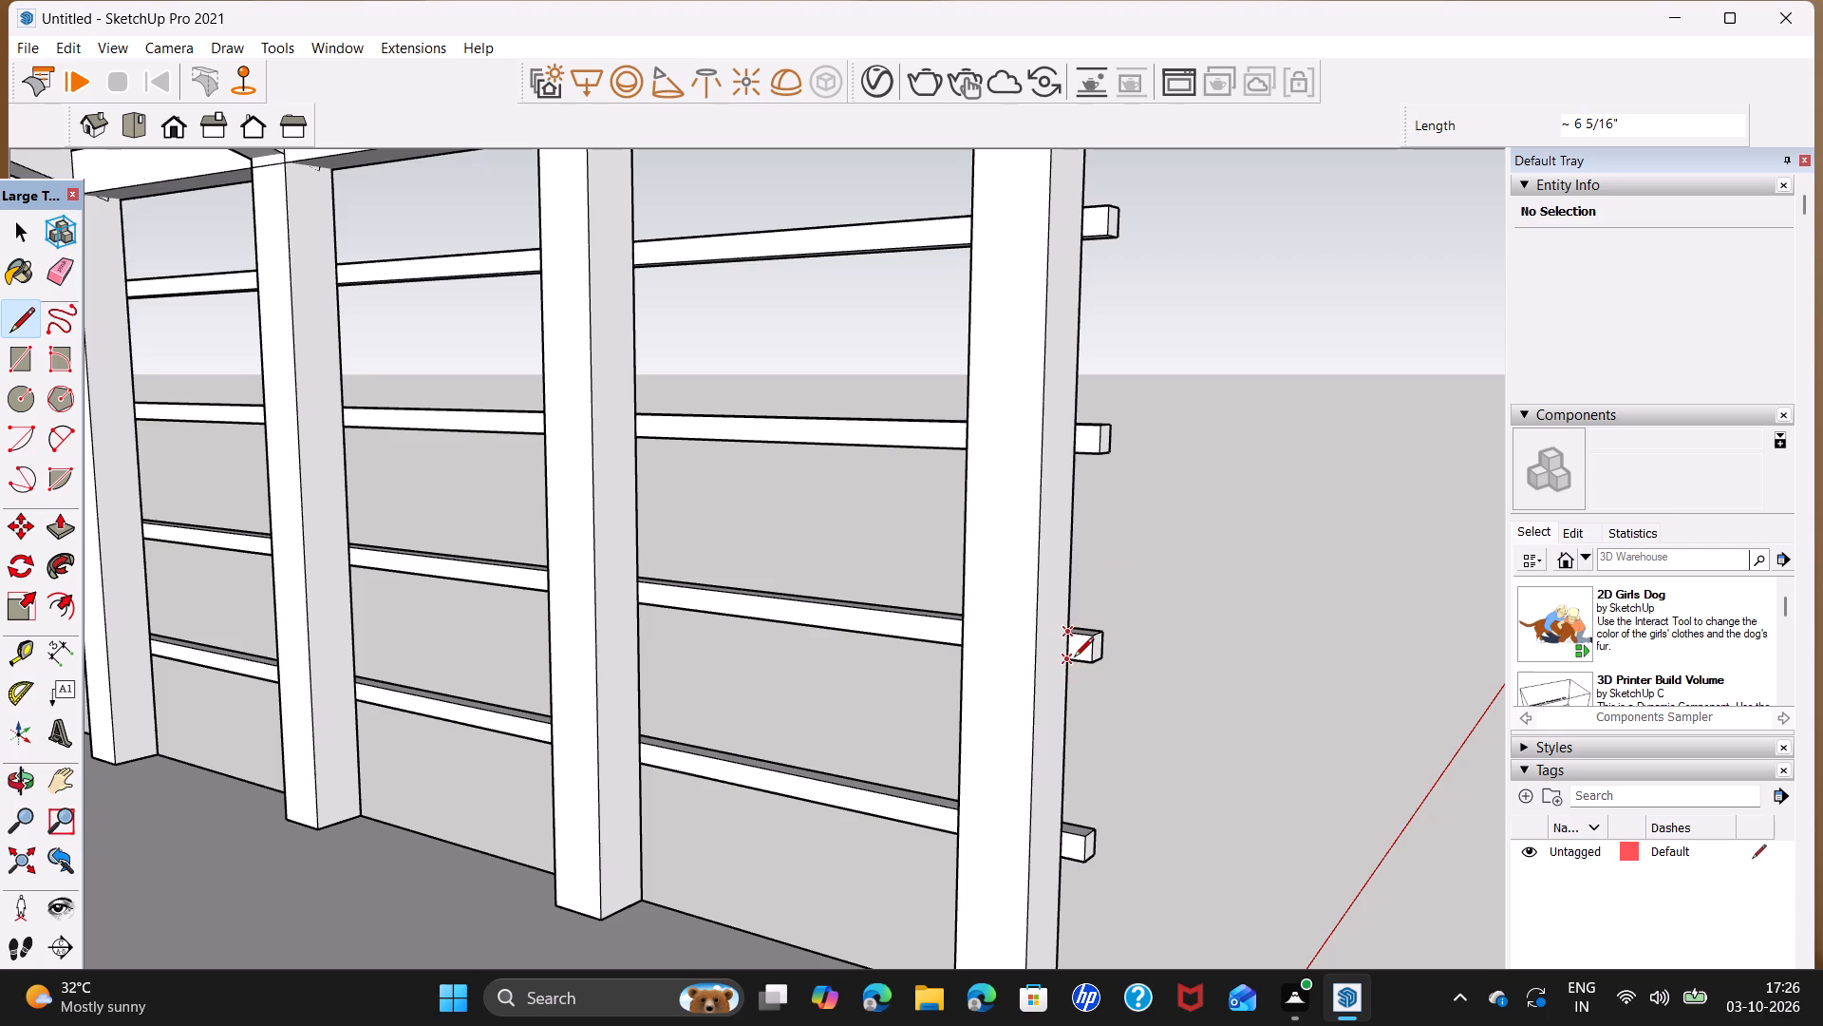
pyautogui.click(1074, 658)
pyautogui.click(1068, 835)
pyautogui.click(1064, 856)
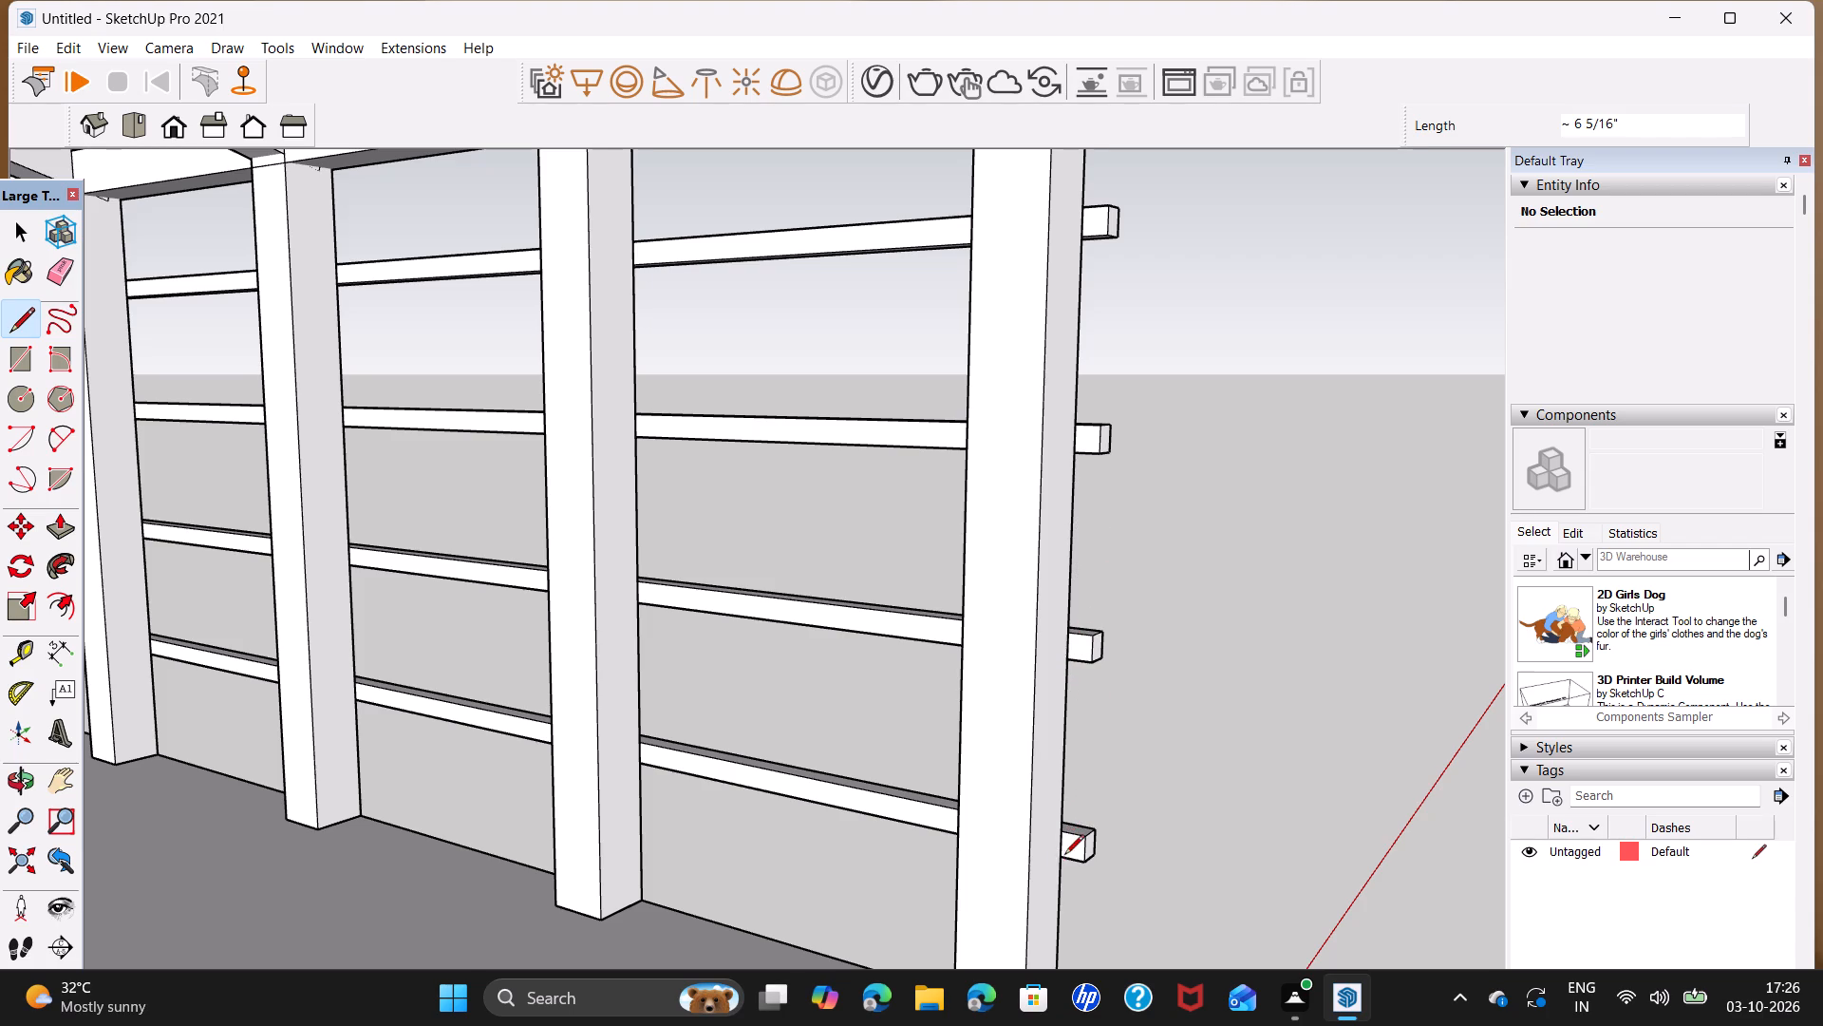
pyautogui.press('space')
# Extrude the split-off inner face of the lowest girt end about 101' 4 3/16" across the gable opening to the opposite corner column.
pyautogui.click(1080, 846)
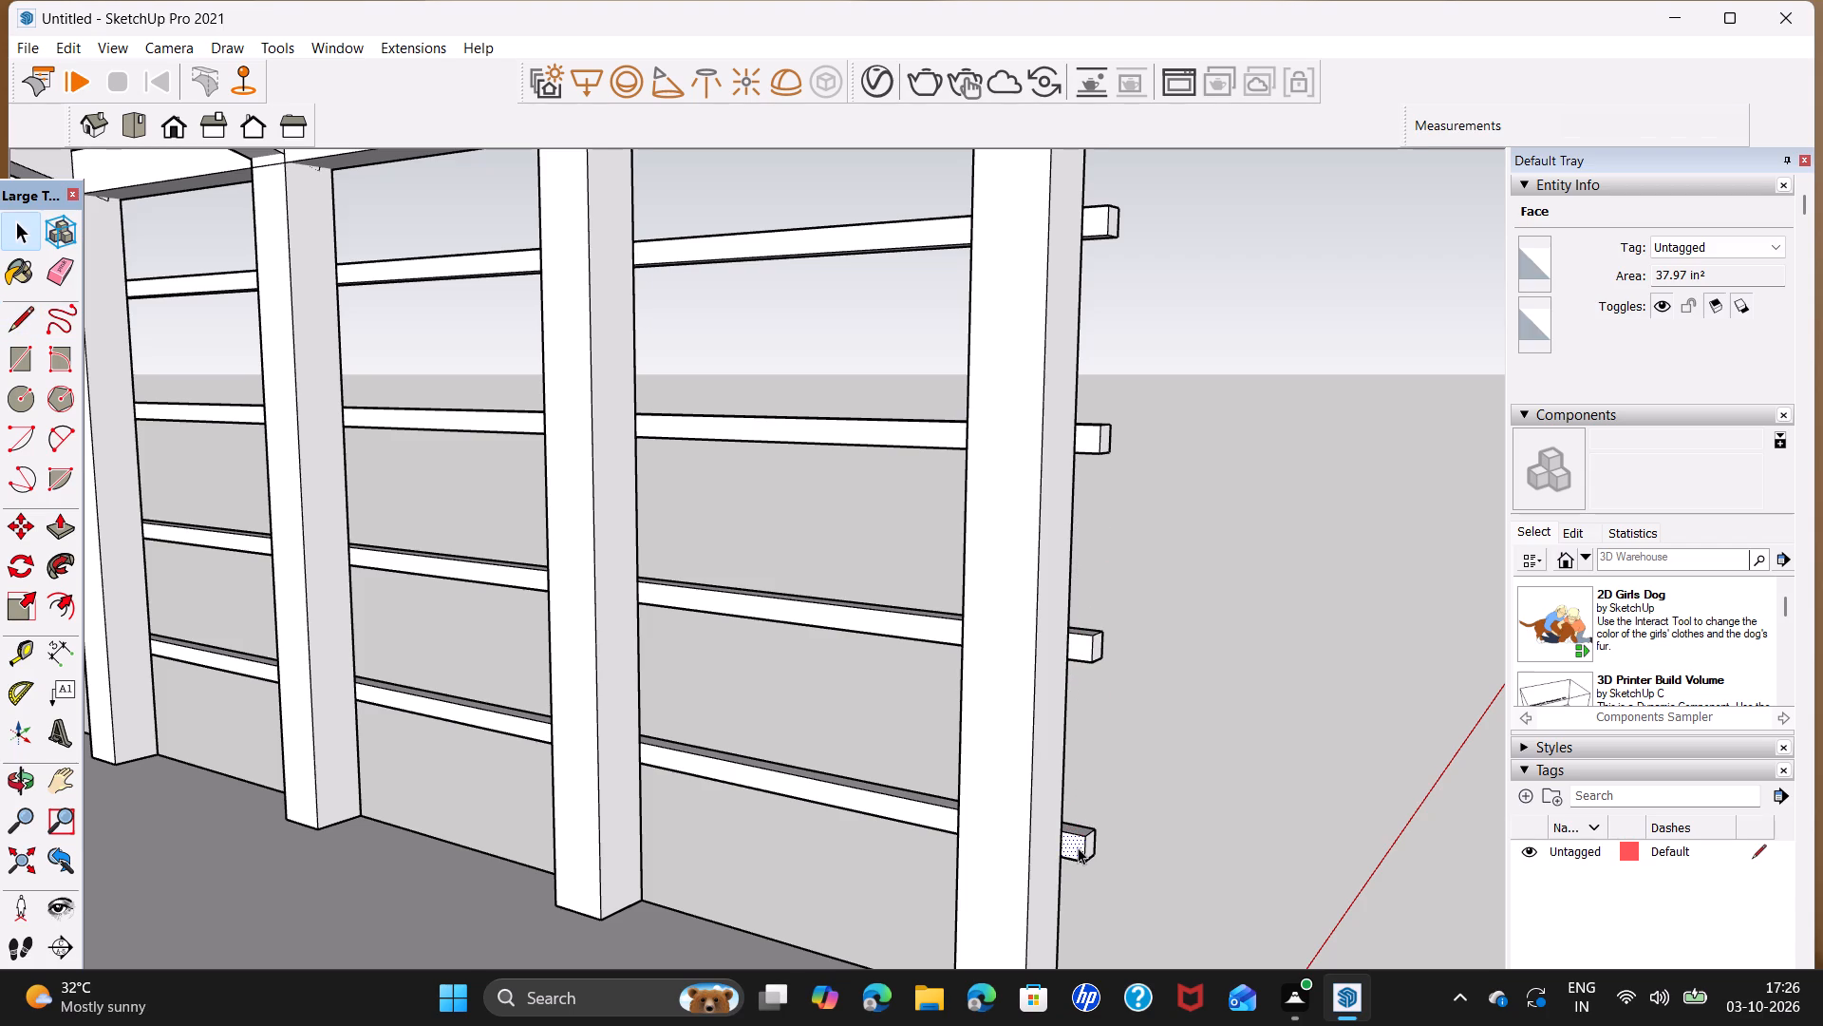
pyautogui.press('p')
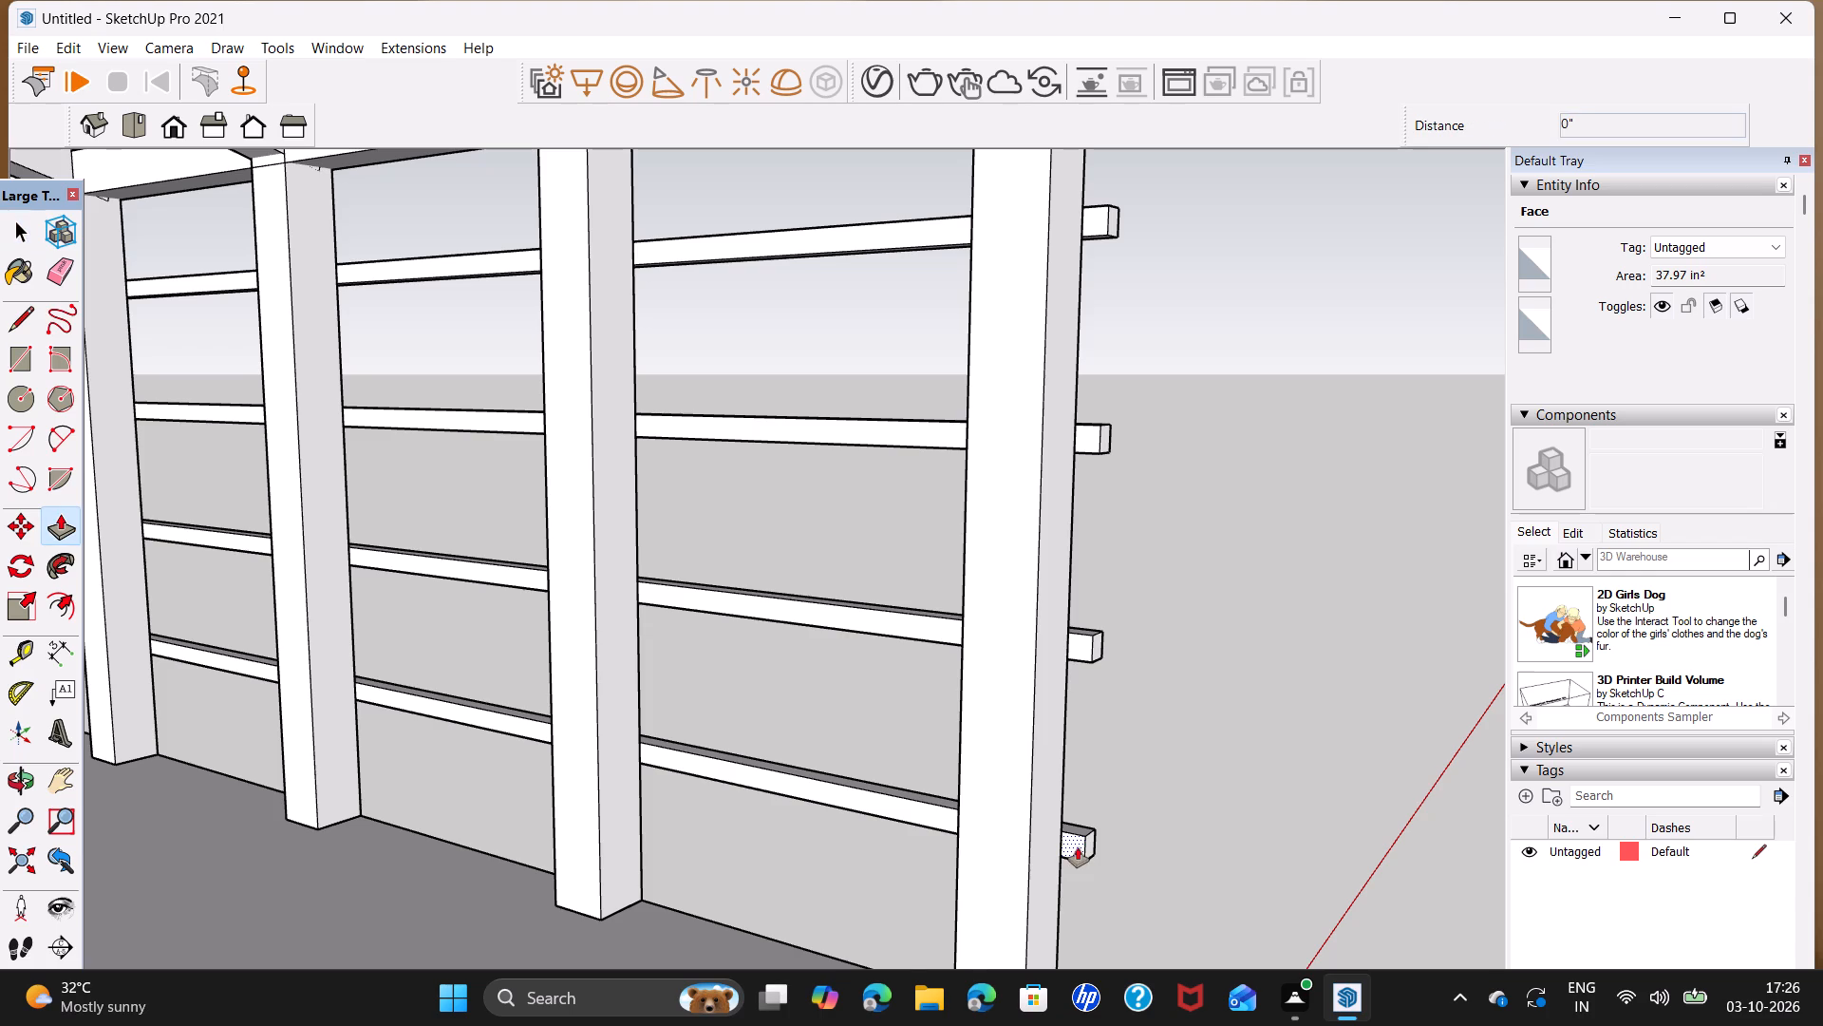
pyautogui.click(1078, 847)
pyautogui.scroll(-12, 655, 887)
pyautogui.keyDown('shift'); pyautogui.moveTo(658, 887); pyautogui.dragTo(691, 843, button='middle'); pyautogui.keyUp('shift')
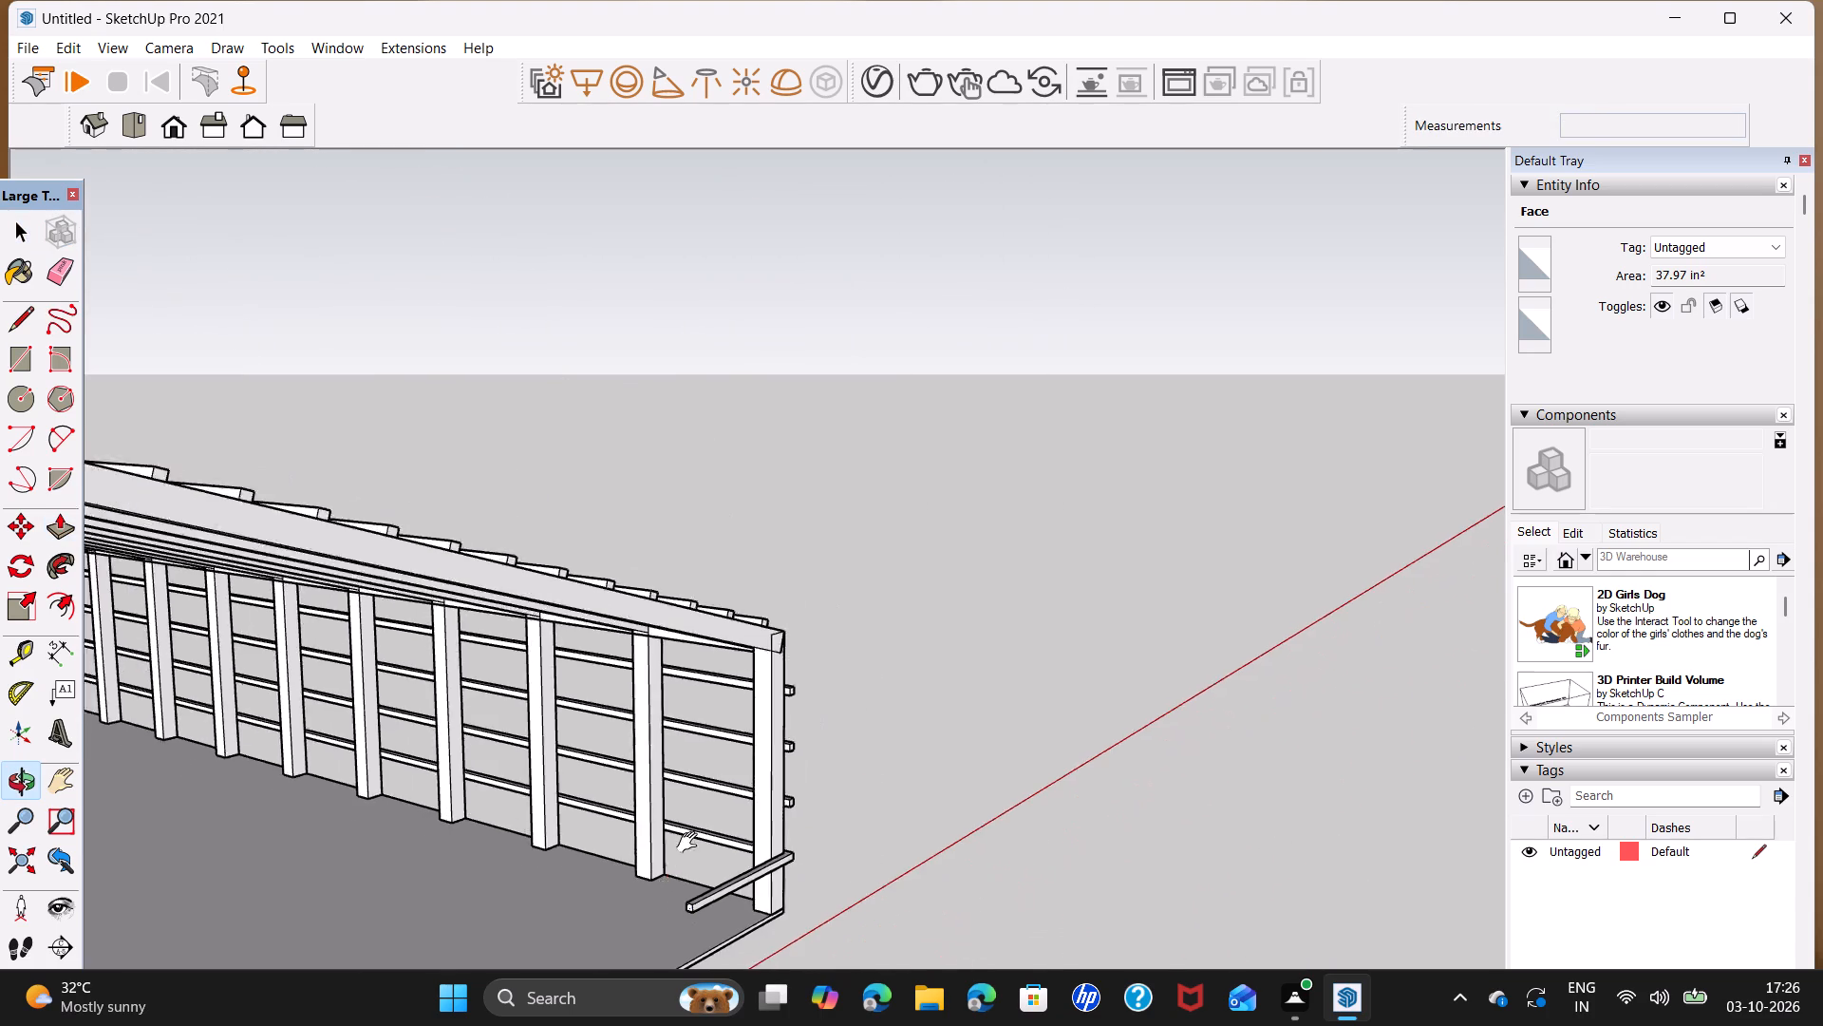
pyautogui.keyDown('shift'); pyautogui.moveTo(691, 843); pyautogui.dragTo(1058, 582, button='middle'); pyautogui.keyUp('shift')
pyautogui.scroll(-6, 1058, 582)
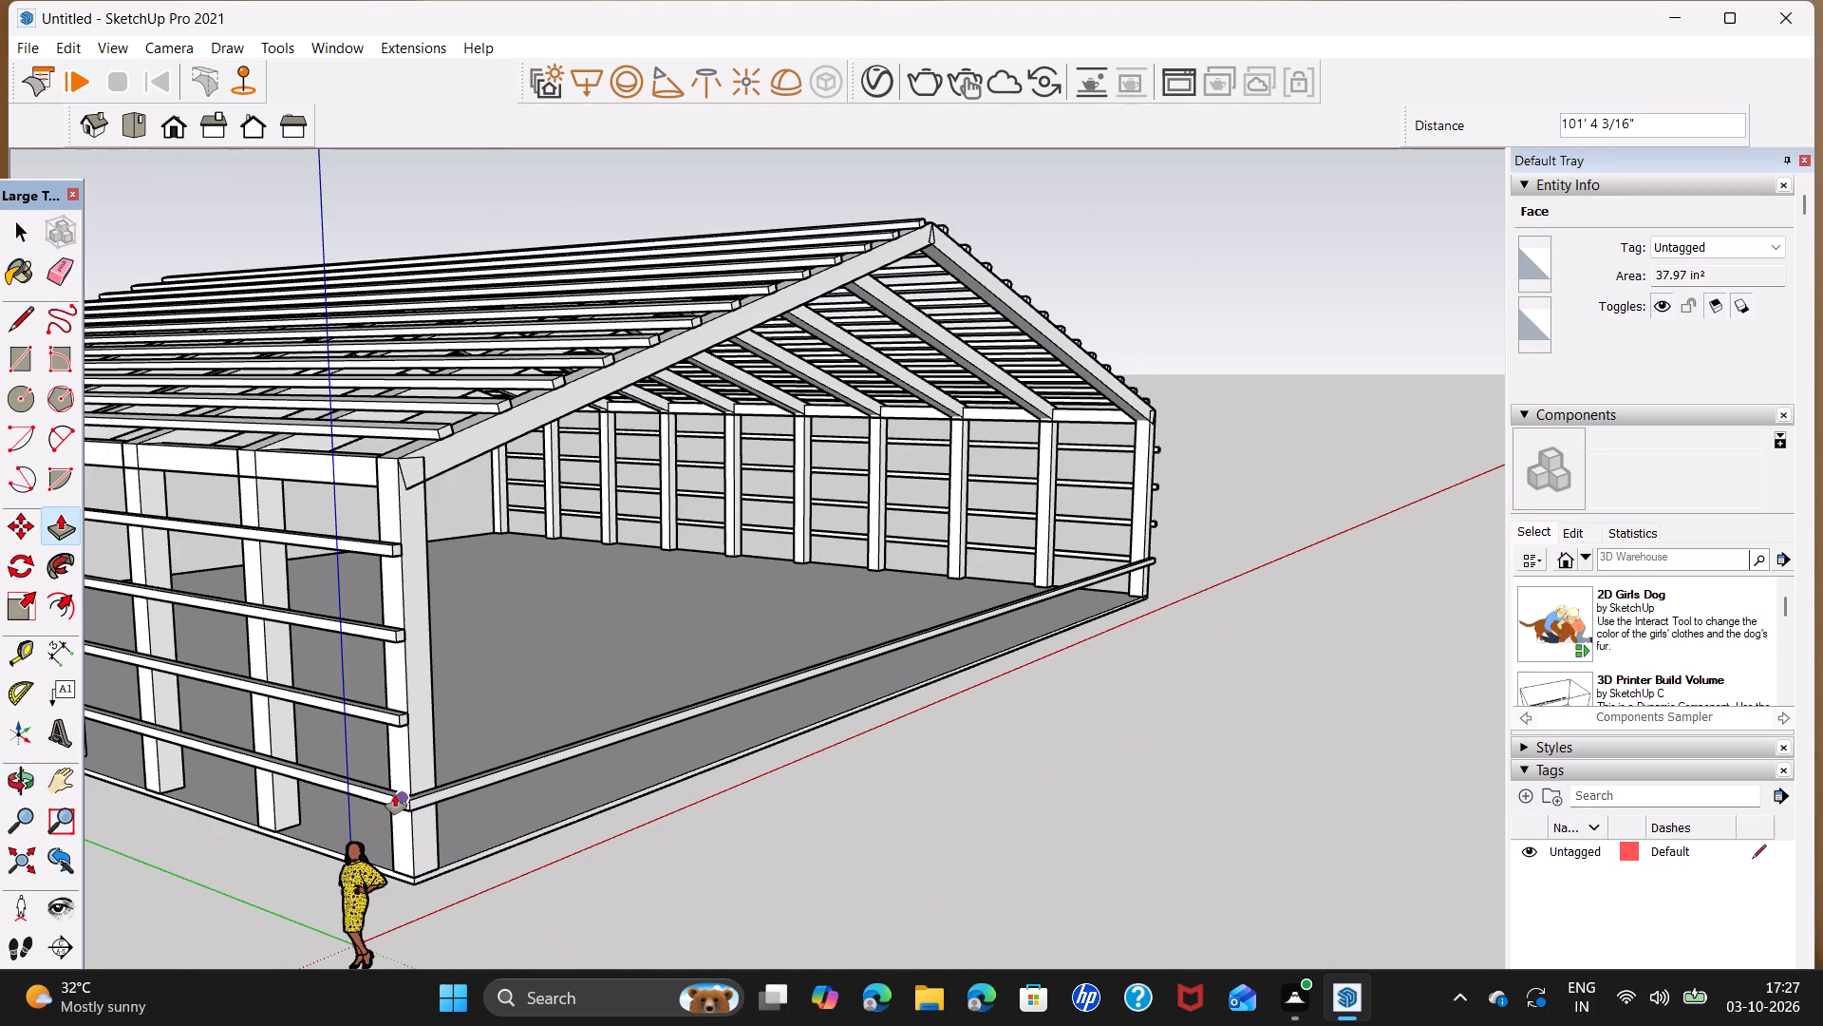
pyautogui.click(395, 794)
# Extrude the inner end faces of the three higher girts by the same 101' 4 3/16" to complete the gable-end girts.
pyautogui.scroll(13, 1149, 524)
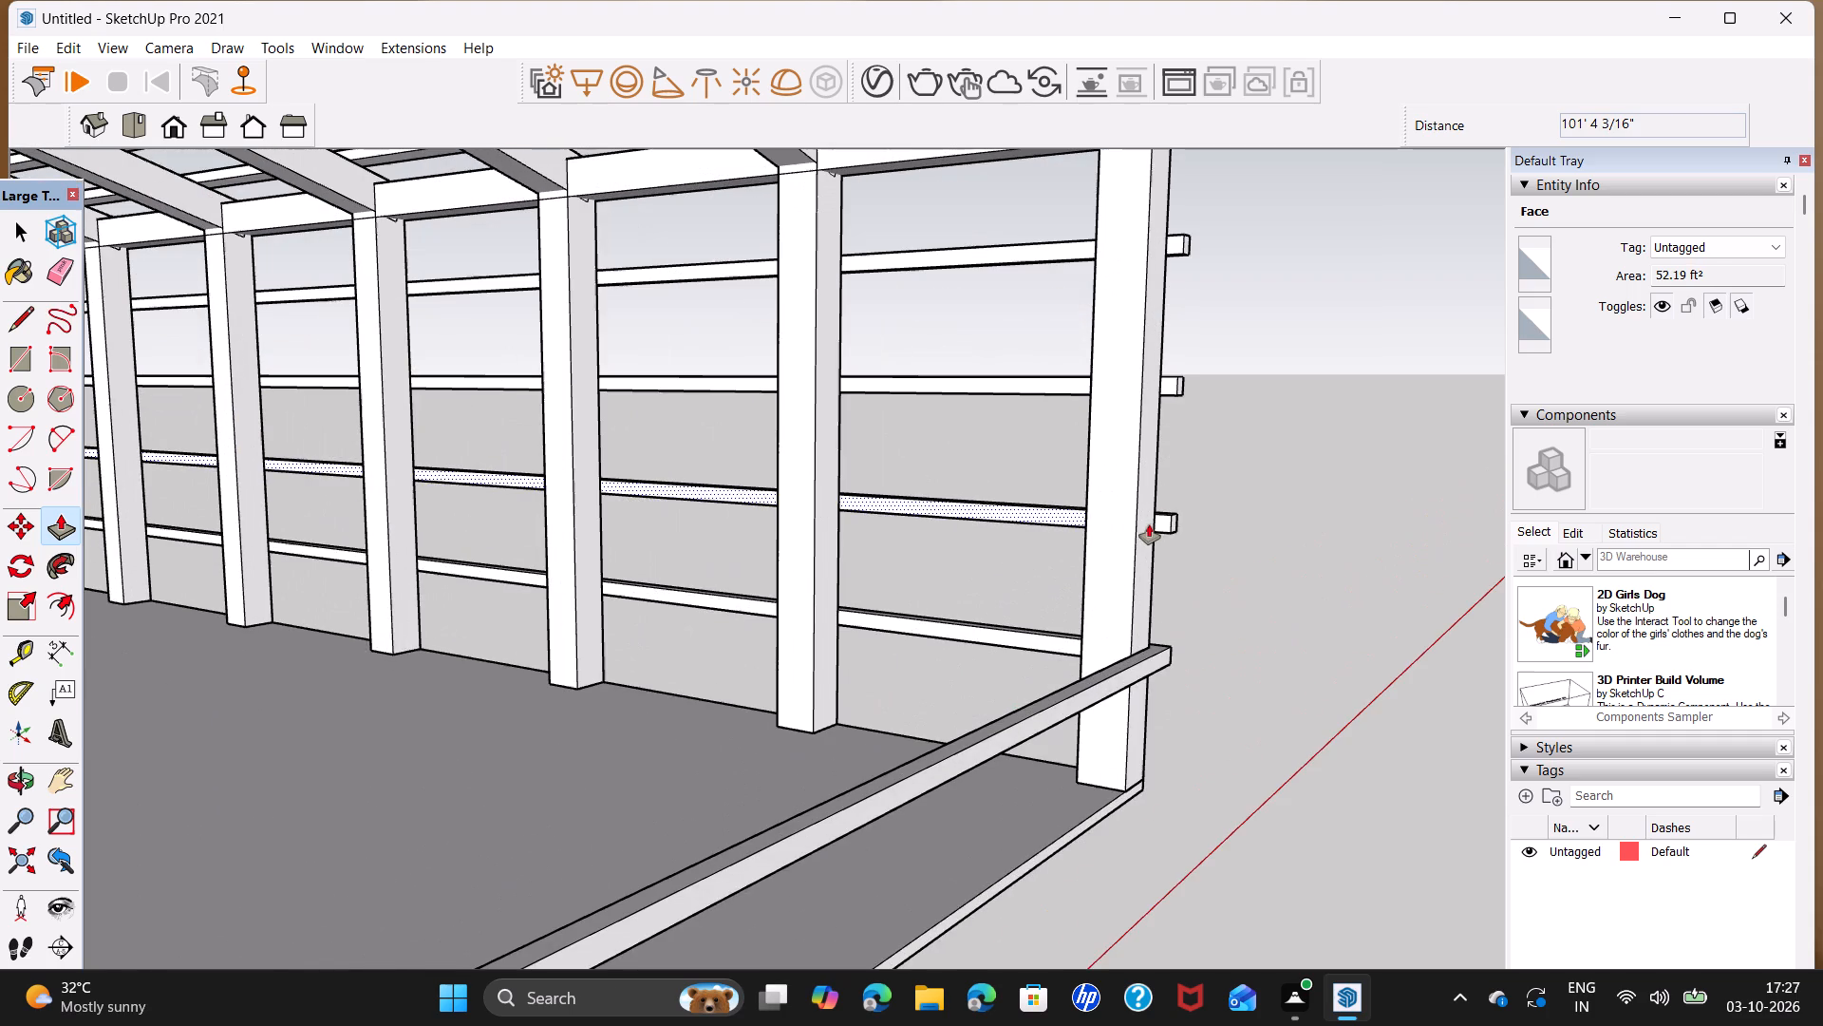
pyautogui.doubleClick(1166, 519)
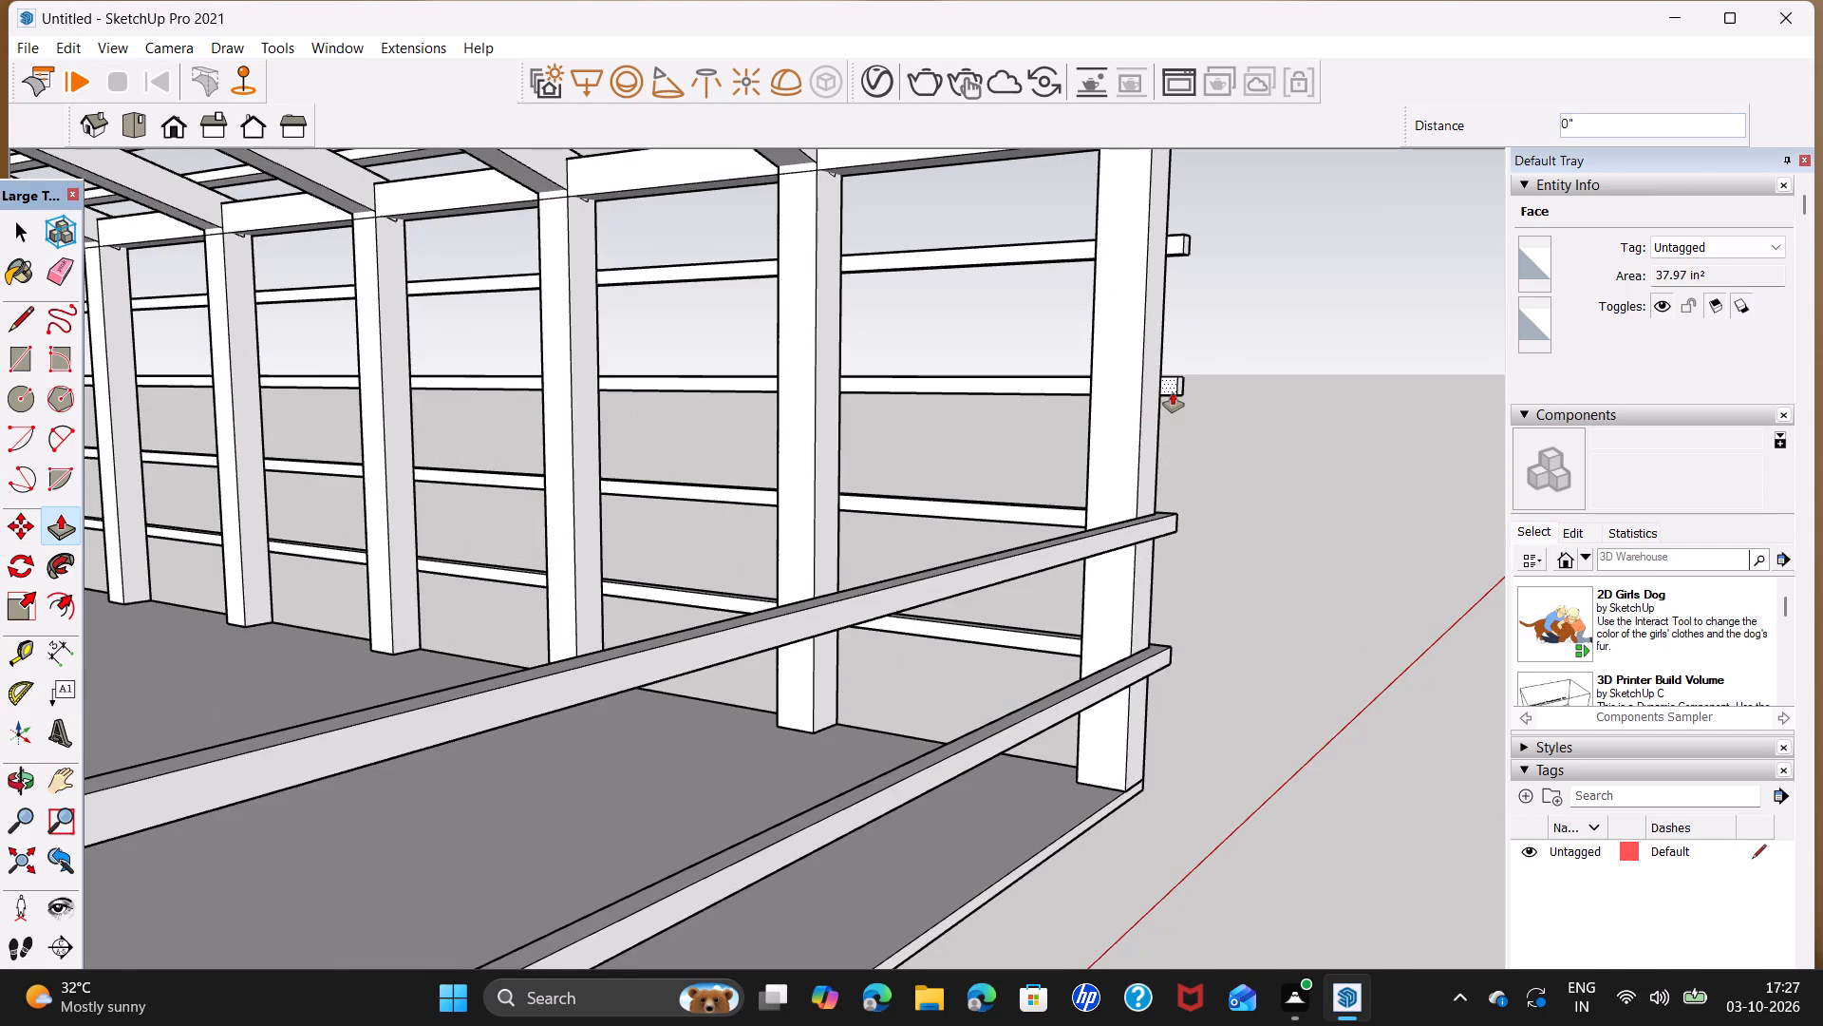
pyautogui.doubleClick(1173, 392)
pyautogui.keyDown('shift'); pyautogui.moveTo(1205, 368); pyautogui.dragTo(1137, 647, button='middle'); pyautogui.keyUp('shift')
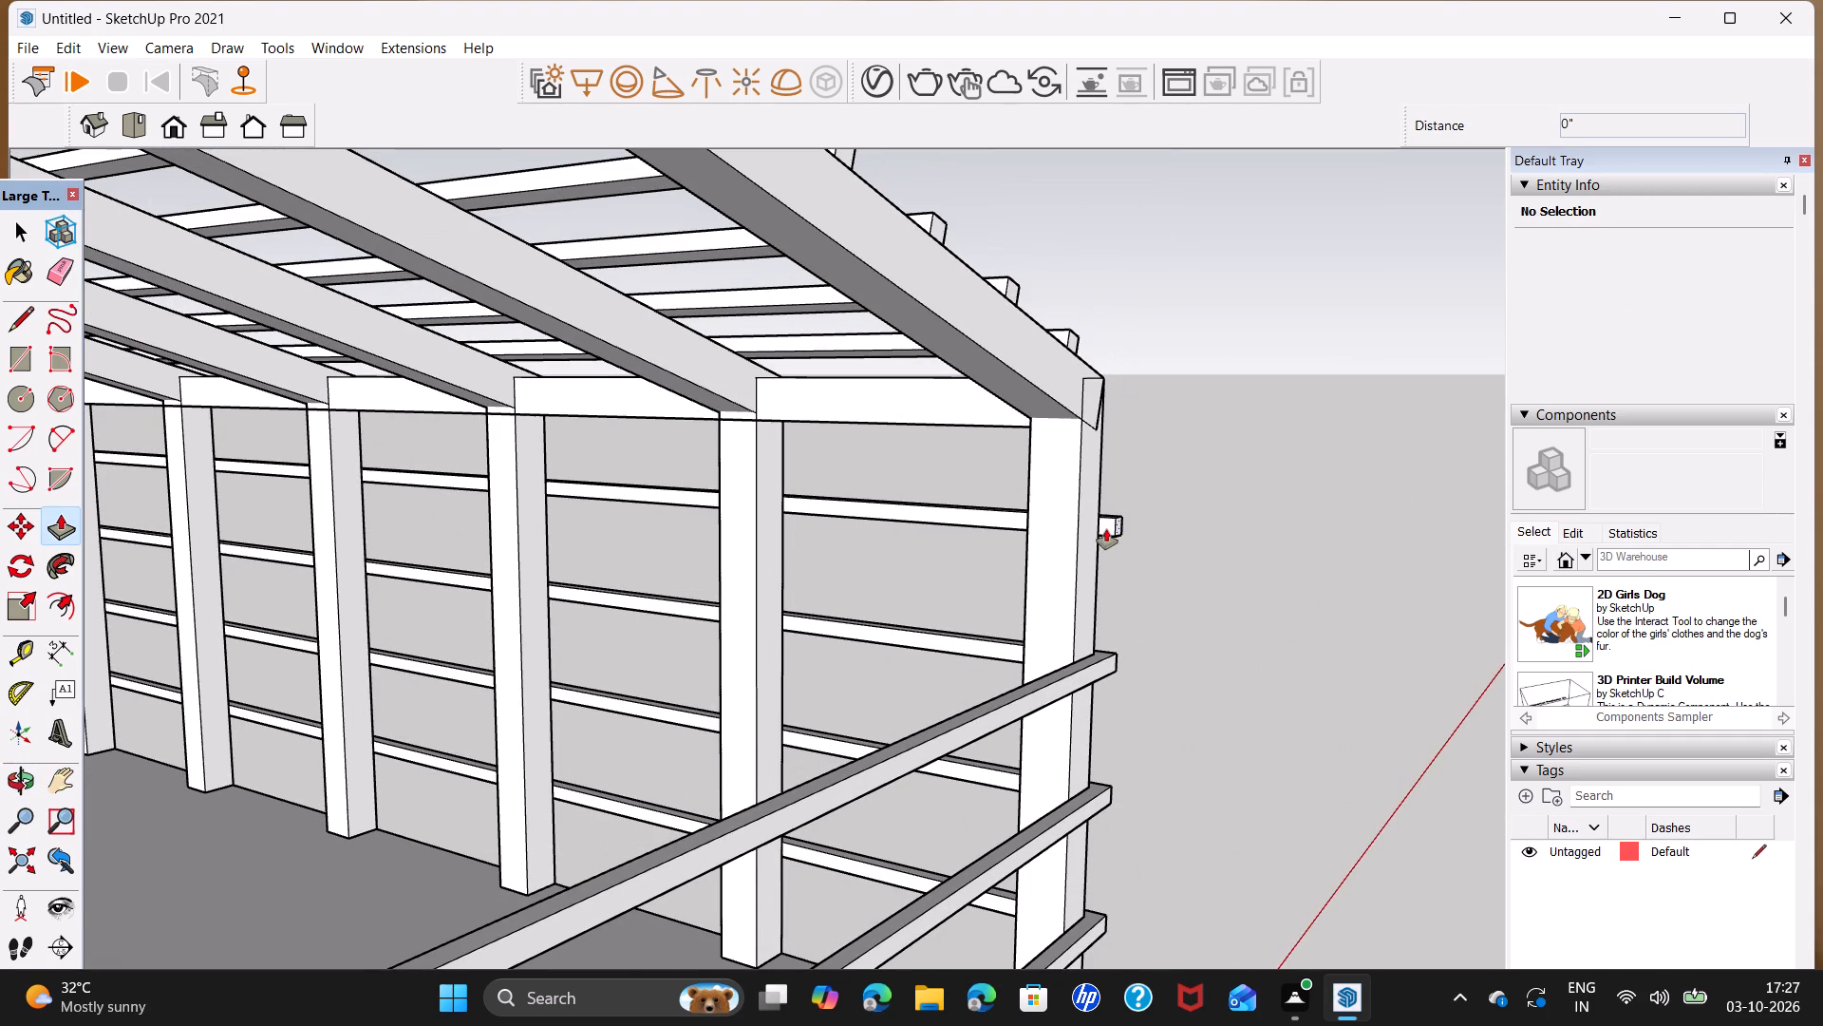
pyautogui.doubleClick(1106, 529)
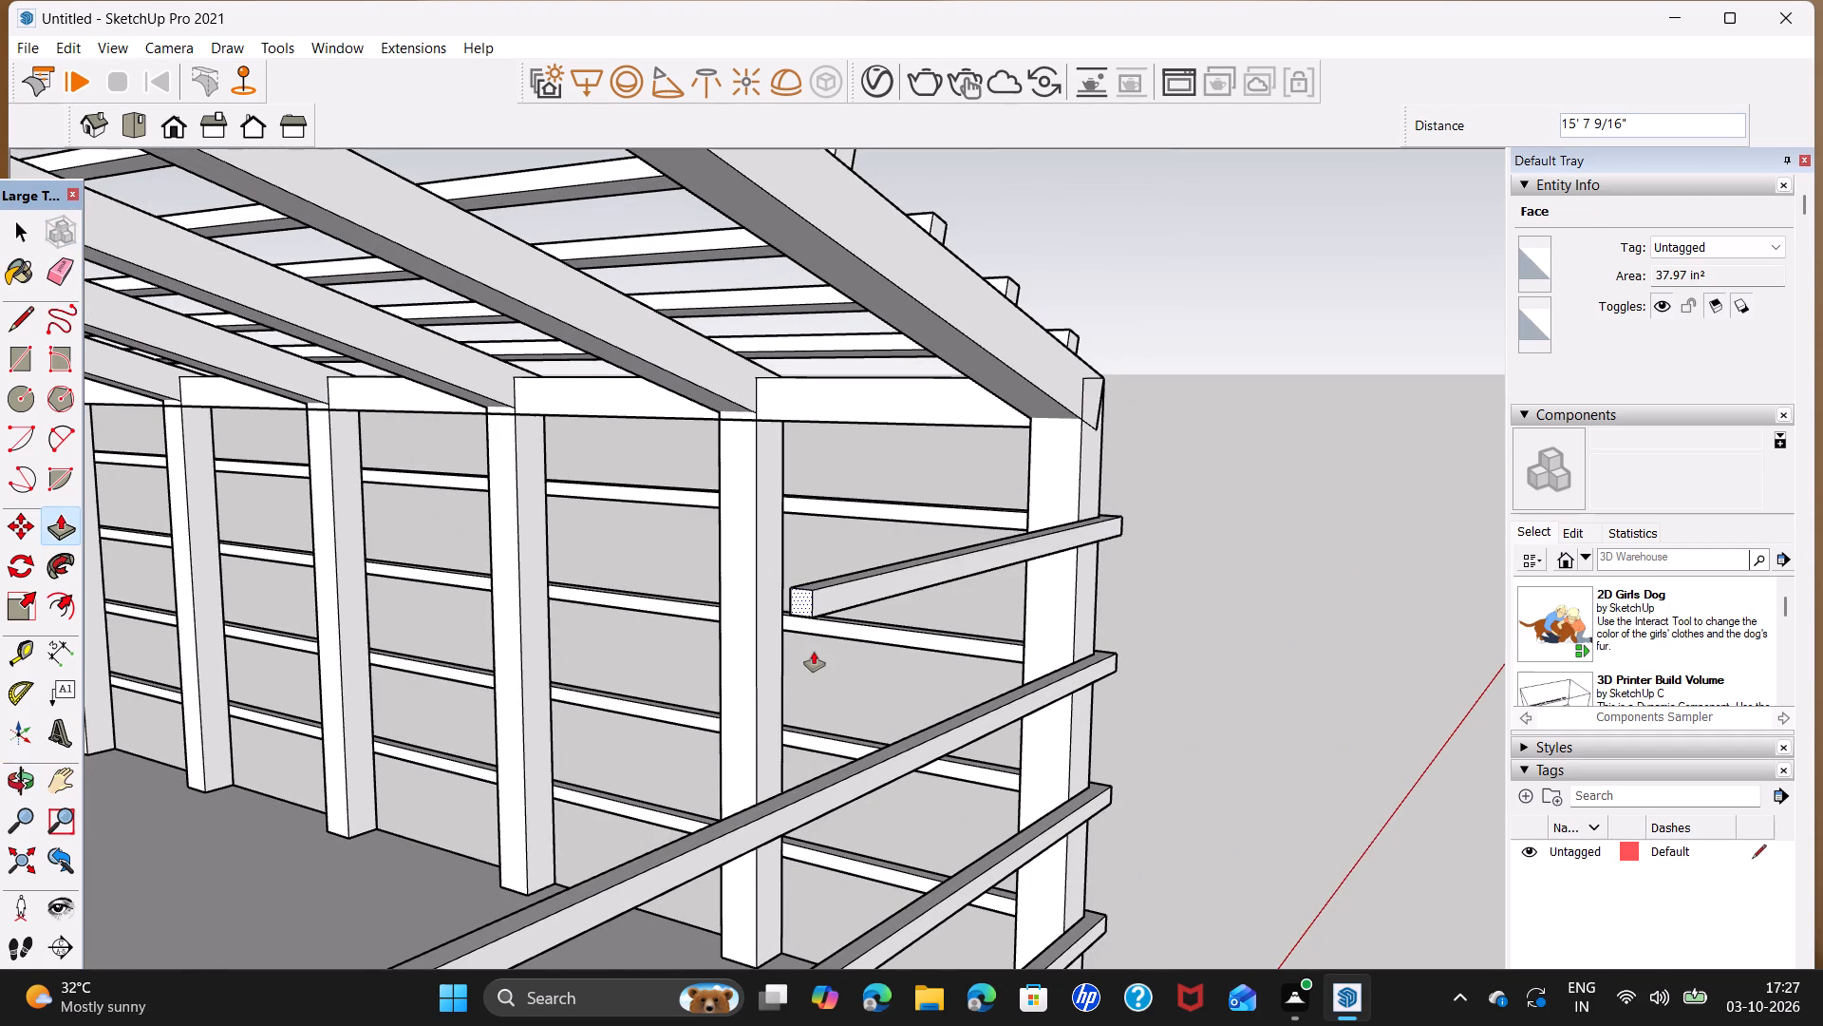
pyautogui.scroll(-7, 812, 654)
pyautogui.moveTo(542, 723); pyautogui.dragTo(1188, 487, button='middle')
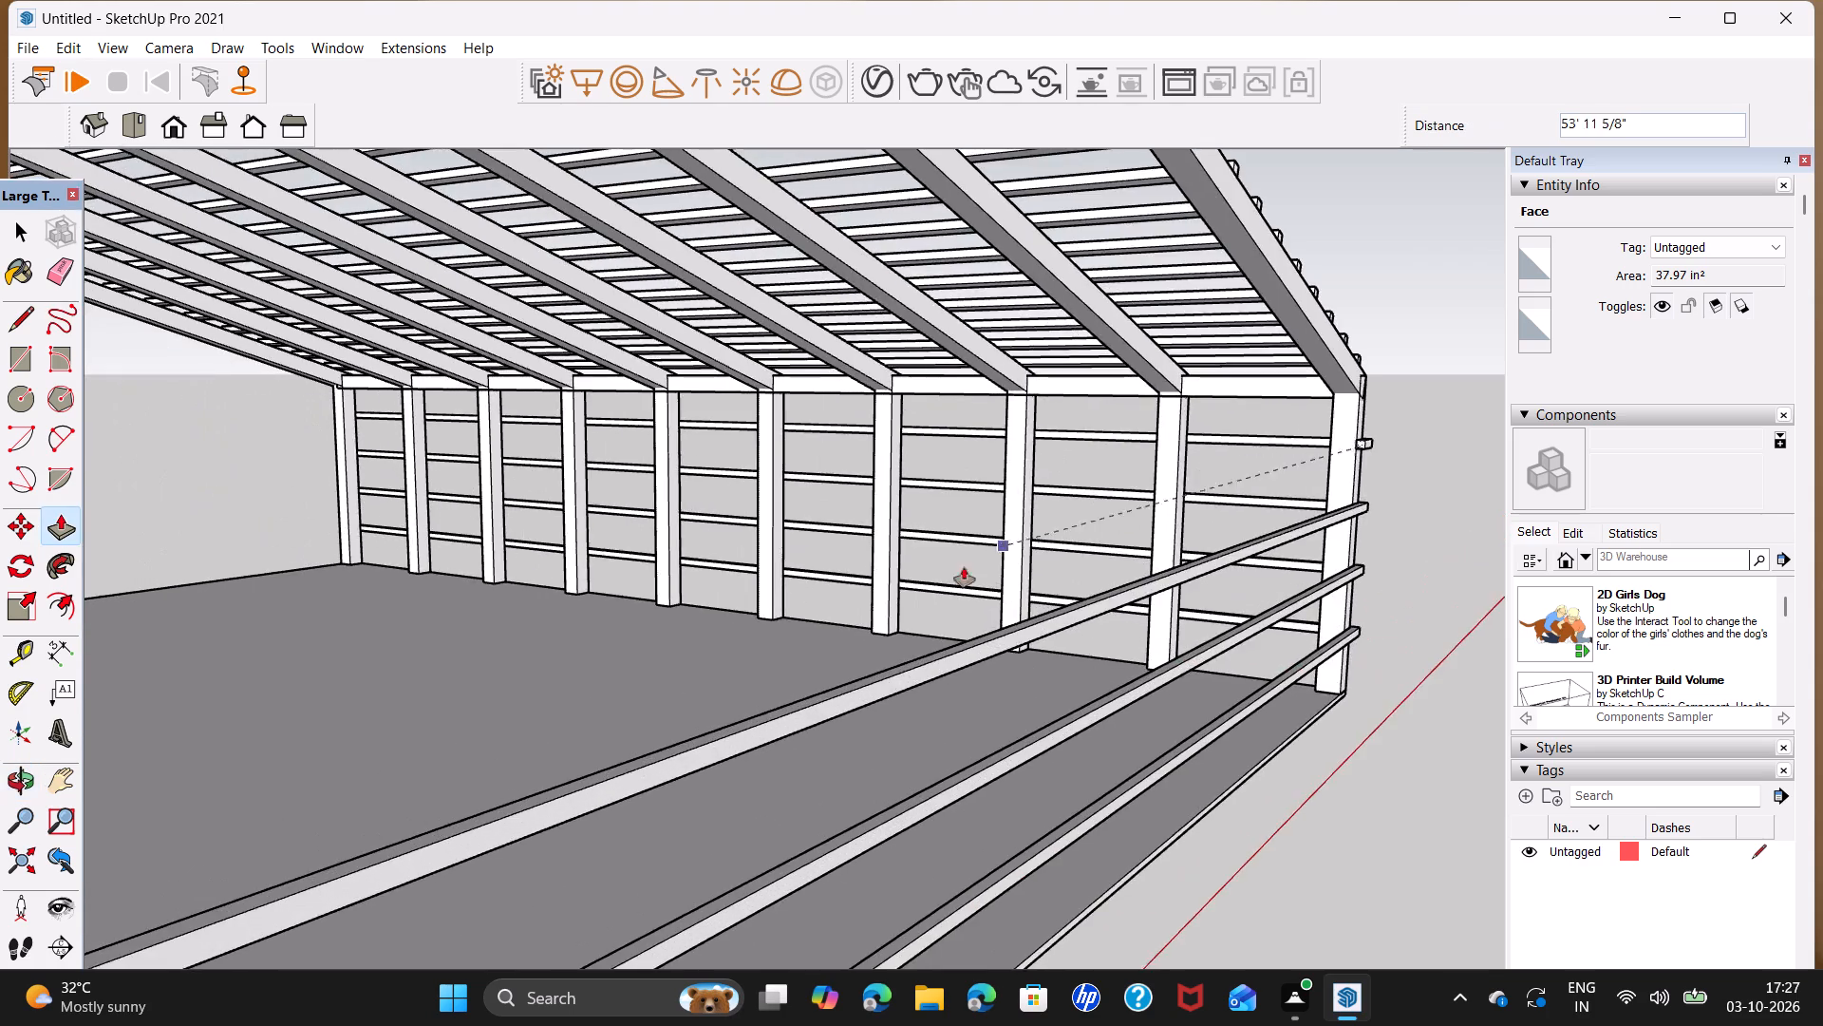
pyautogui.scroll(-6, 956, 575)
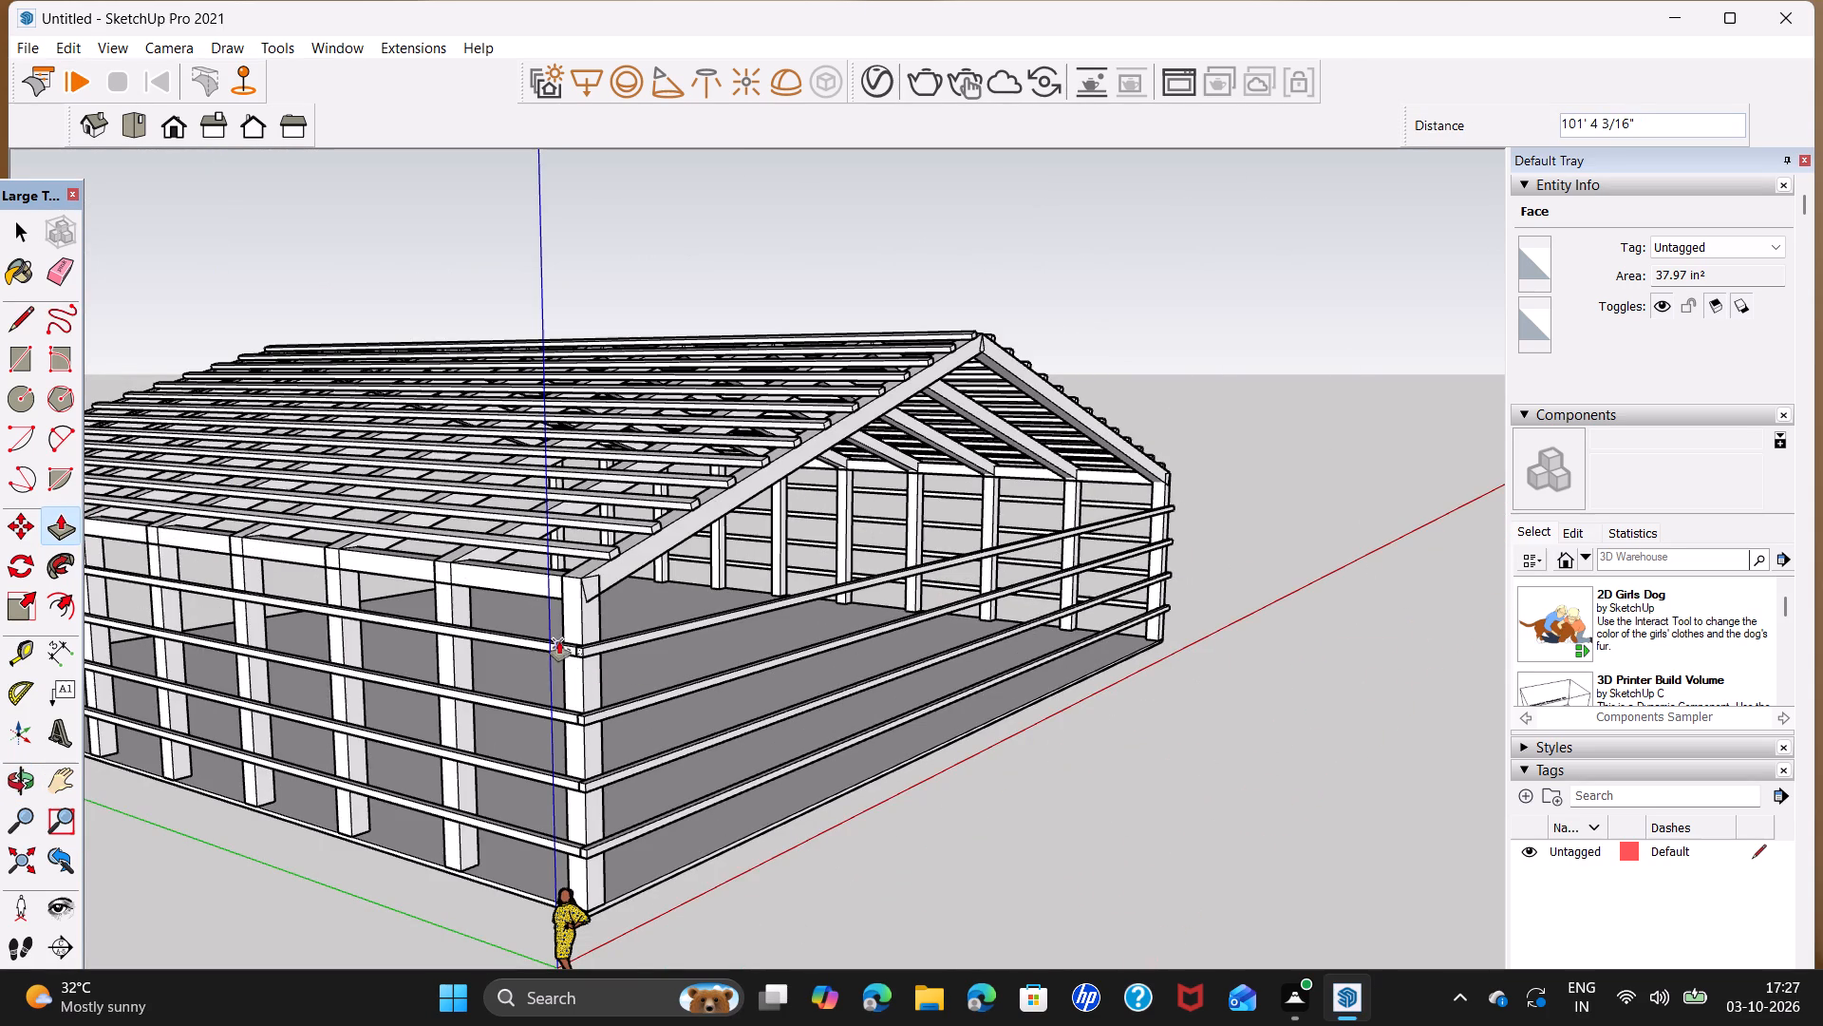
pyautogui.click(553, 637)
pyautogui.press('space')
# Examine the whole frame from the front gable end with its new girts, the sides and the opposite gable end.
pyautogui.scroll(-7, 923, 575)
pyautogui.moveTo(1072, 531); pyautogui.dragTo(492, 639, button='middle')
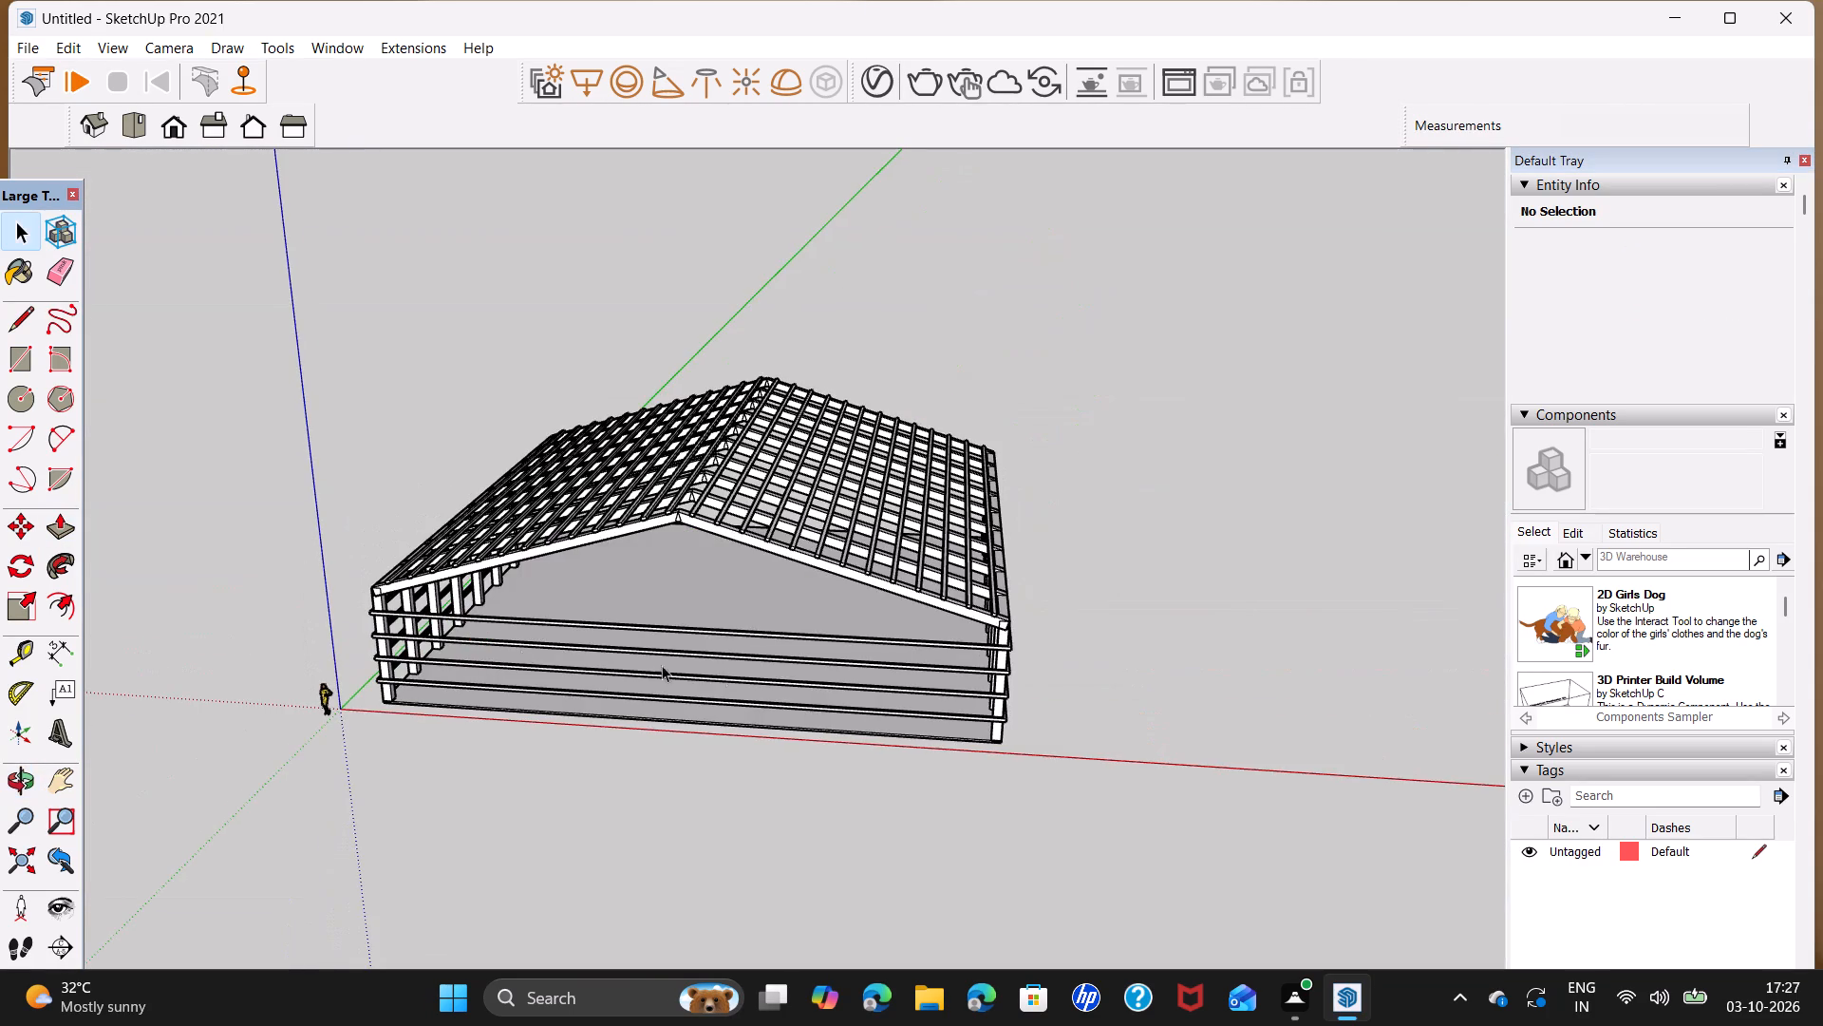
pyautogui.scroll(6, 728, 625)
pyautogui.scroll(-5, 1210, 596)
pyautogui.moveTo(1298, 616); pyautogui.dragTo(184, 682, button='middle')
pyautogui.scroll(-3, 592, 697)
pyautogui.moveTo(985, 728); pyautogui.dragTo(570, 812, button='middle')
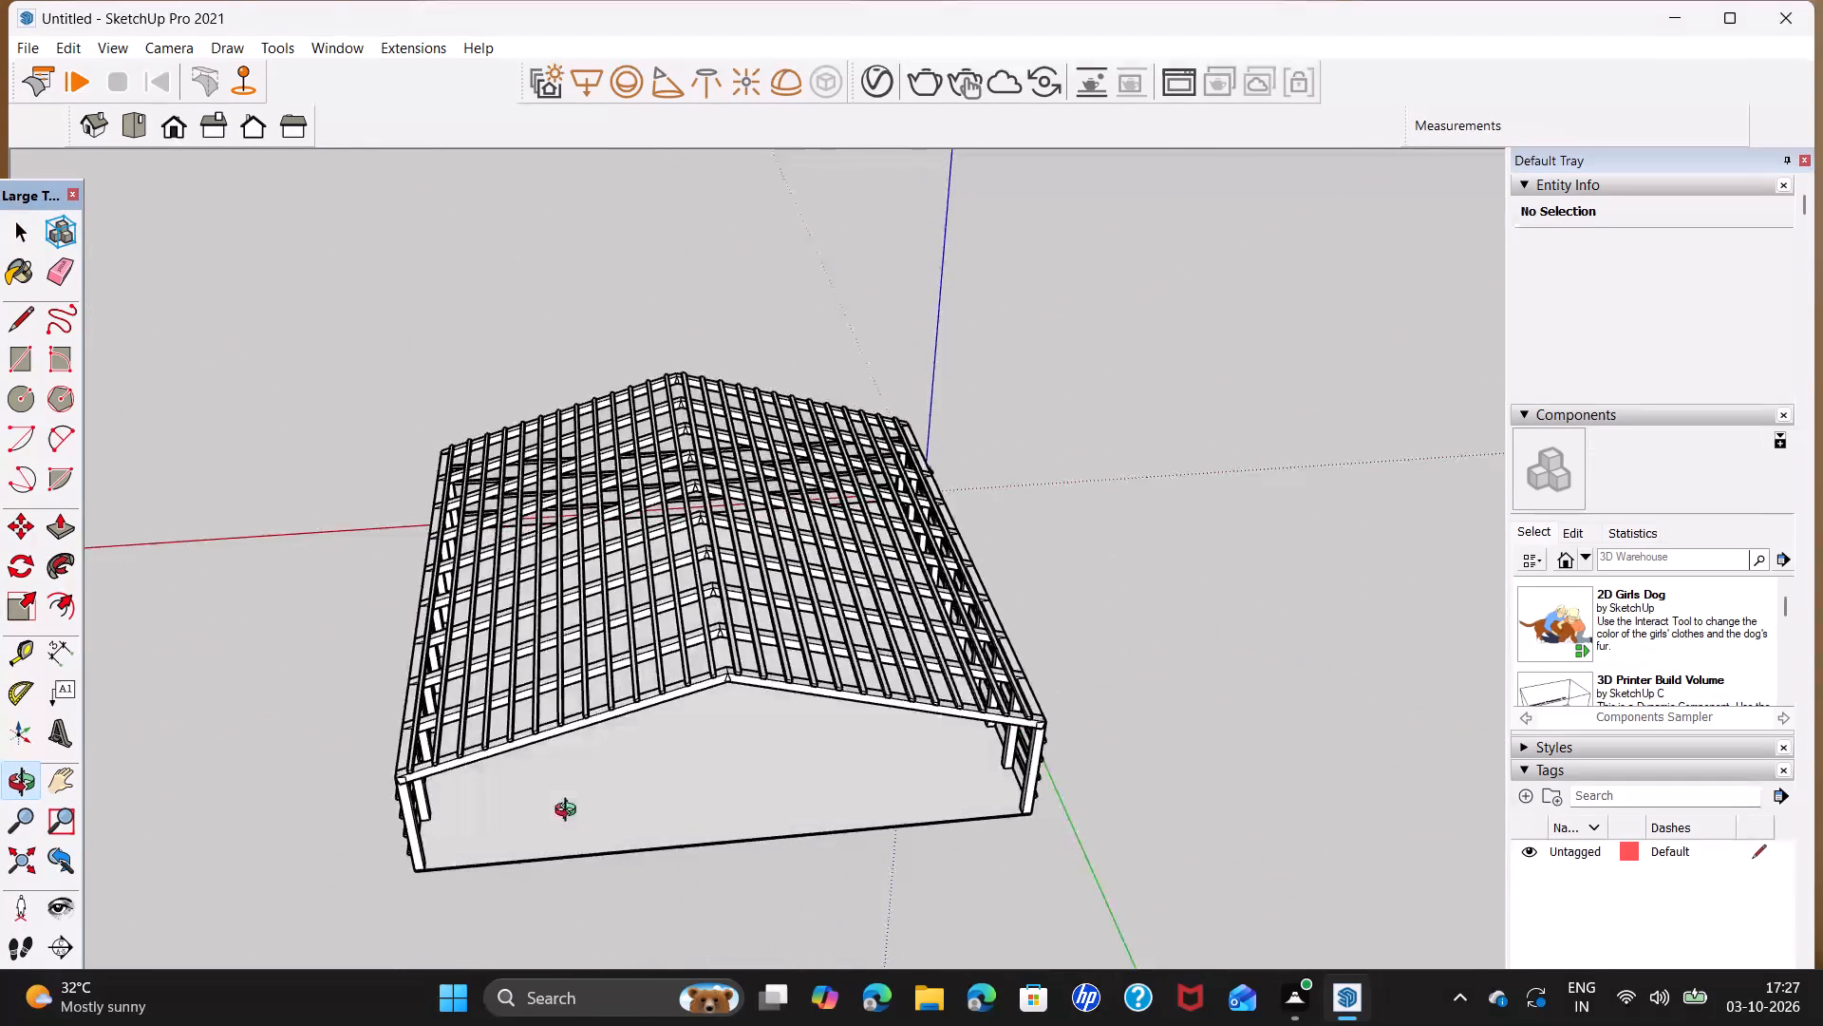
pyautogui.moveTo(570, 812); pyautogui.dragTo(488, 877, button='middle')
pyautogui.scroll(-1, 780, 786)
pyautogui.moveTo(735, 809); pyautogui.dragTo(811, 836, button='middle')
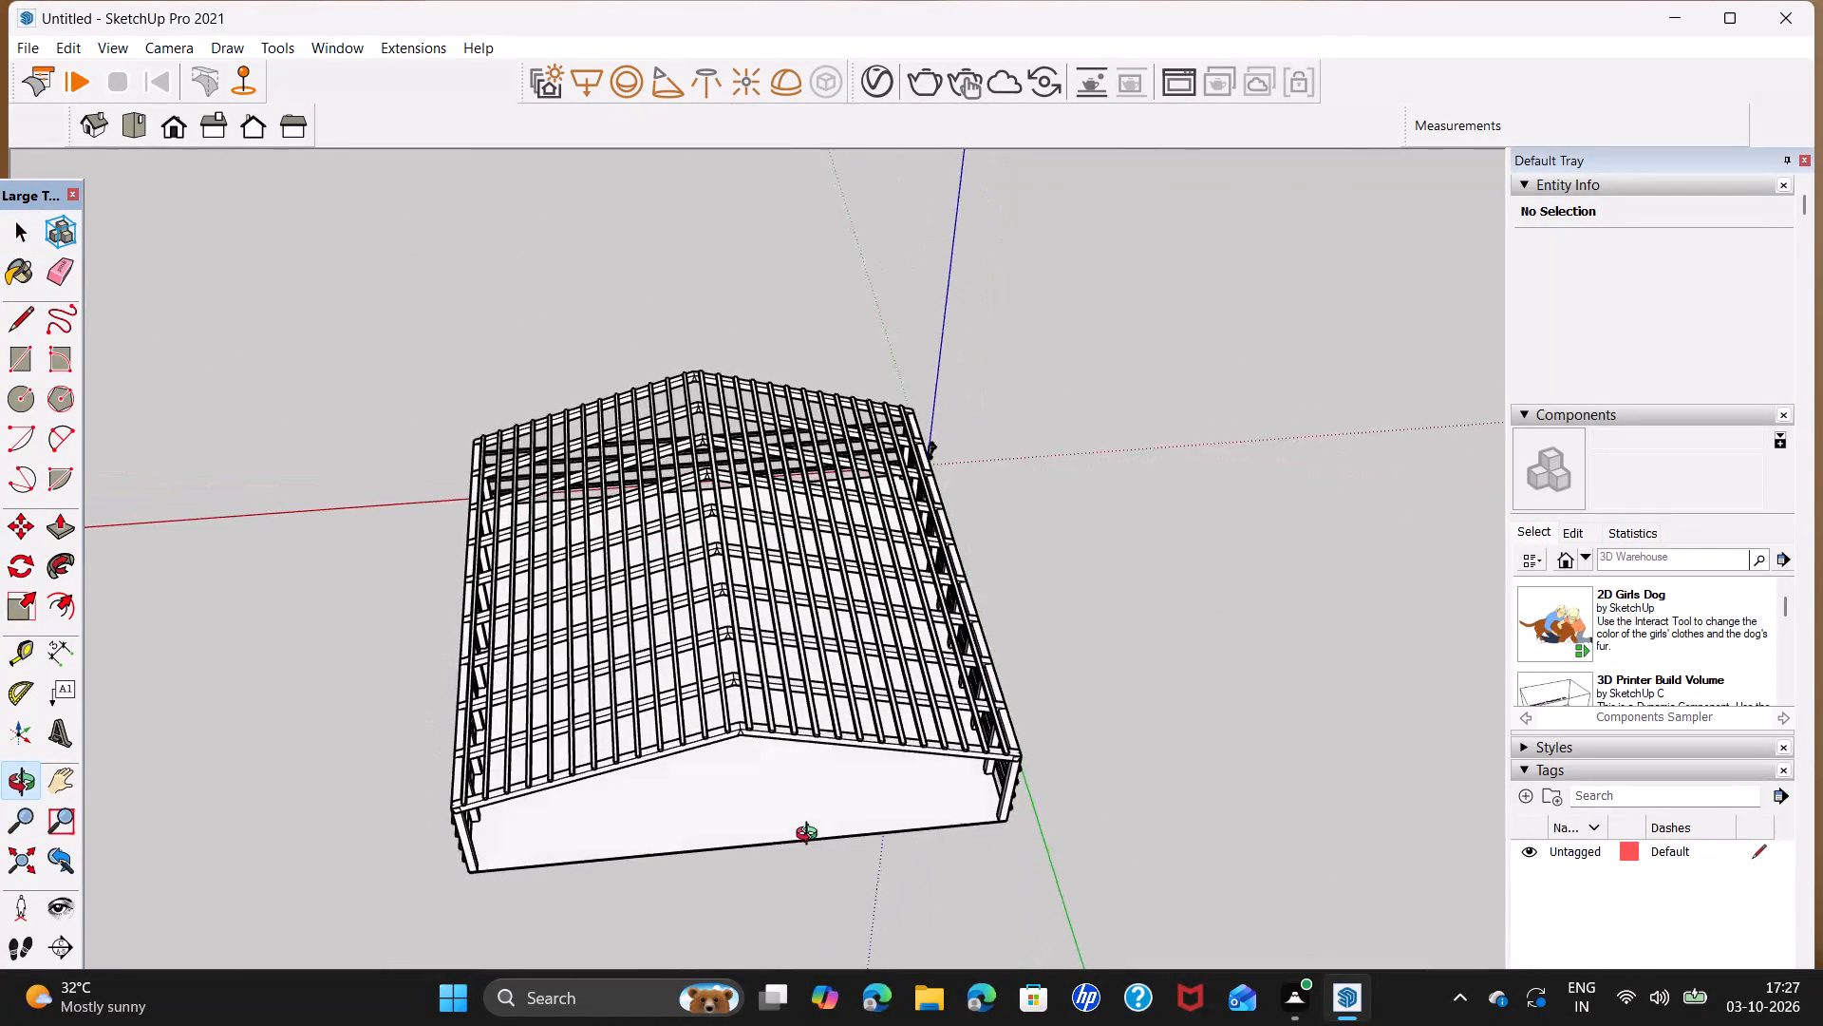
pyautogui.moveTo(811, 836); pyautogui.dragTo(780, 847, button='middle')
pyautogui.press('space')
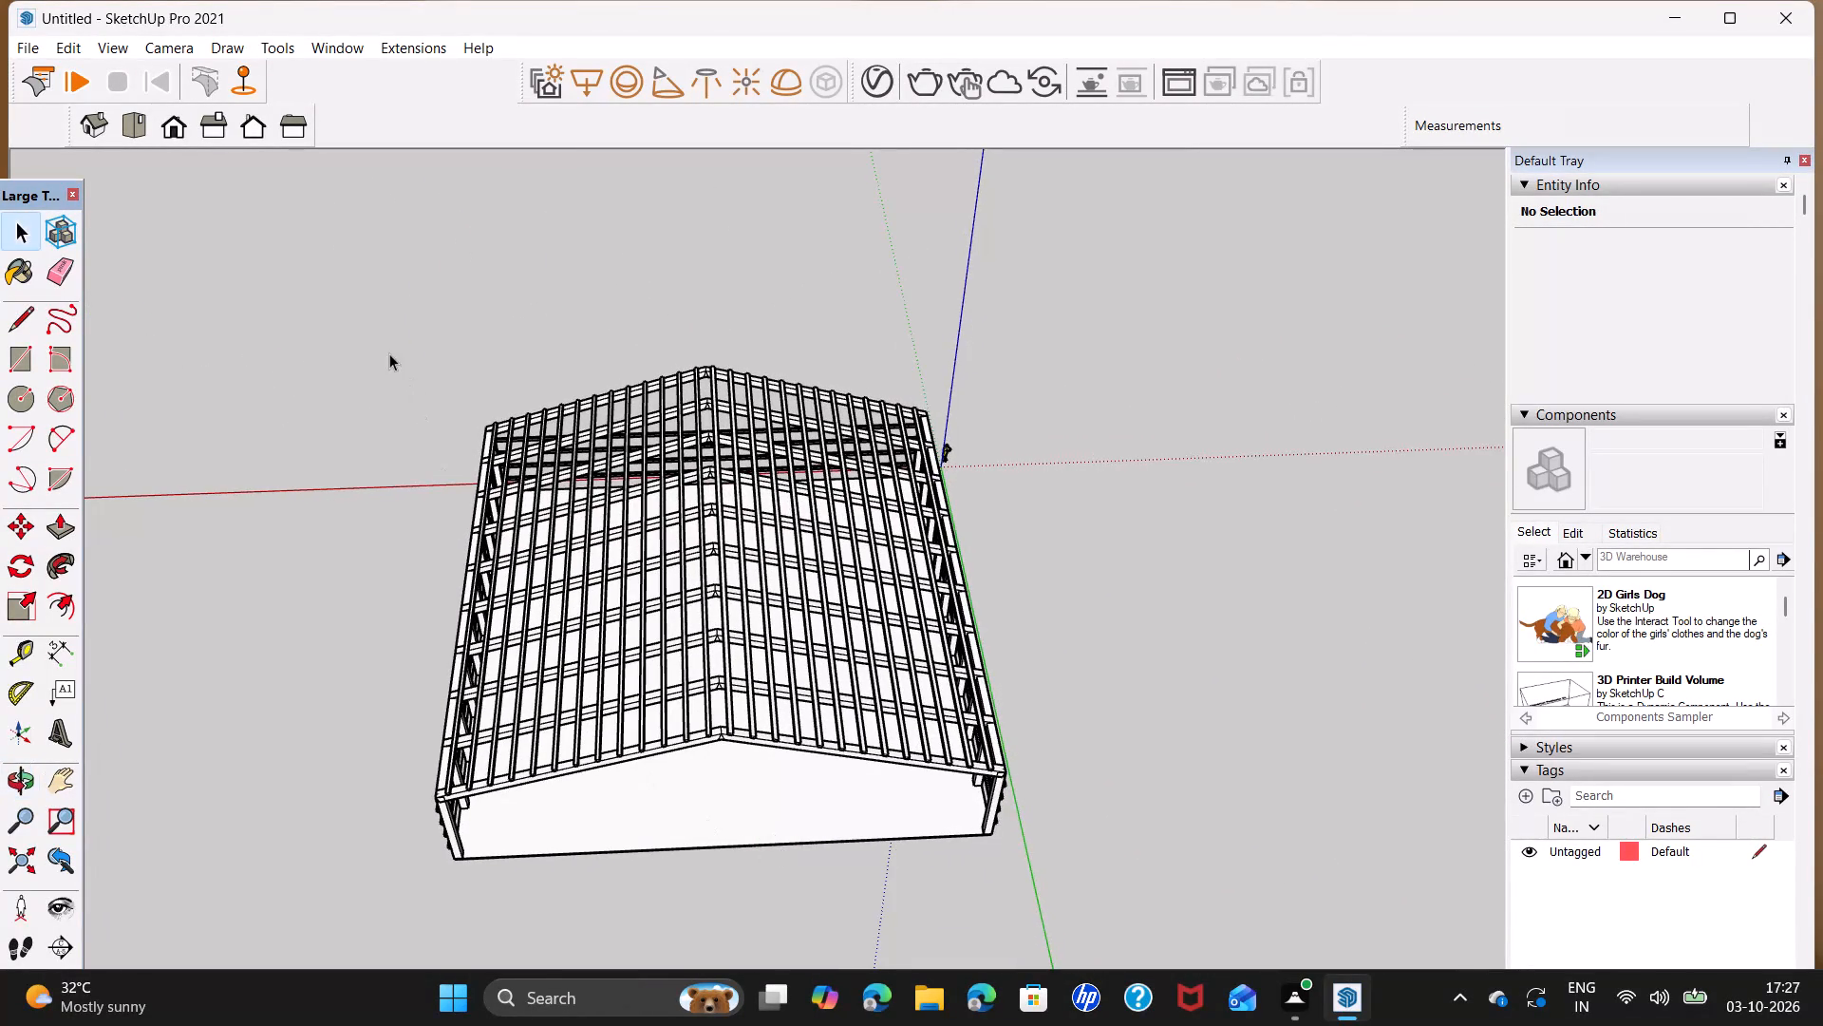
pyautogui.click(389, 353)
pyautogui.click(254, 332)
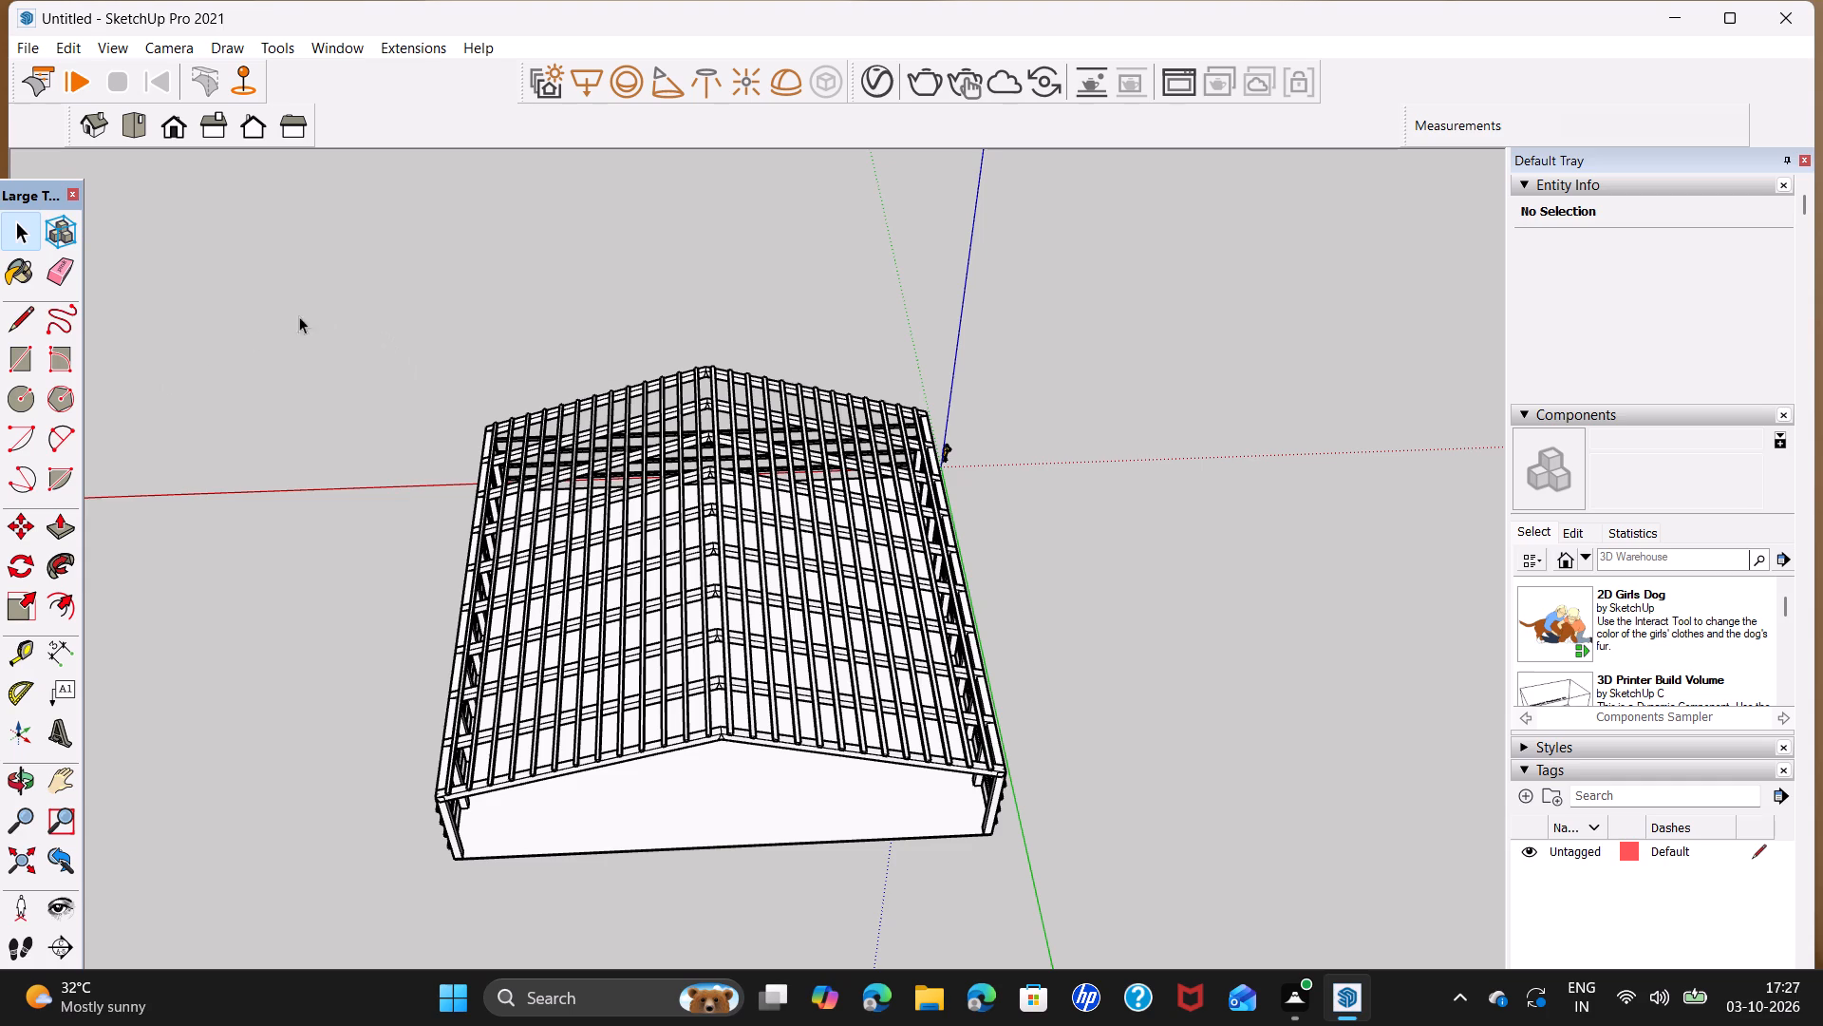
# Copy the entire building frame about 123' 8 5/16" in the negative red-axis direction, leaving a gap beside the original.
pyautogui.moveTo(283, 319); pyautogui.dragTo(1129, 919)
pyautogui.scroll(-2, 1083, 829)
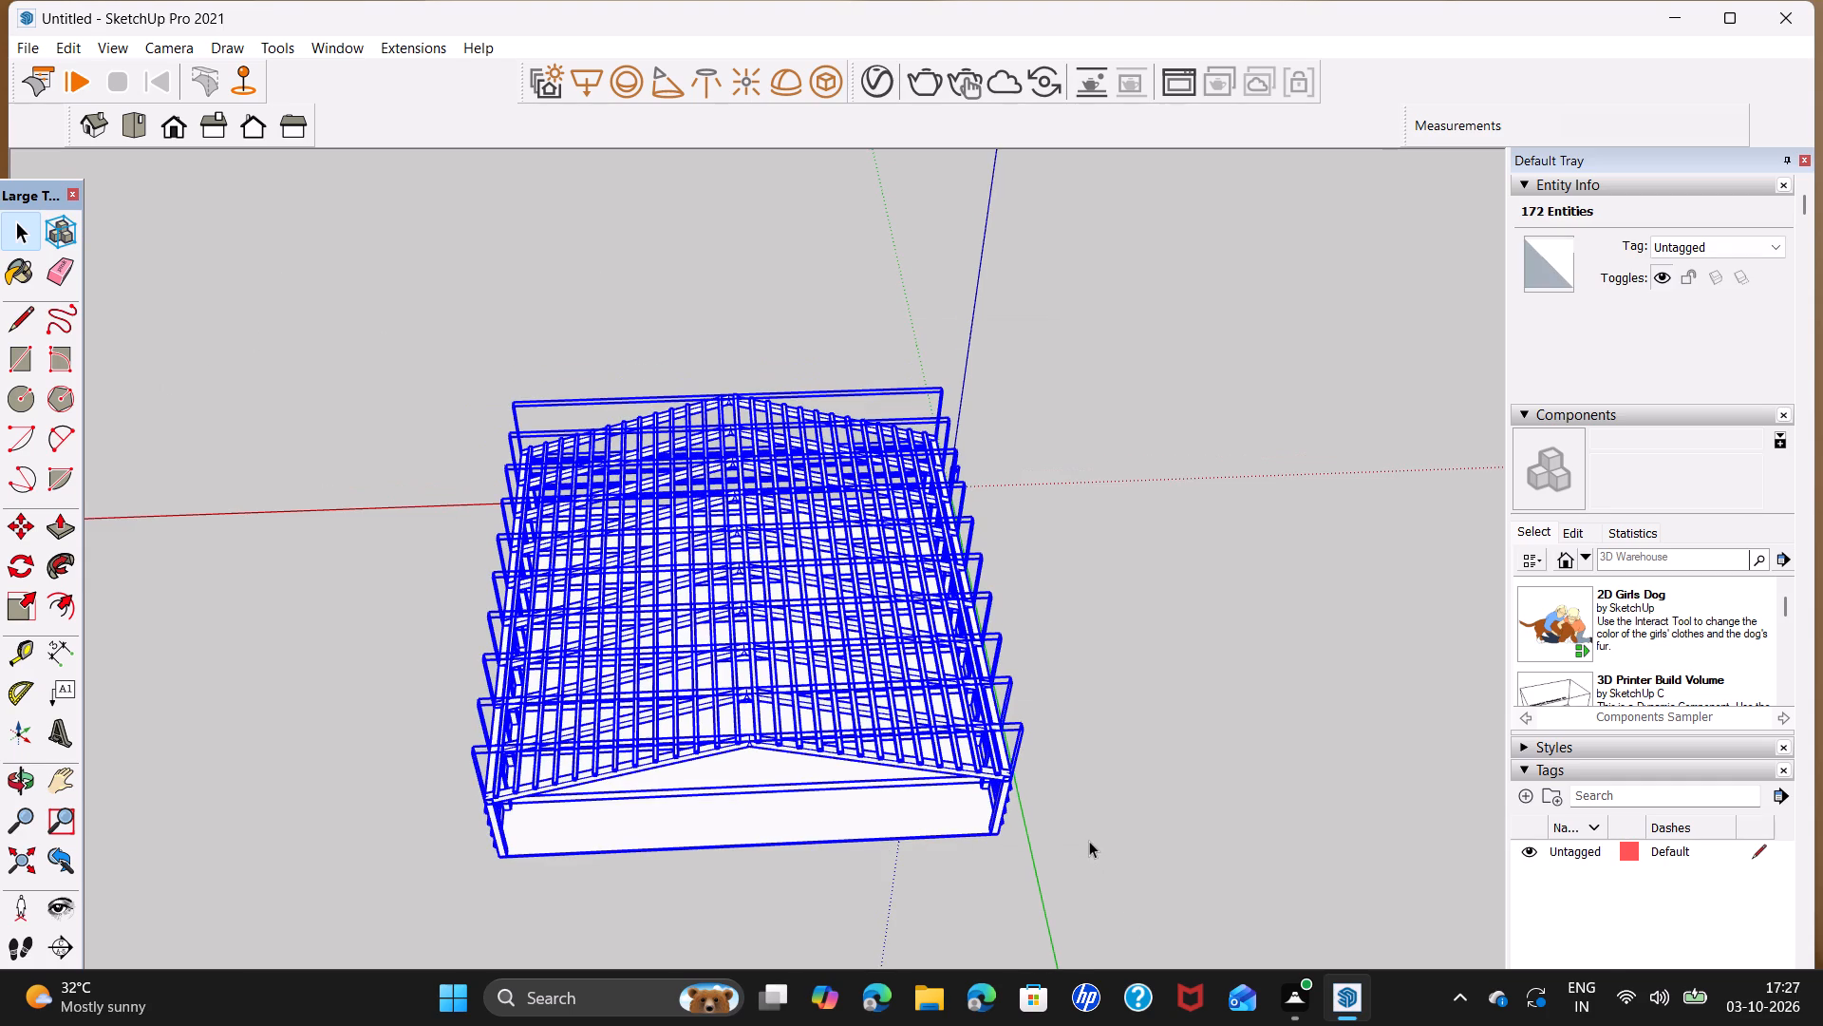
pyautogui.press('m')
pyautogui.press('Return')
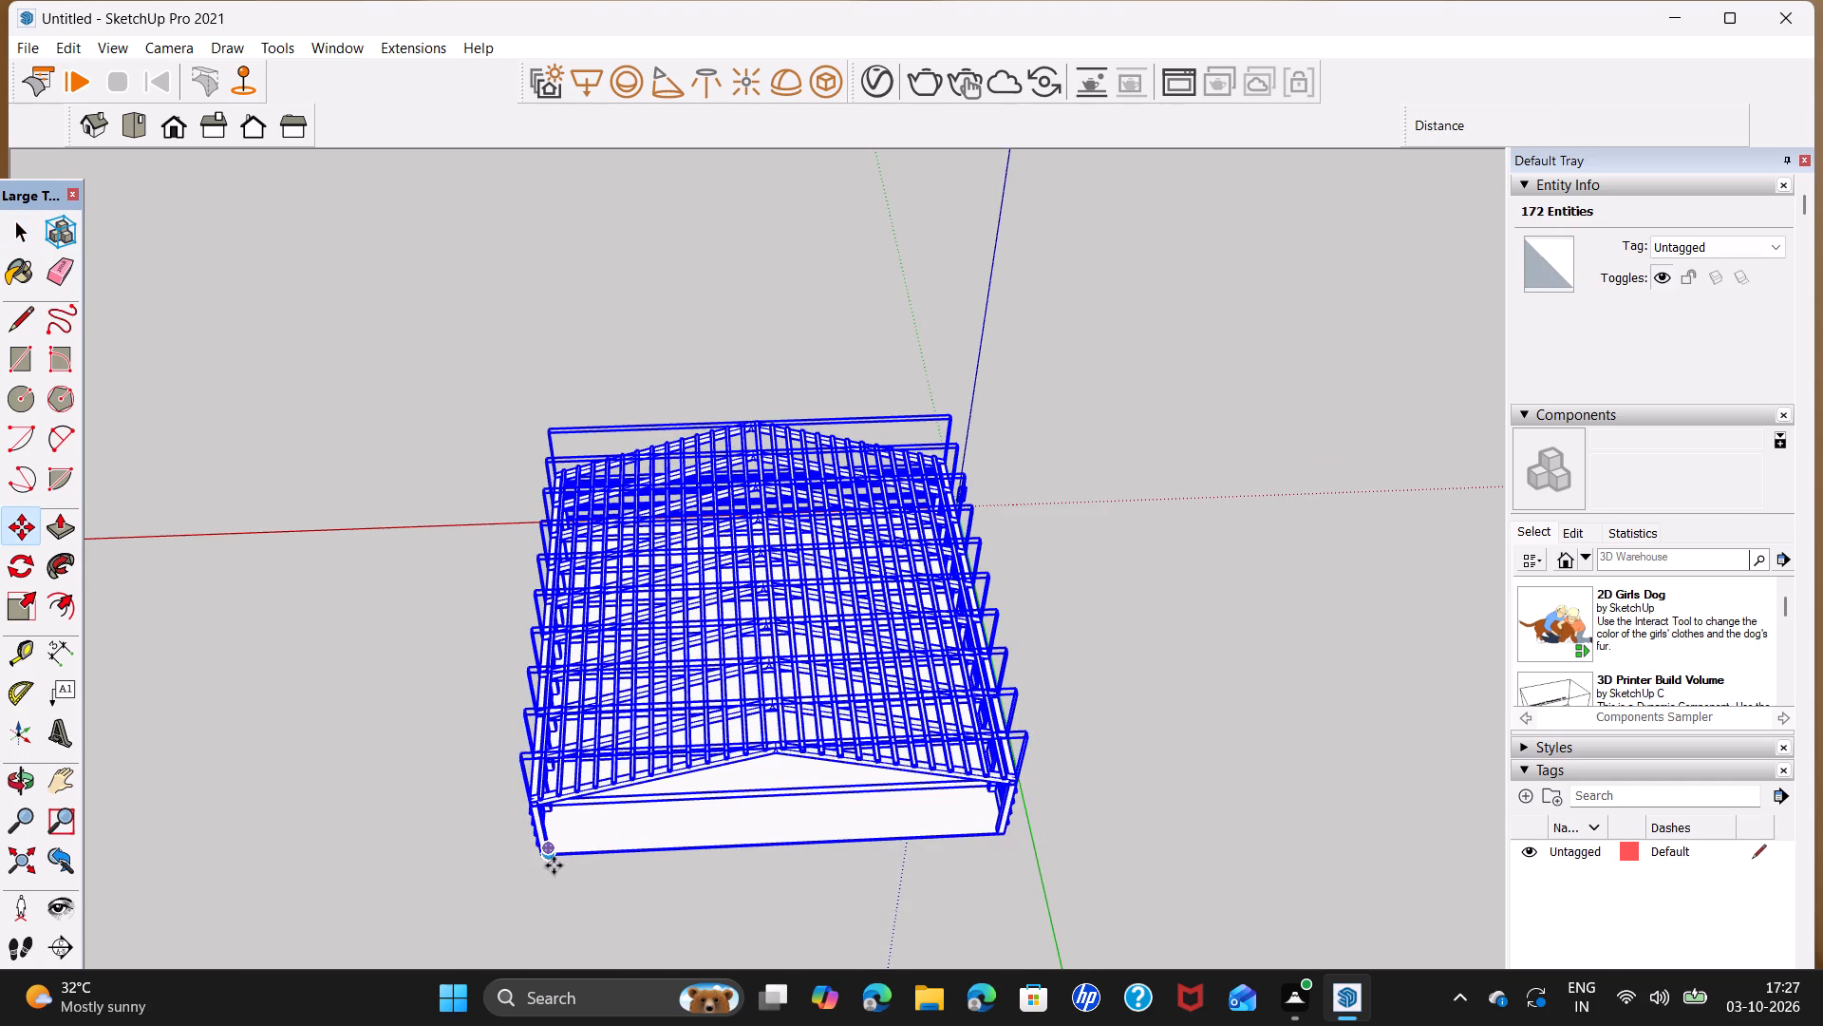
pyautogui.click(541, 857)
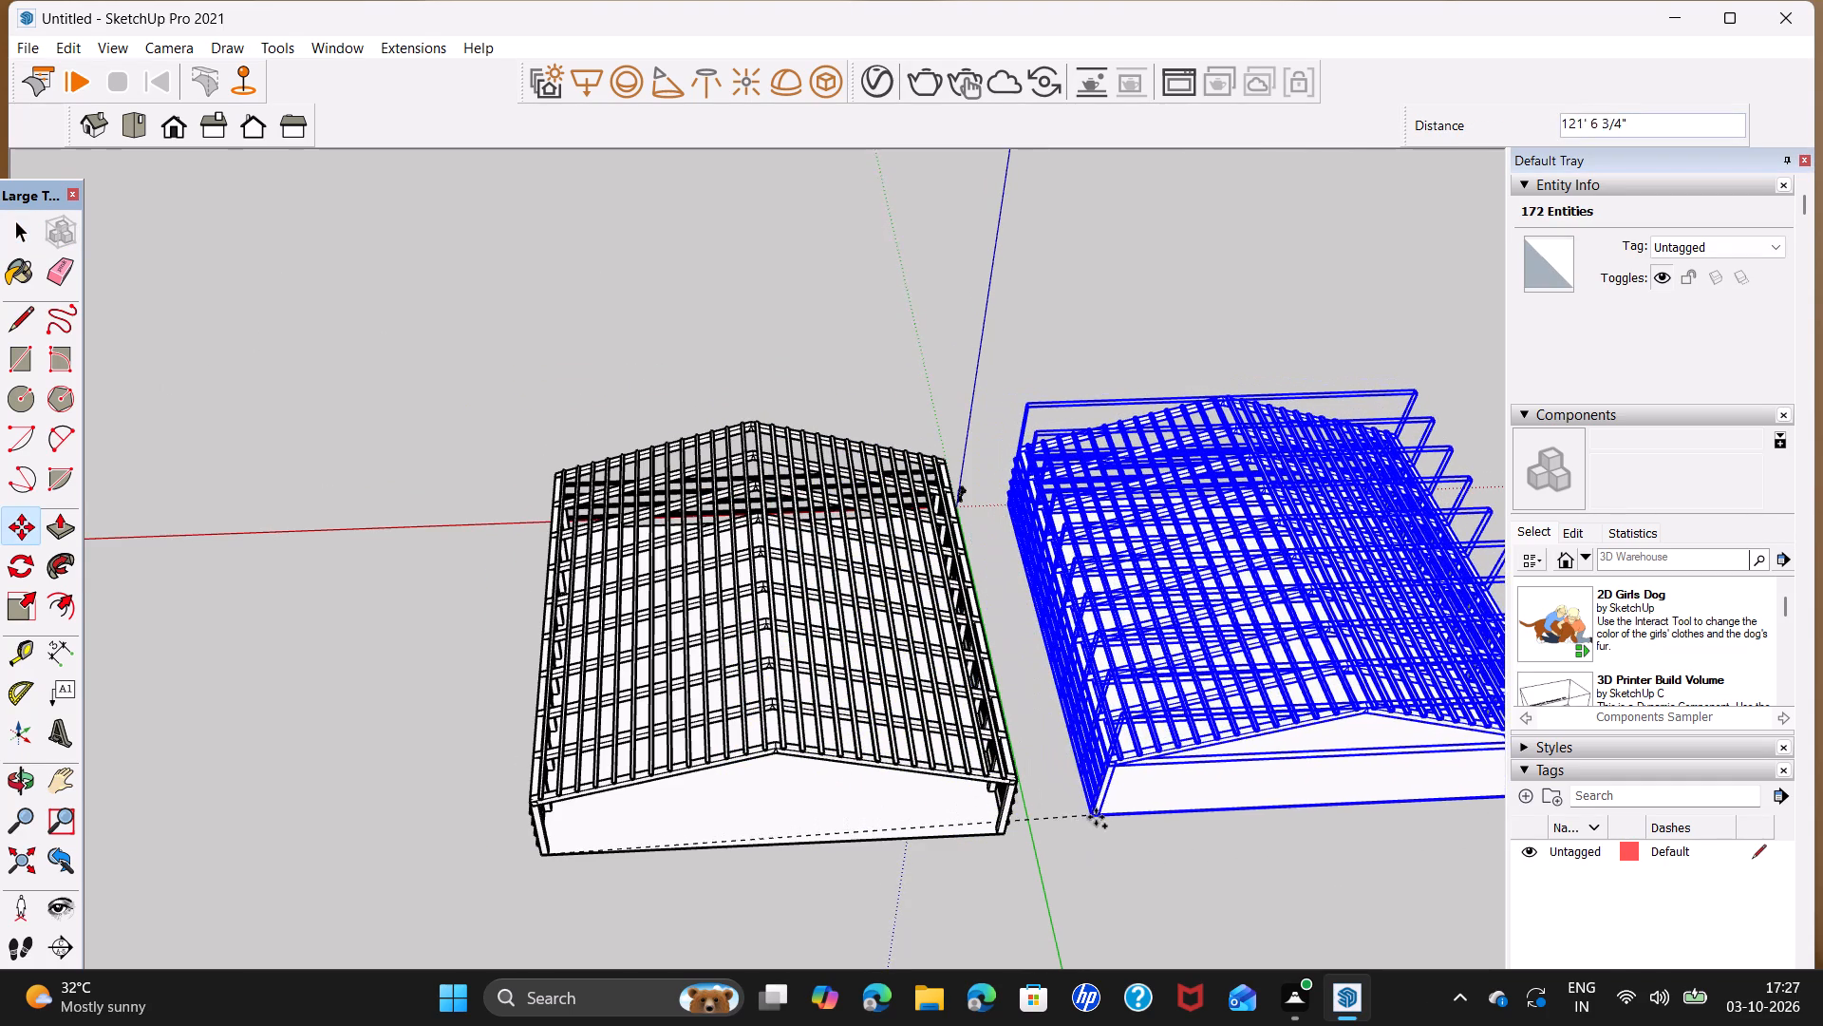
pyautogui.click(1107, 826)
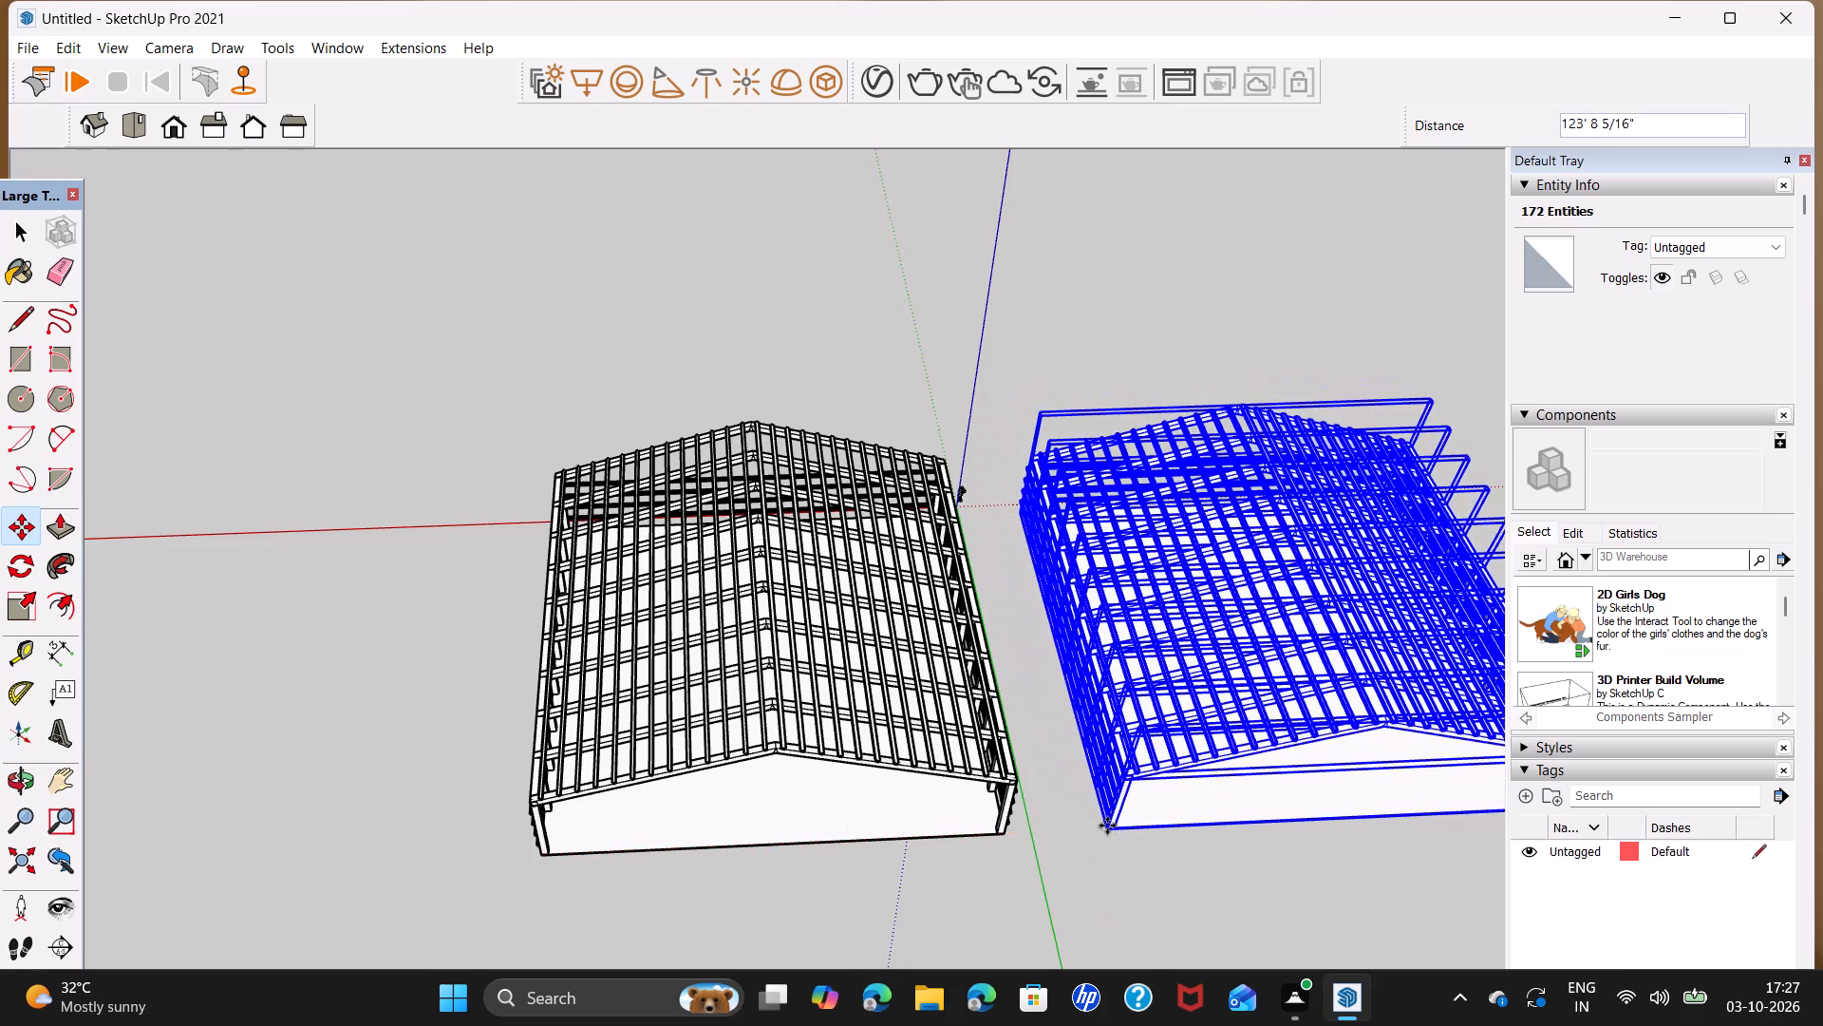
pyautogui.press('space')
pyautogui.scroll(-3, 1052, 804)
pyautogui.moveTo(1084, 798); pyautogui.dragTo(695, 803, button='middle')
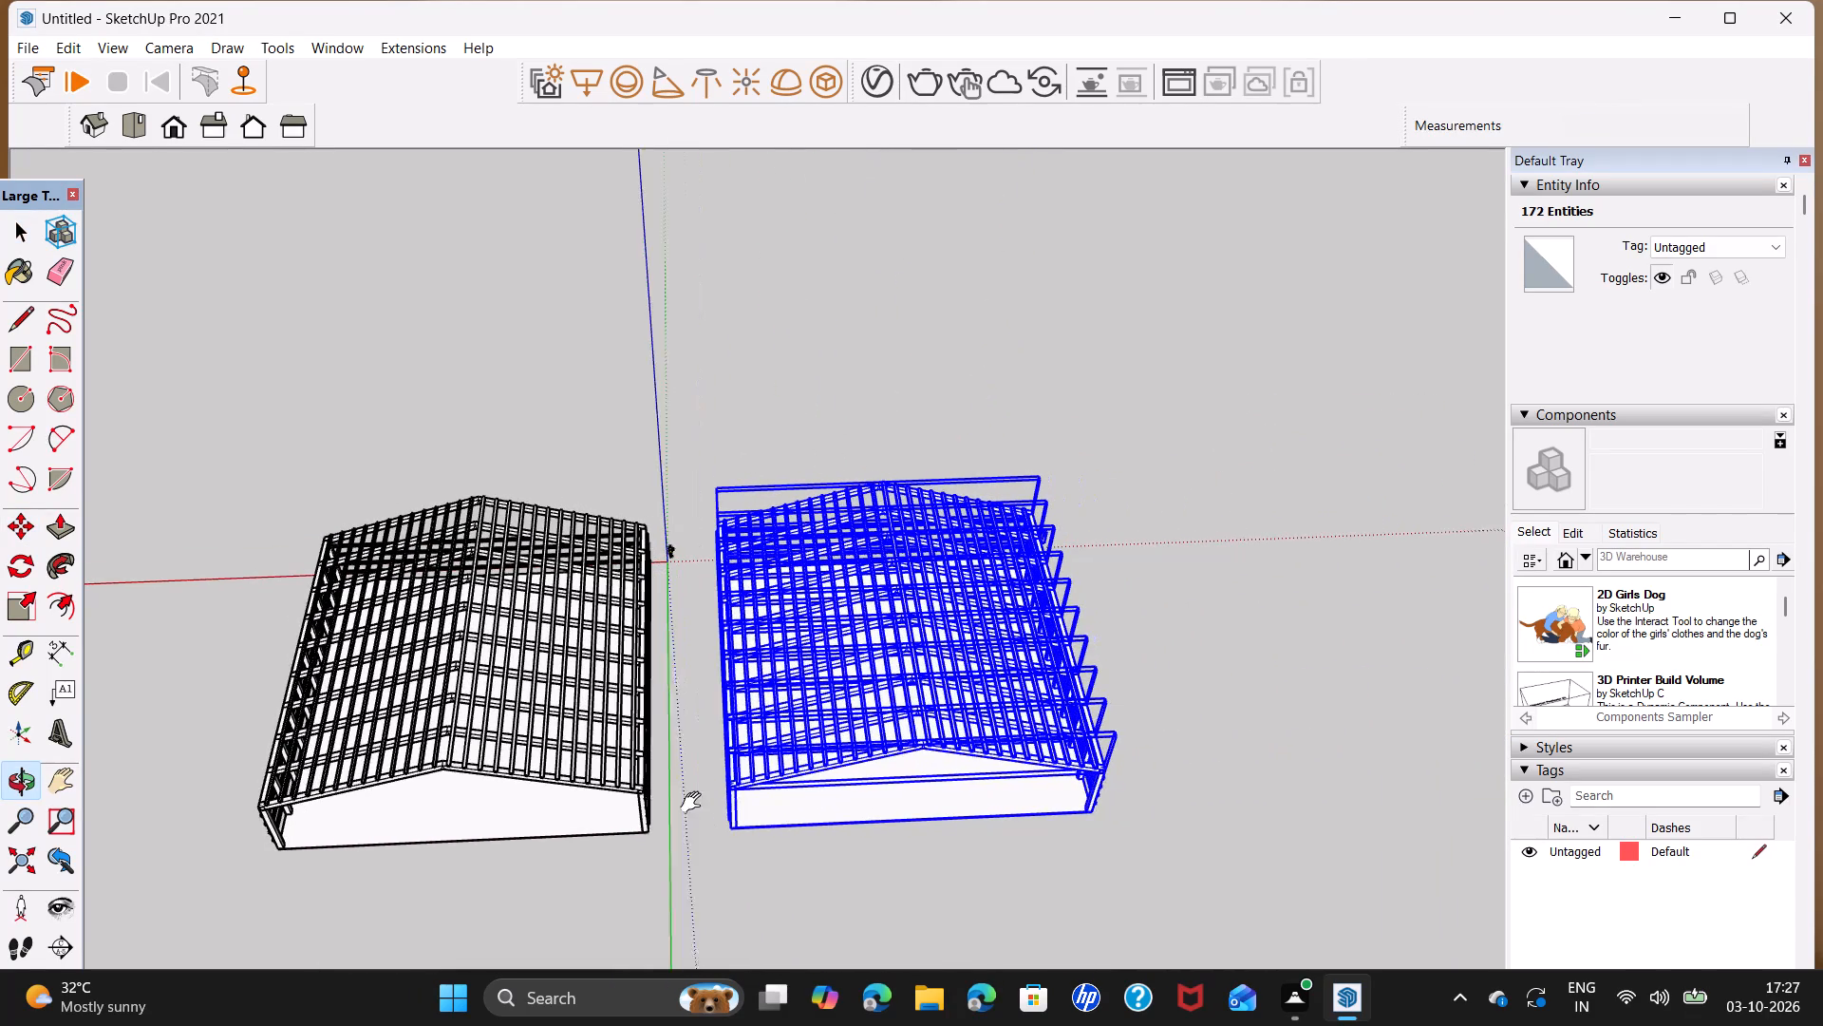
pyautogui.moveTo(695, 803); pyautogui.dragTo(691, 803, button='middle')
pyautogui.scroll(1, 691, 803)
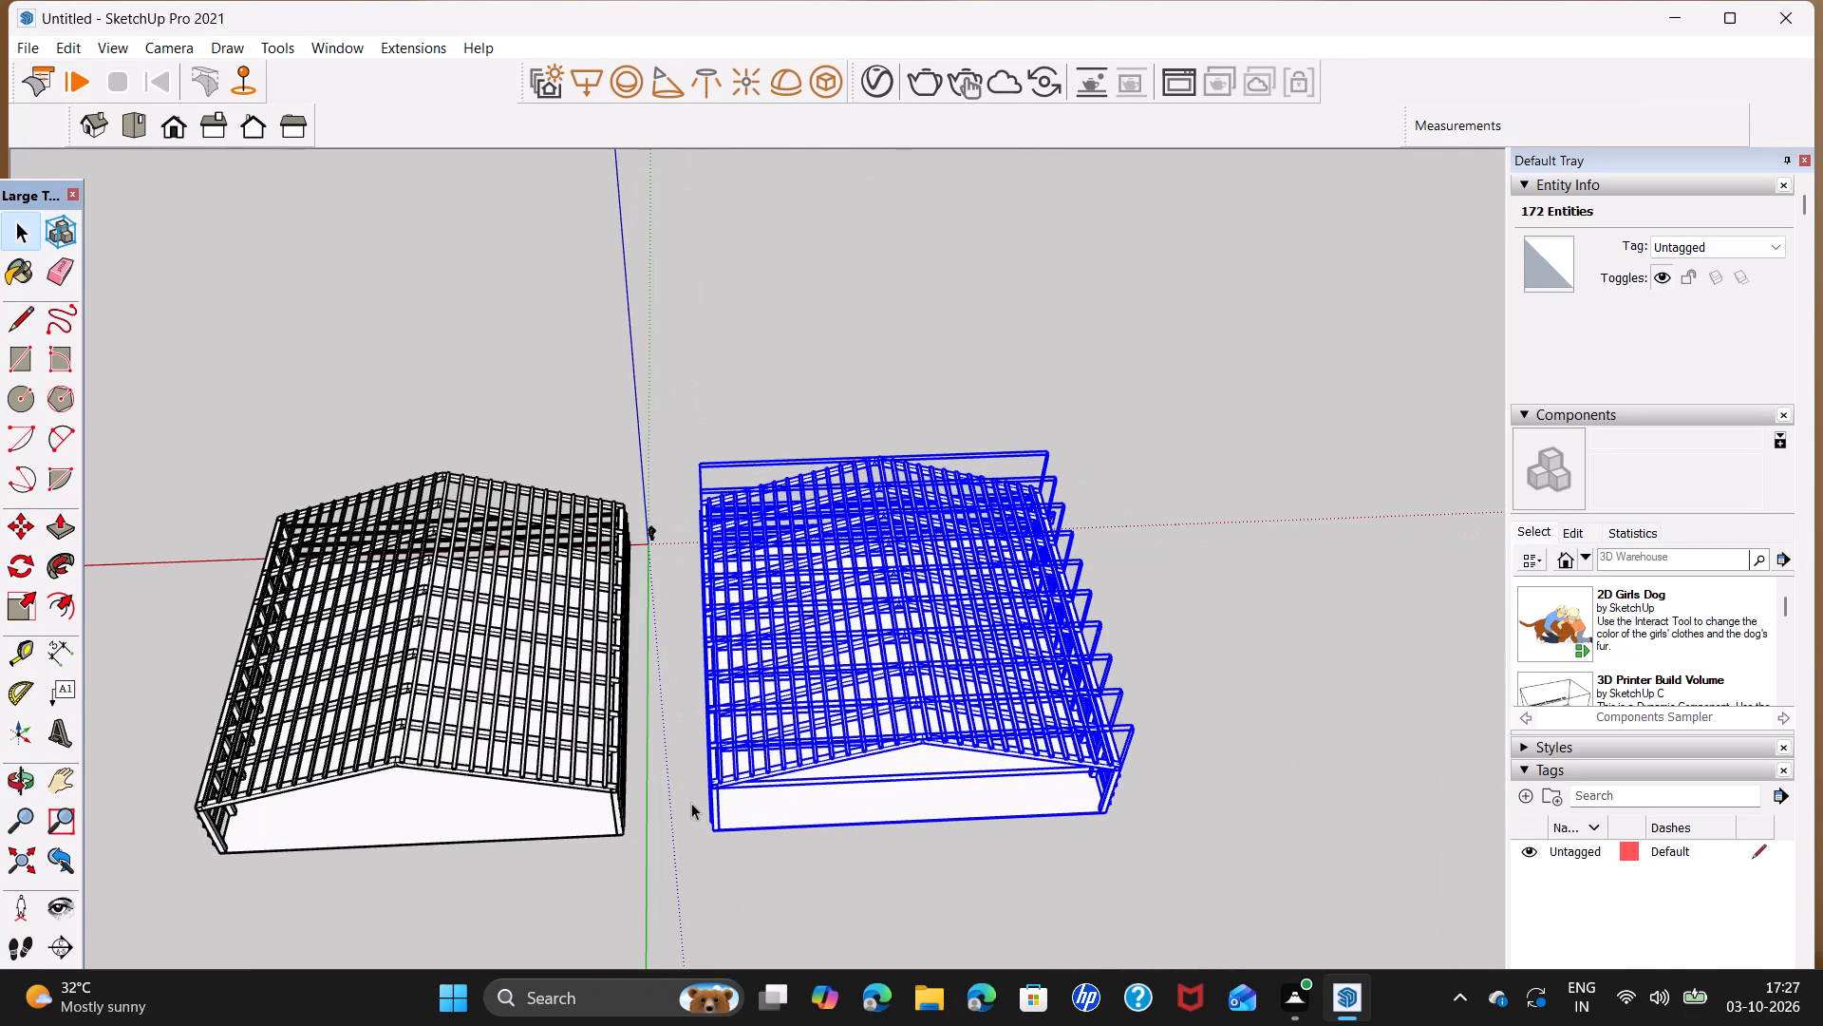
pyautogui.click(838, 872)
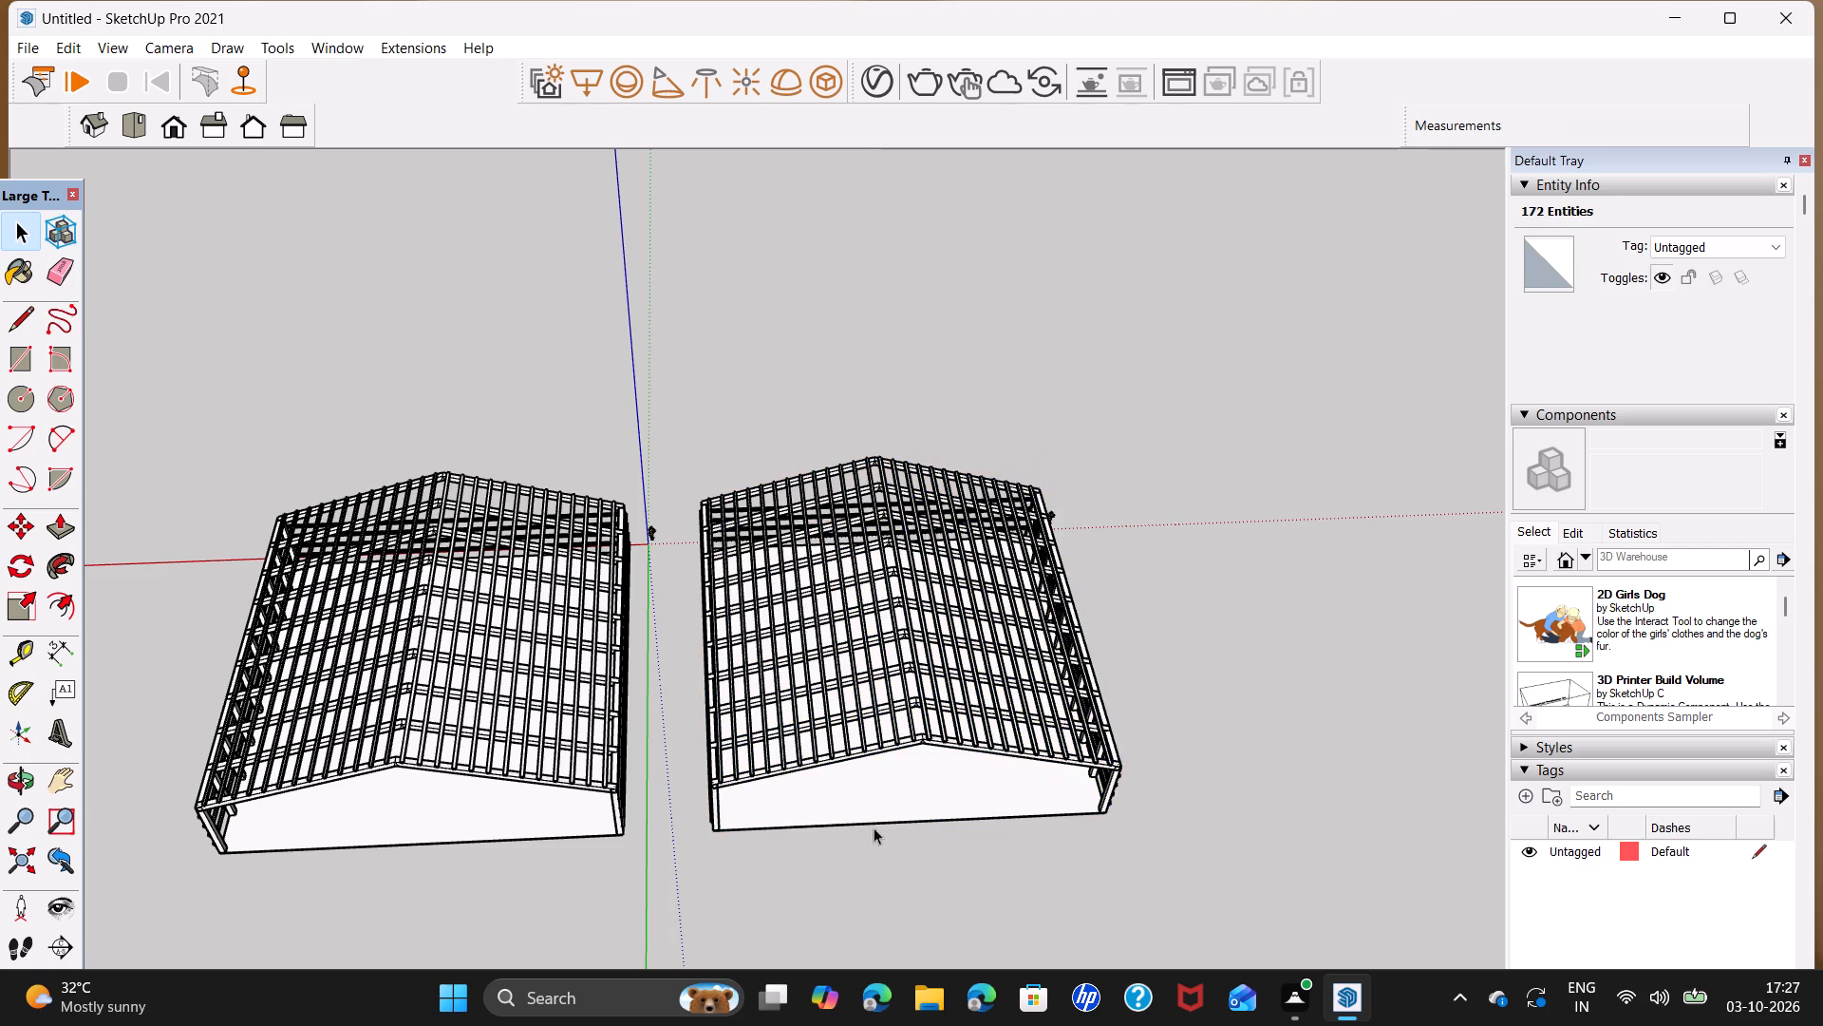
# Examine the two frames side by side from above and from their front gable ends.
pyautogui.scroll(1, 903, 826)
pyautogui.moveTo(902, 825); pyautogui.dragTo(906, 839, button='middle')
pyautogui.scroll(-3, 780, 838)
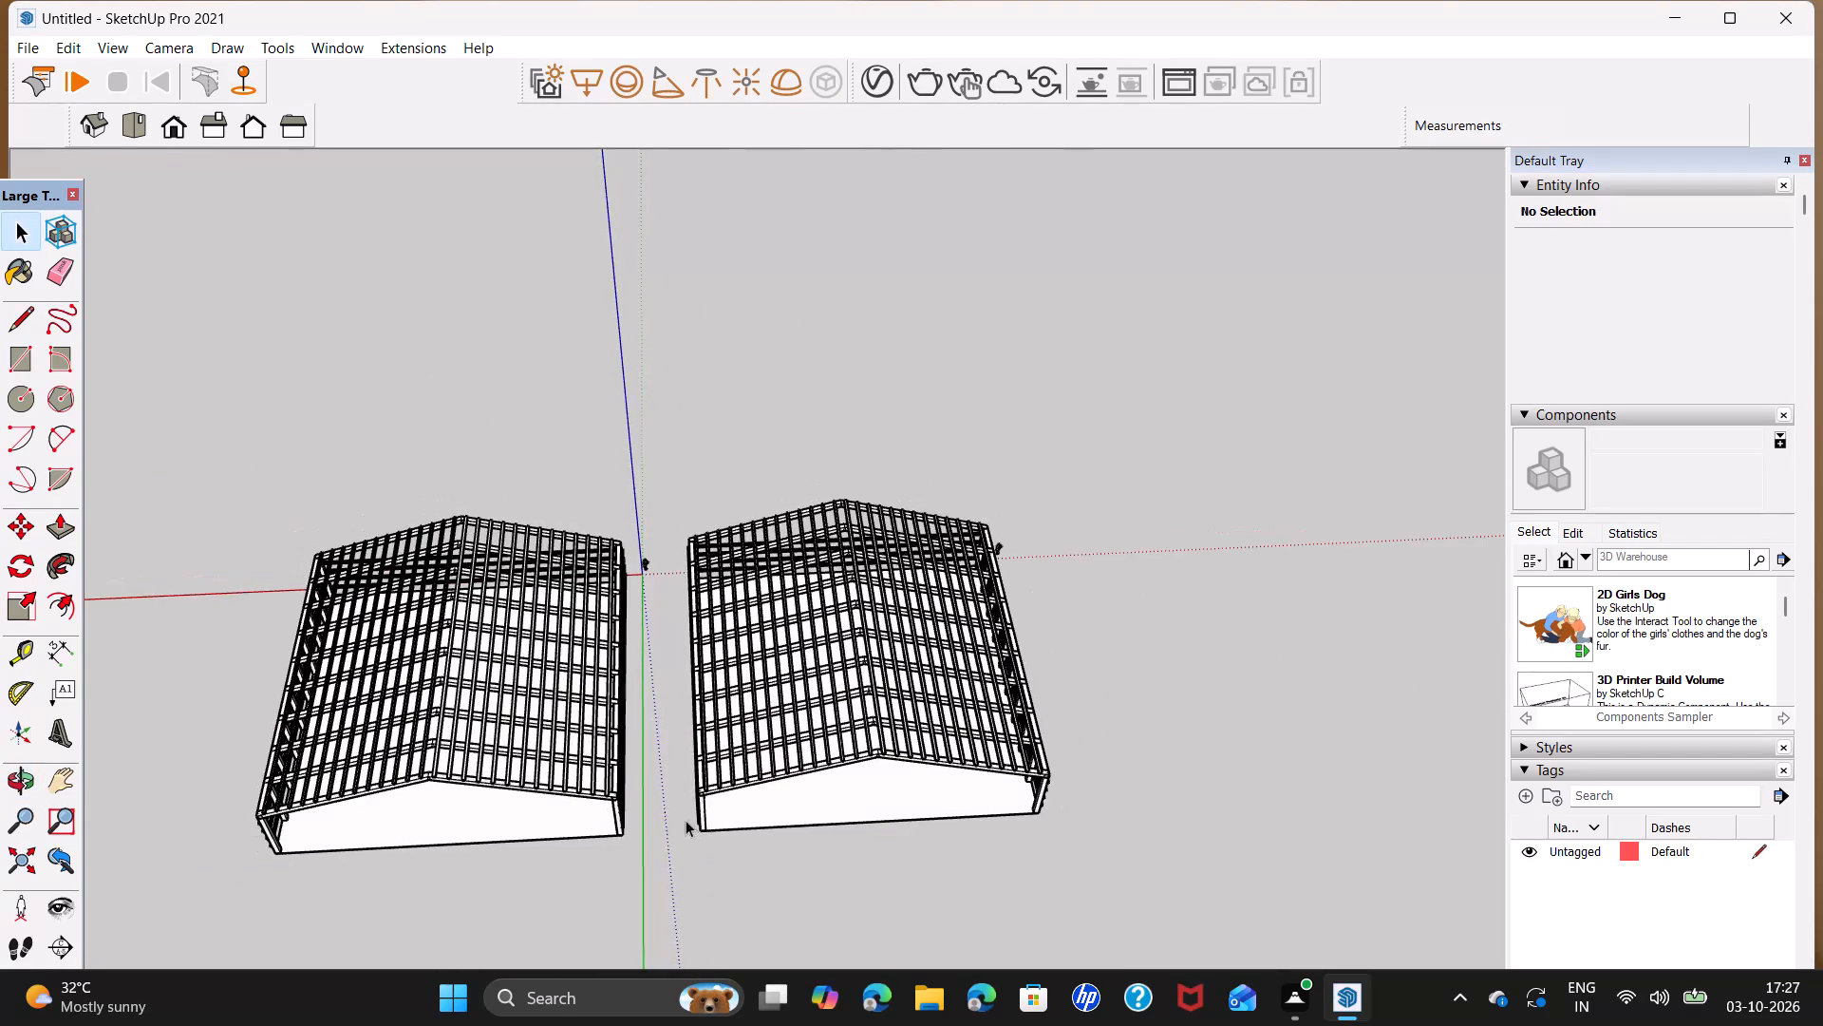
pyautogui.moveTo(655, 837); pyautogui.dragTo(631, 799, button='middle')
pyautogui.moveTo(908, 742); pyautogui.dragTo(880, 861, button='middle')
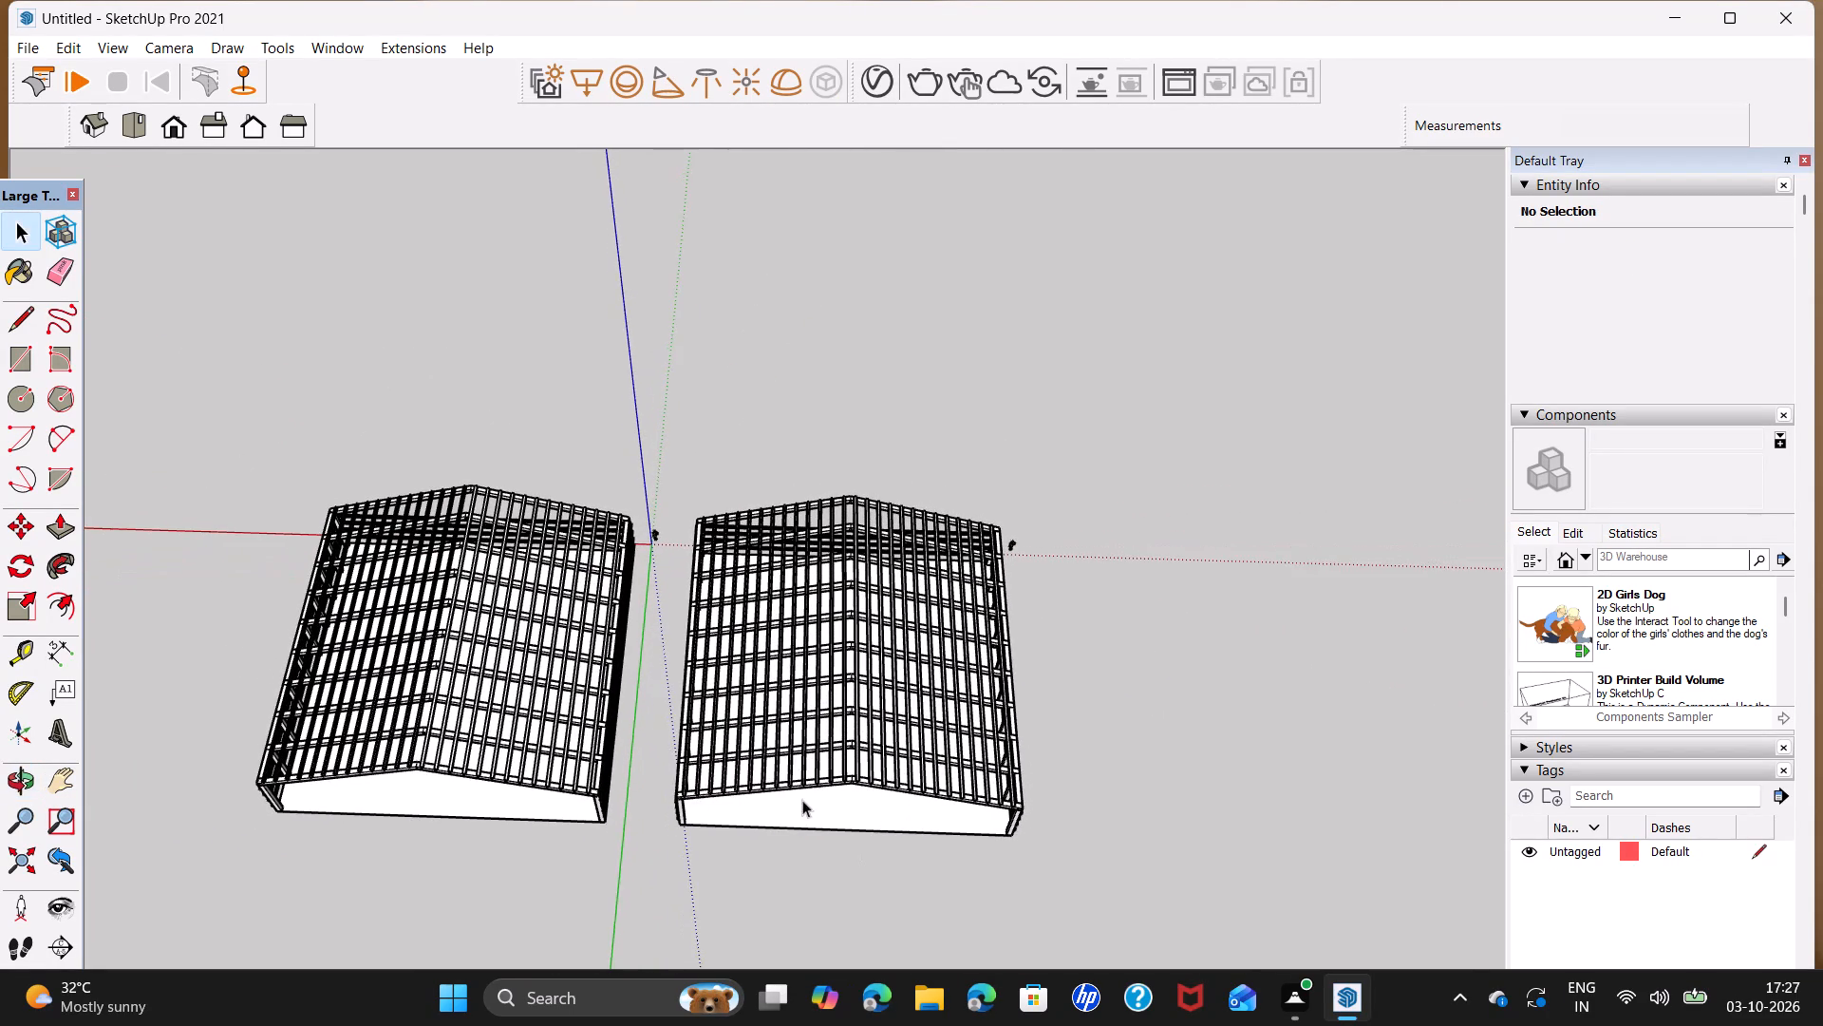
pyautogui.scroll(3, 758, 783)
pyautogui.keyDown('shift'); pyautogui.moveTo(655, 758); pyautogui.dragTo(786, 731, button='middle'); pyautogui.keyUp('shift')
pyautogui.moveTo(830, 789); pyautogui.dragTo(840, 826, button='middle')
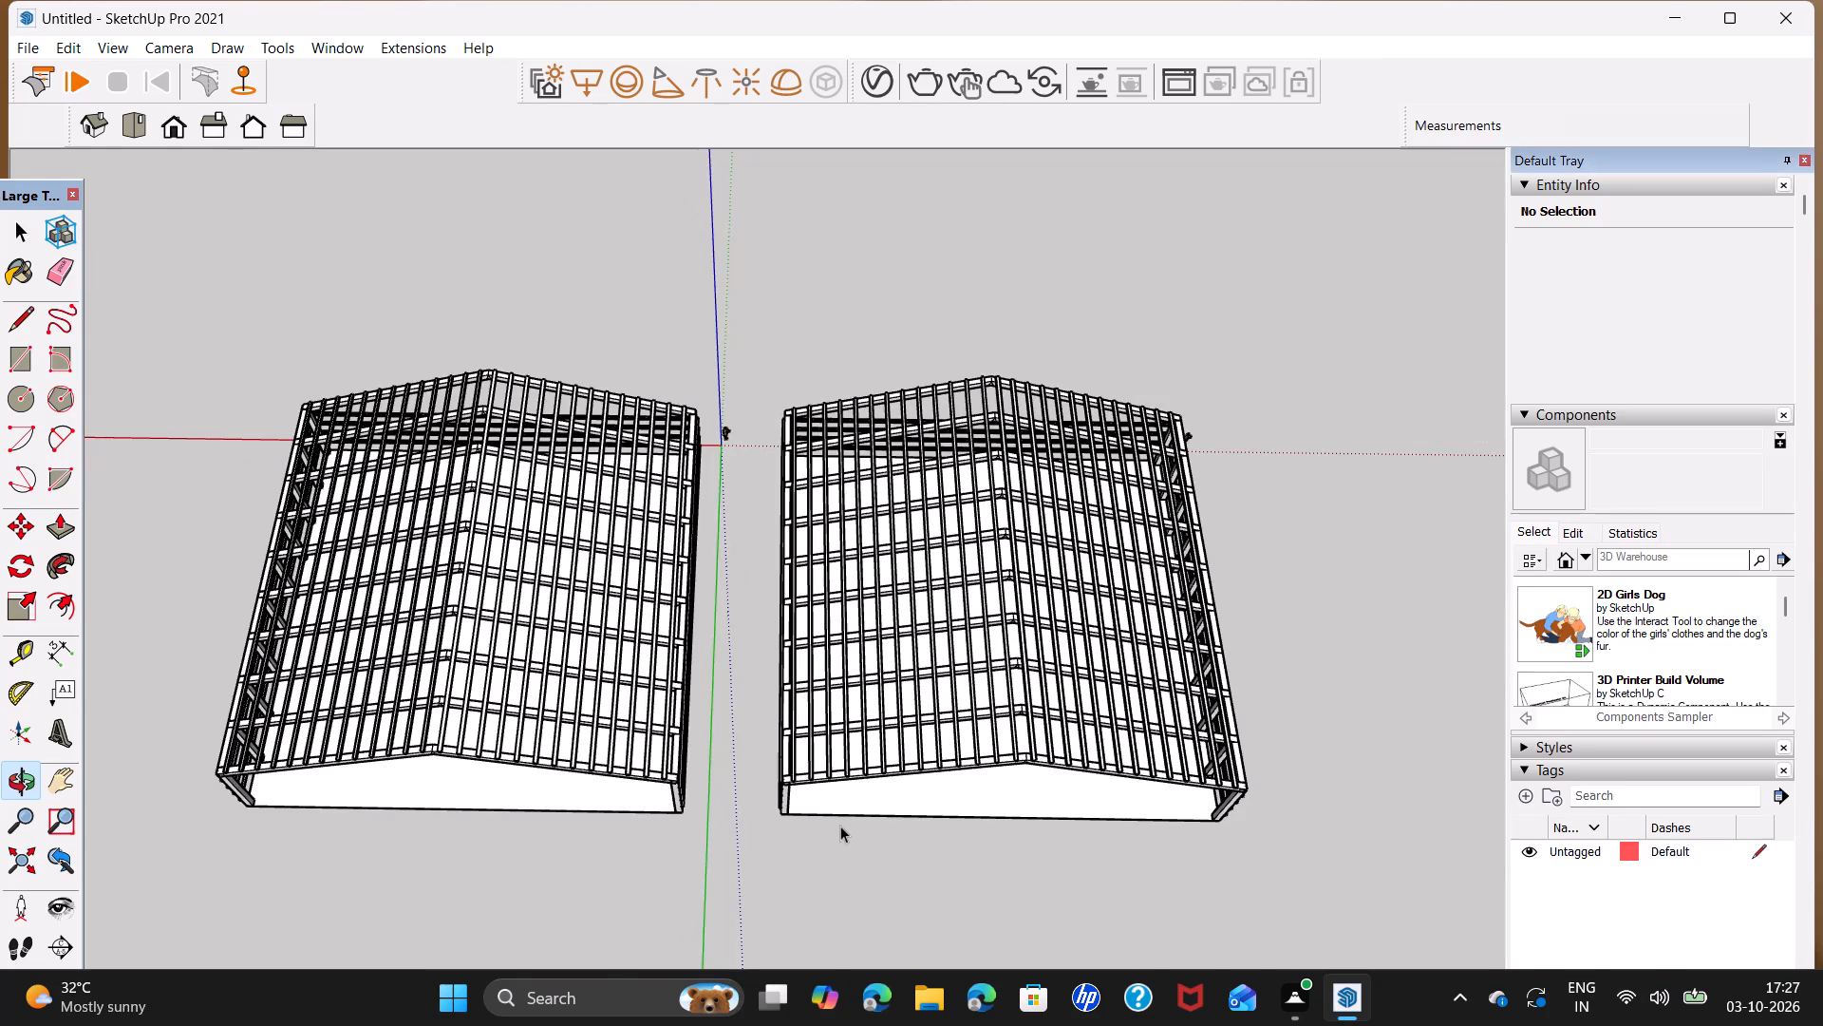
pyautogui.scroll(1, 826, 833)
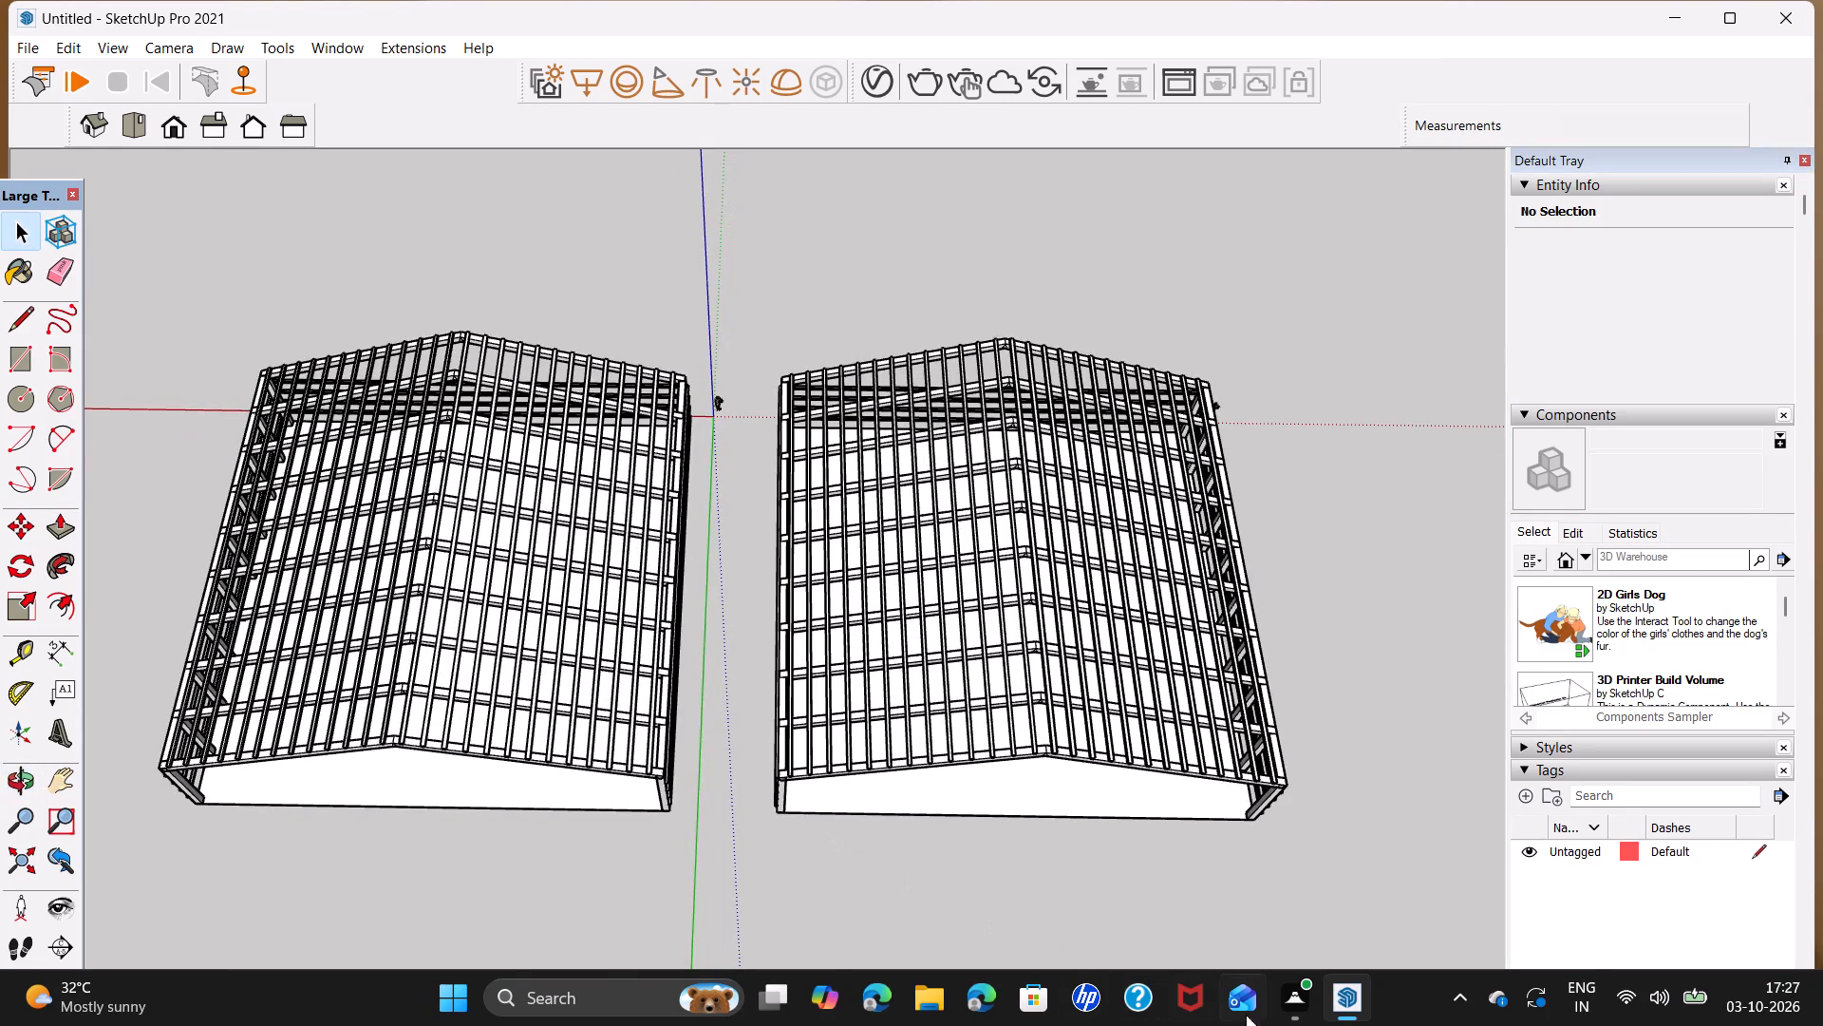
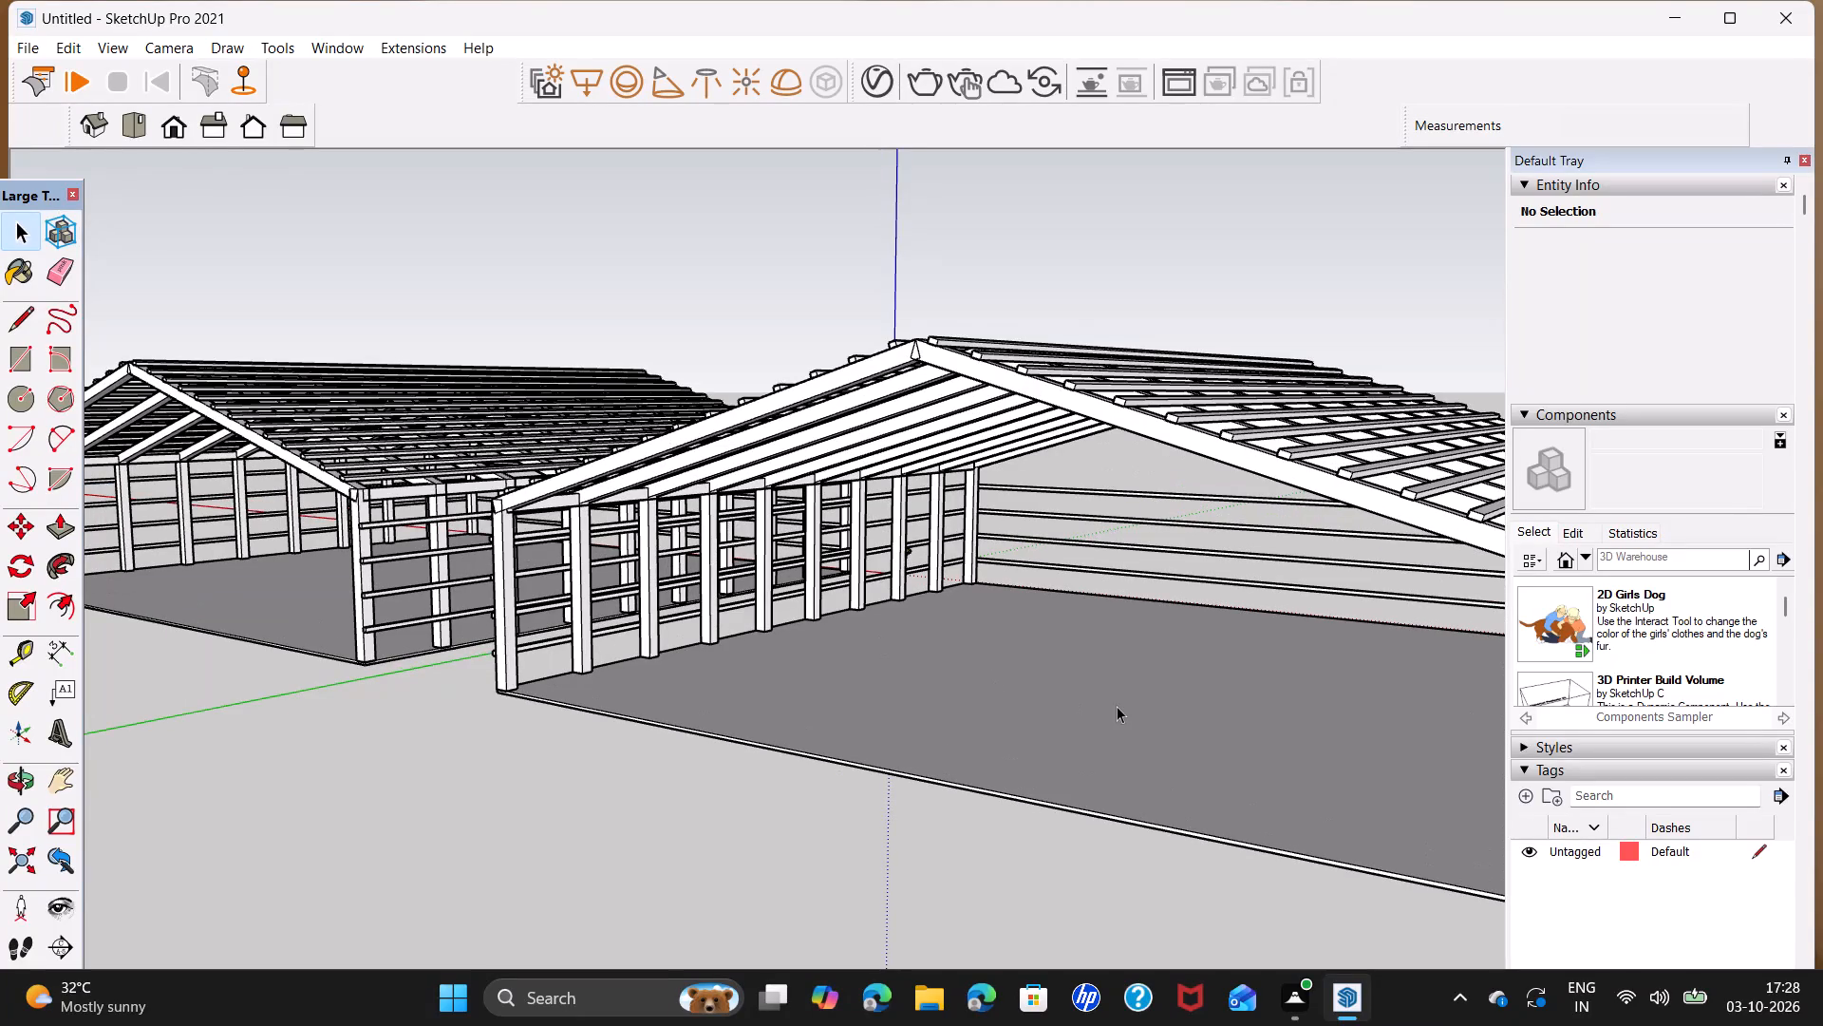
# Pick the Aluminum material from the Metal collection and paint the front outer corner column of the right-hand frame with it.
pyautogui.keyDown('shift'); pyautogui.moveTo(1140, 688); pyautogui.dragTo(661, 555, button='middle'); pyautogui.keyUp('shift')
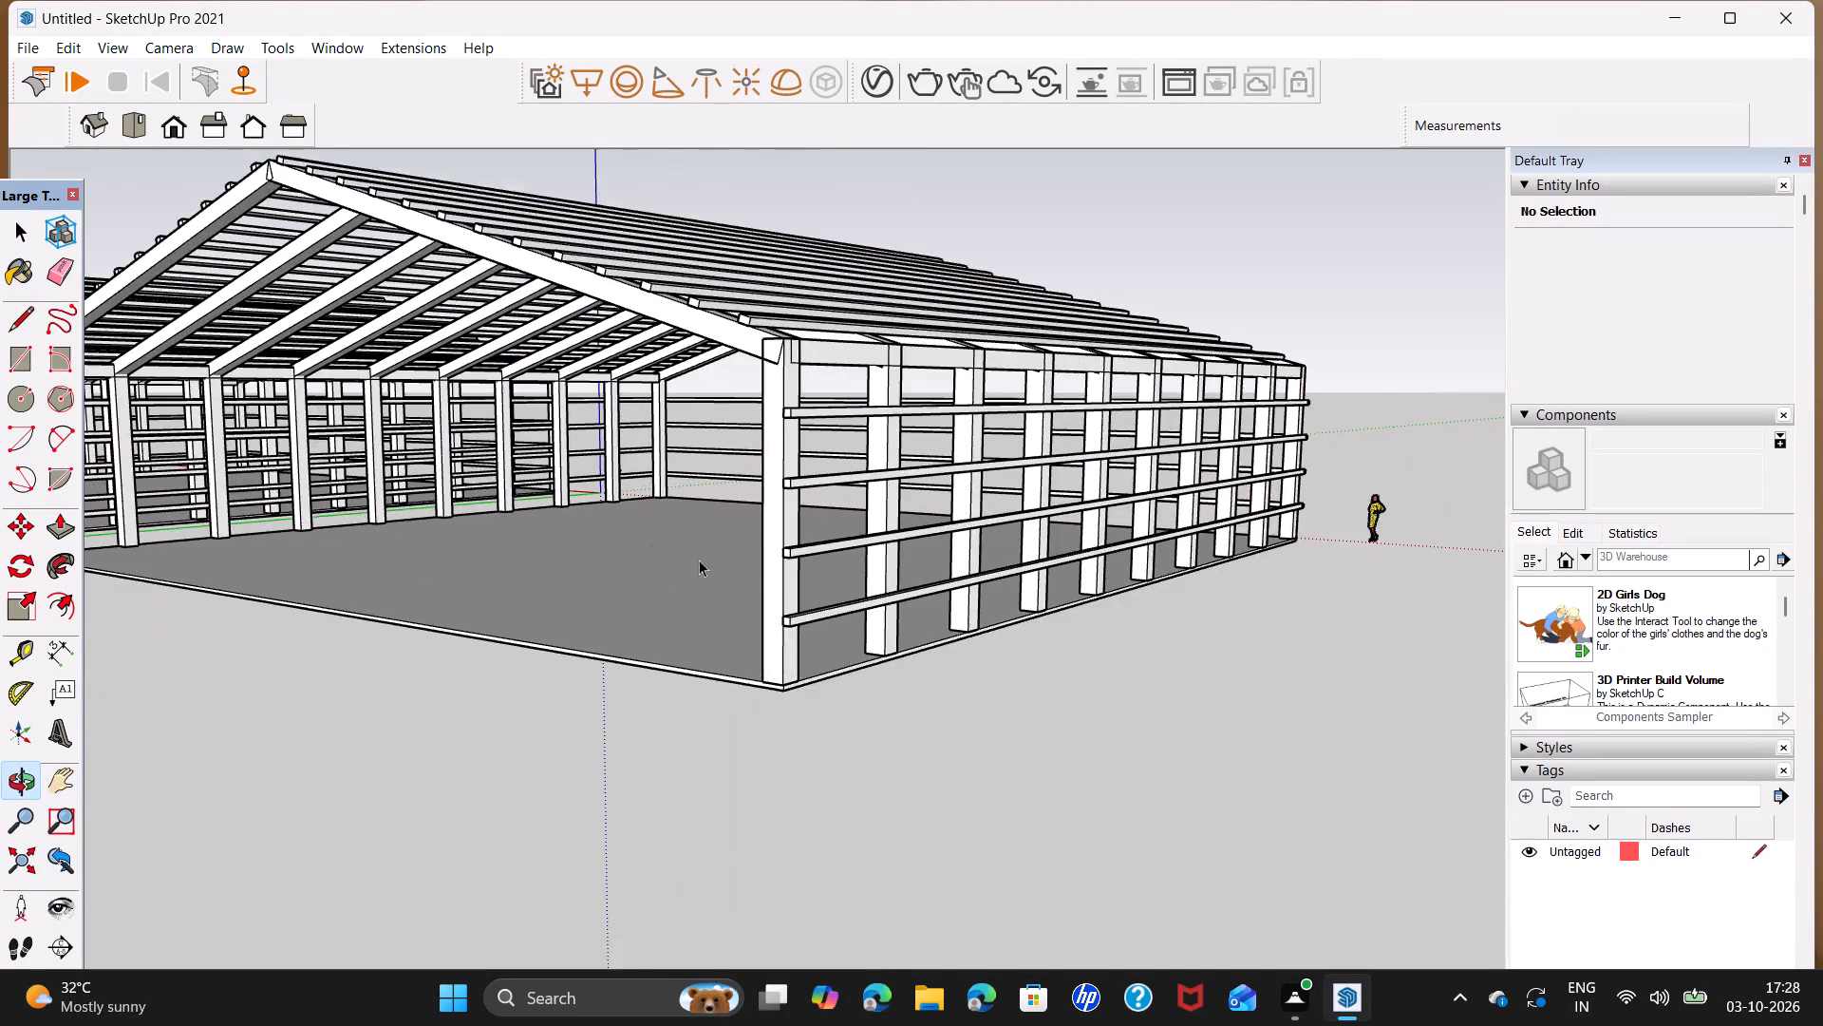
pyautogui.scroll(-4, 709, 560)
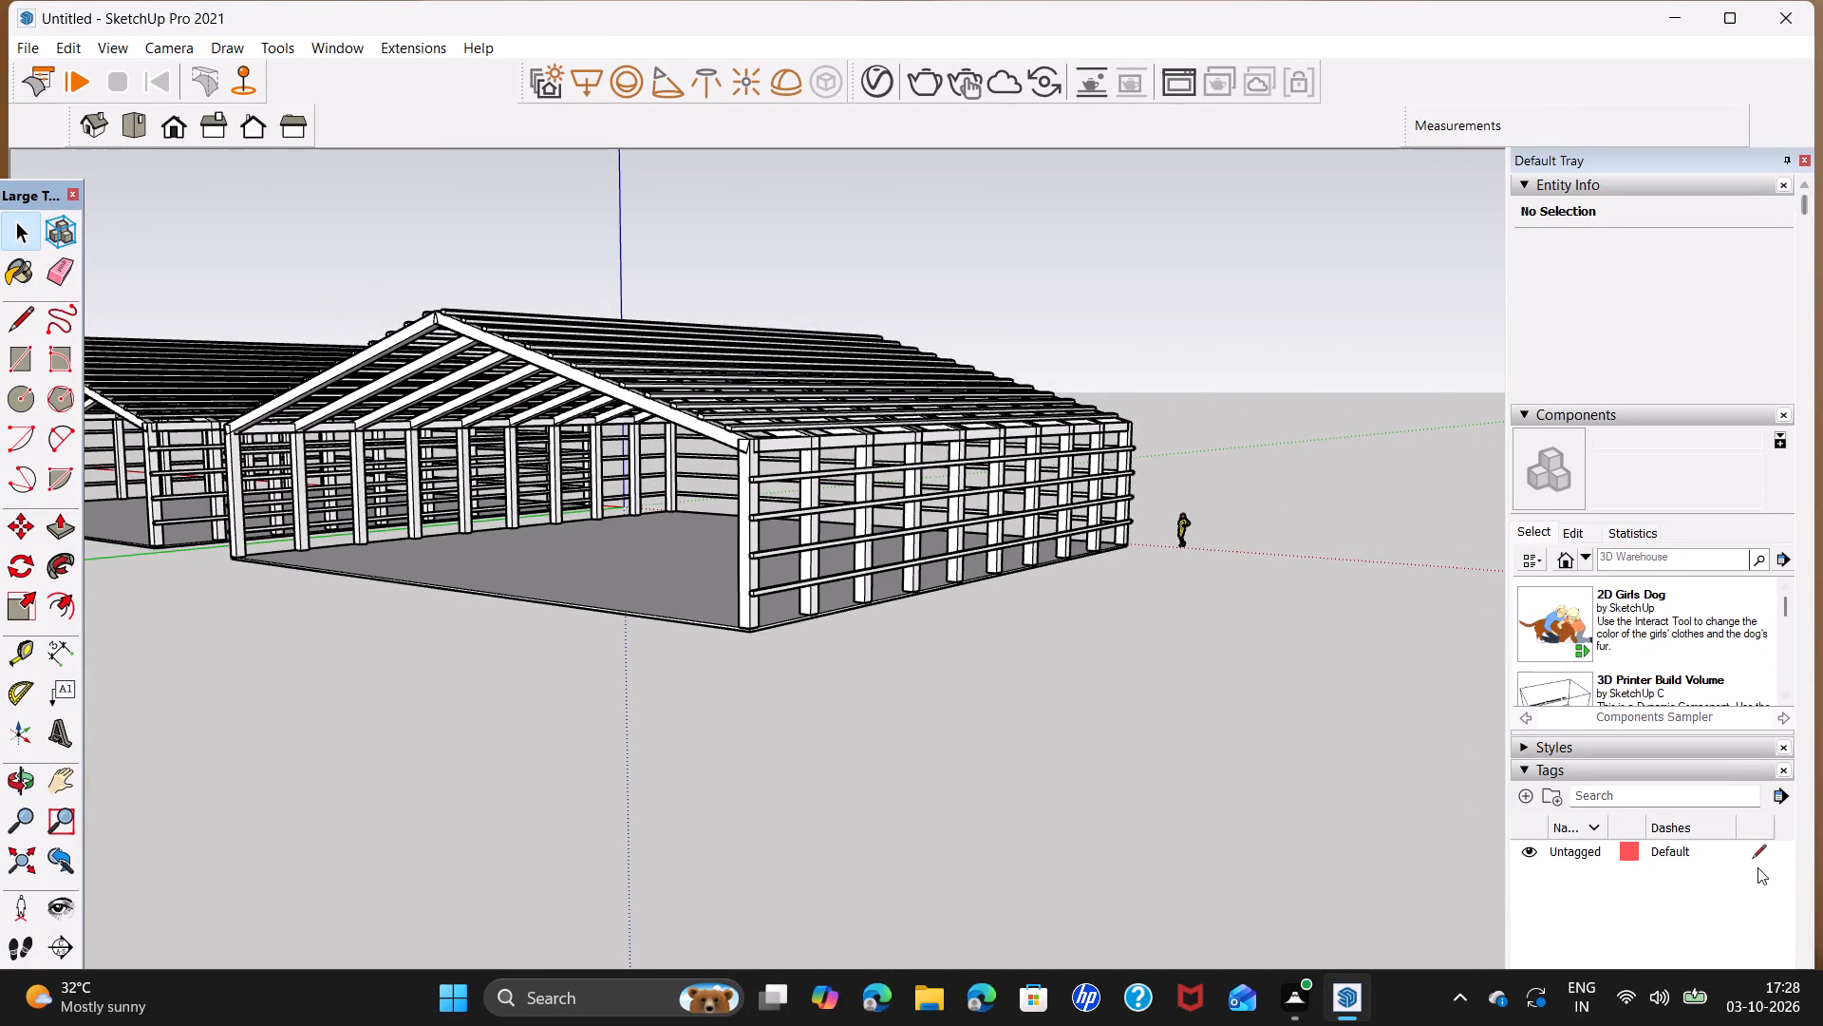
pyautogui.scroll(-7, 1613, 467)
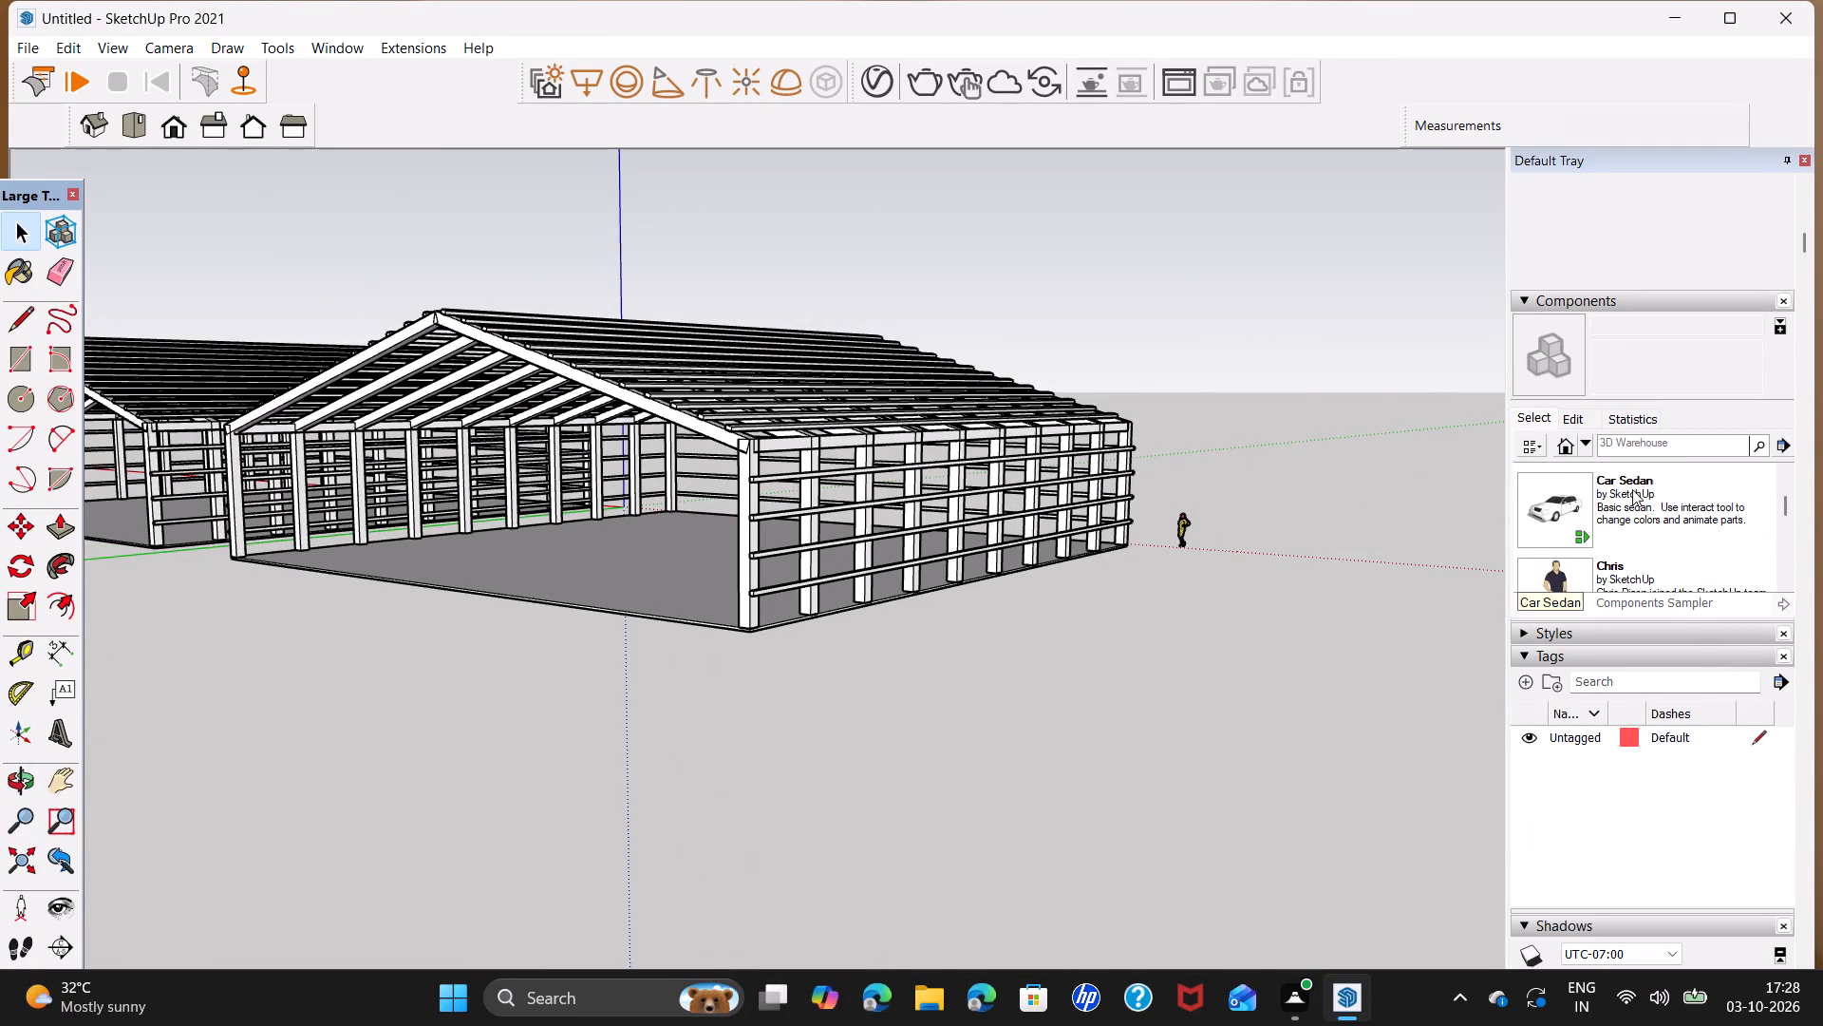
pyautogui.scroll(-6, 1657, 524)
pyautogui.scroll(-6, 1741, 782)
pyautogui.scroll(-5, 1662, 739)
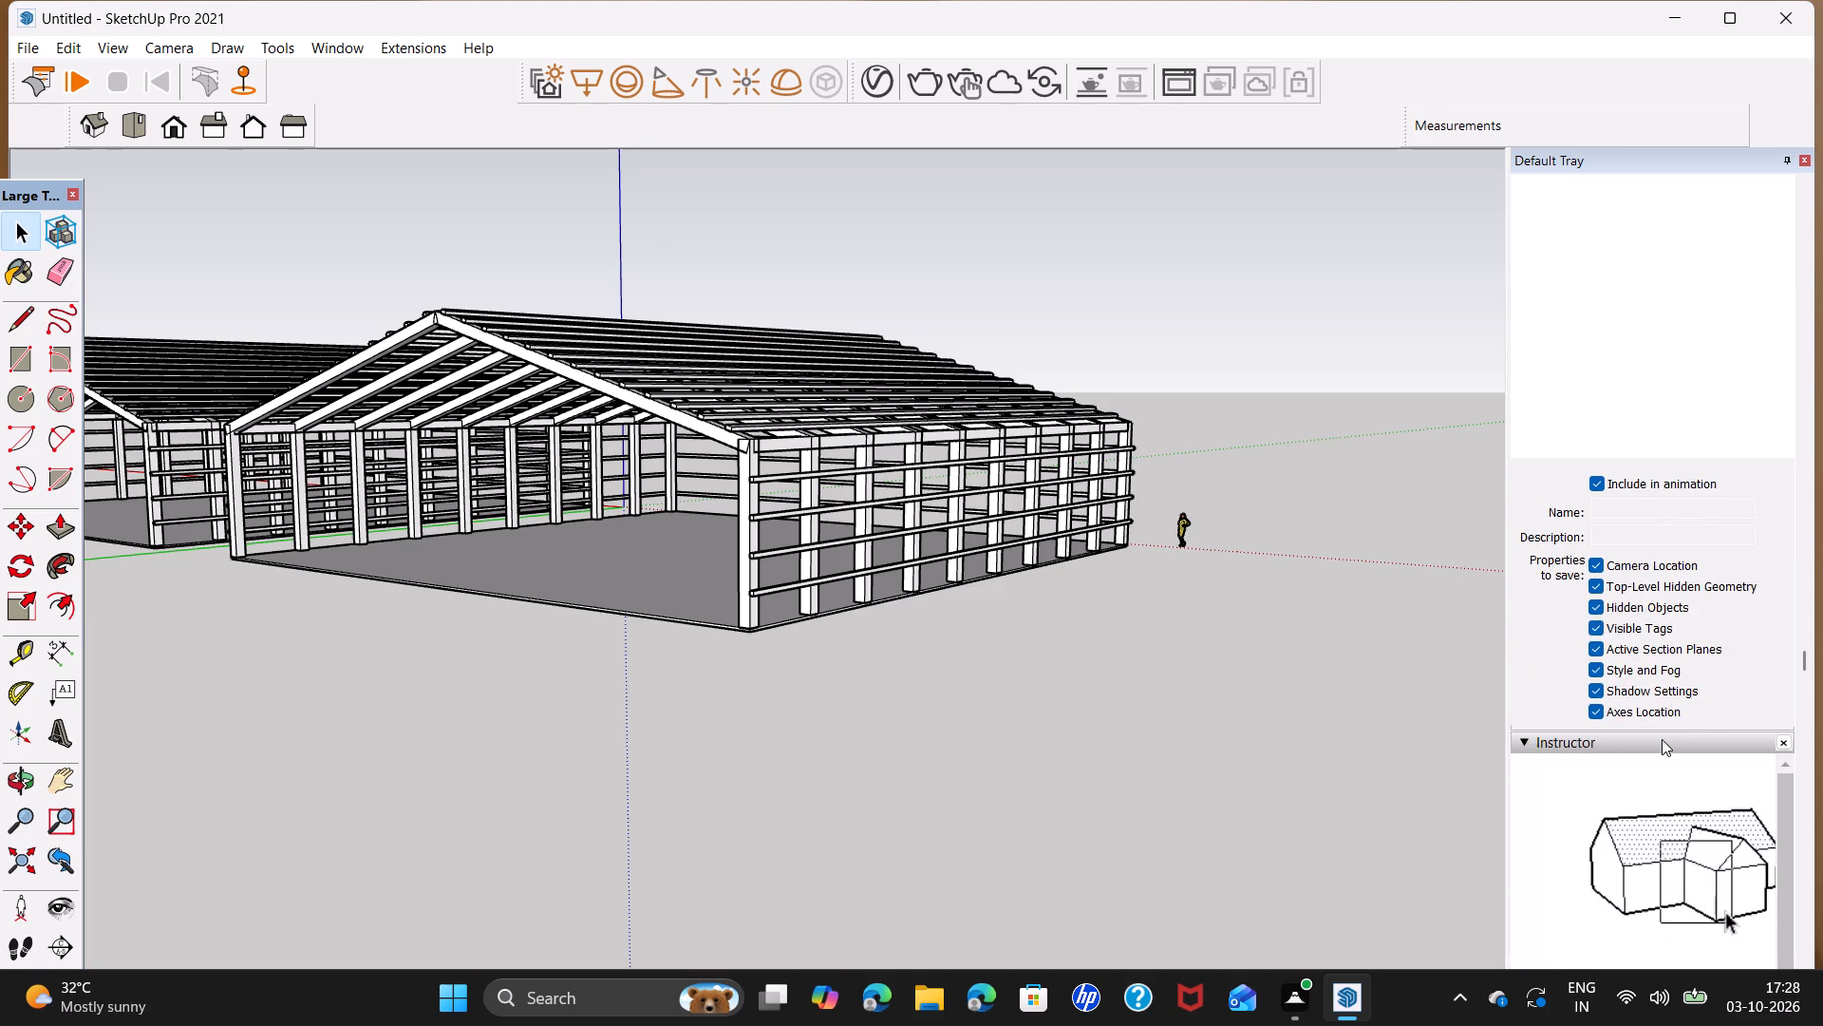
pyautogui.scroll(-8, 1662, 739)
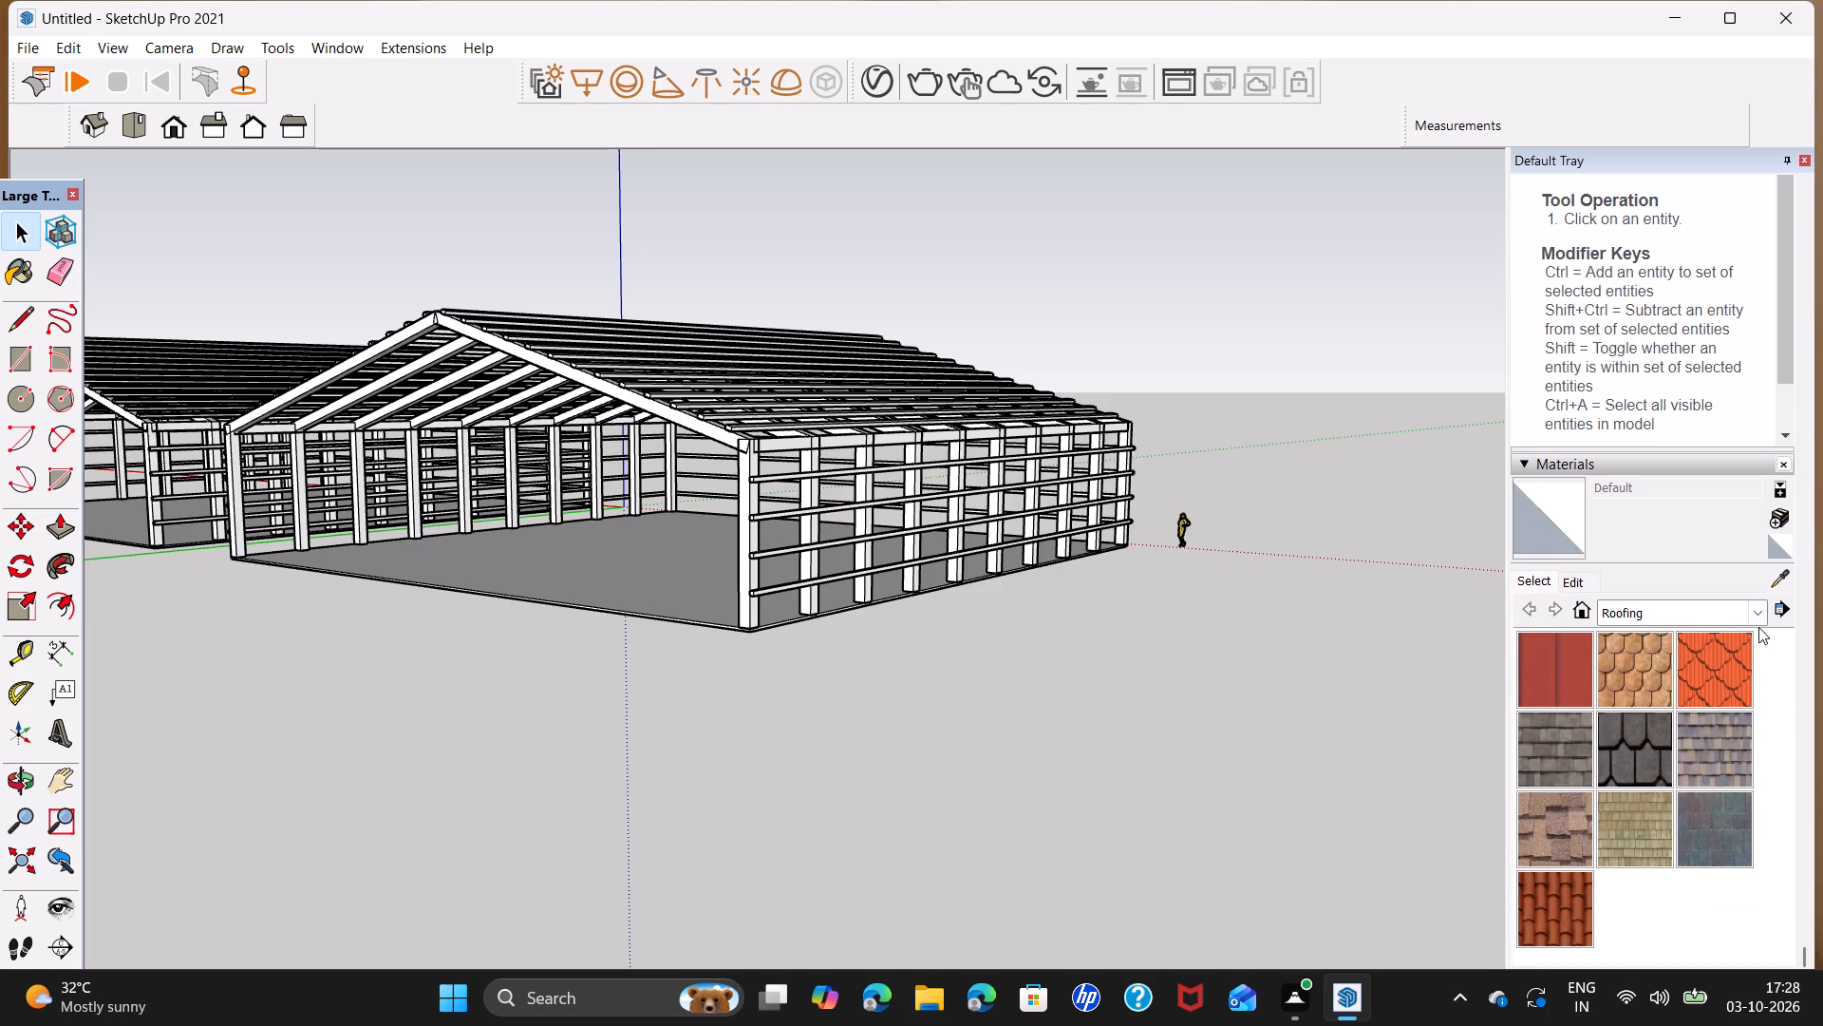
pyautogui.click(1758, 627)
pyautogui.click(1752, 608)
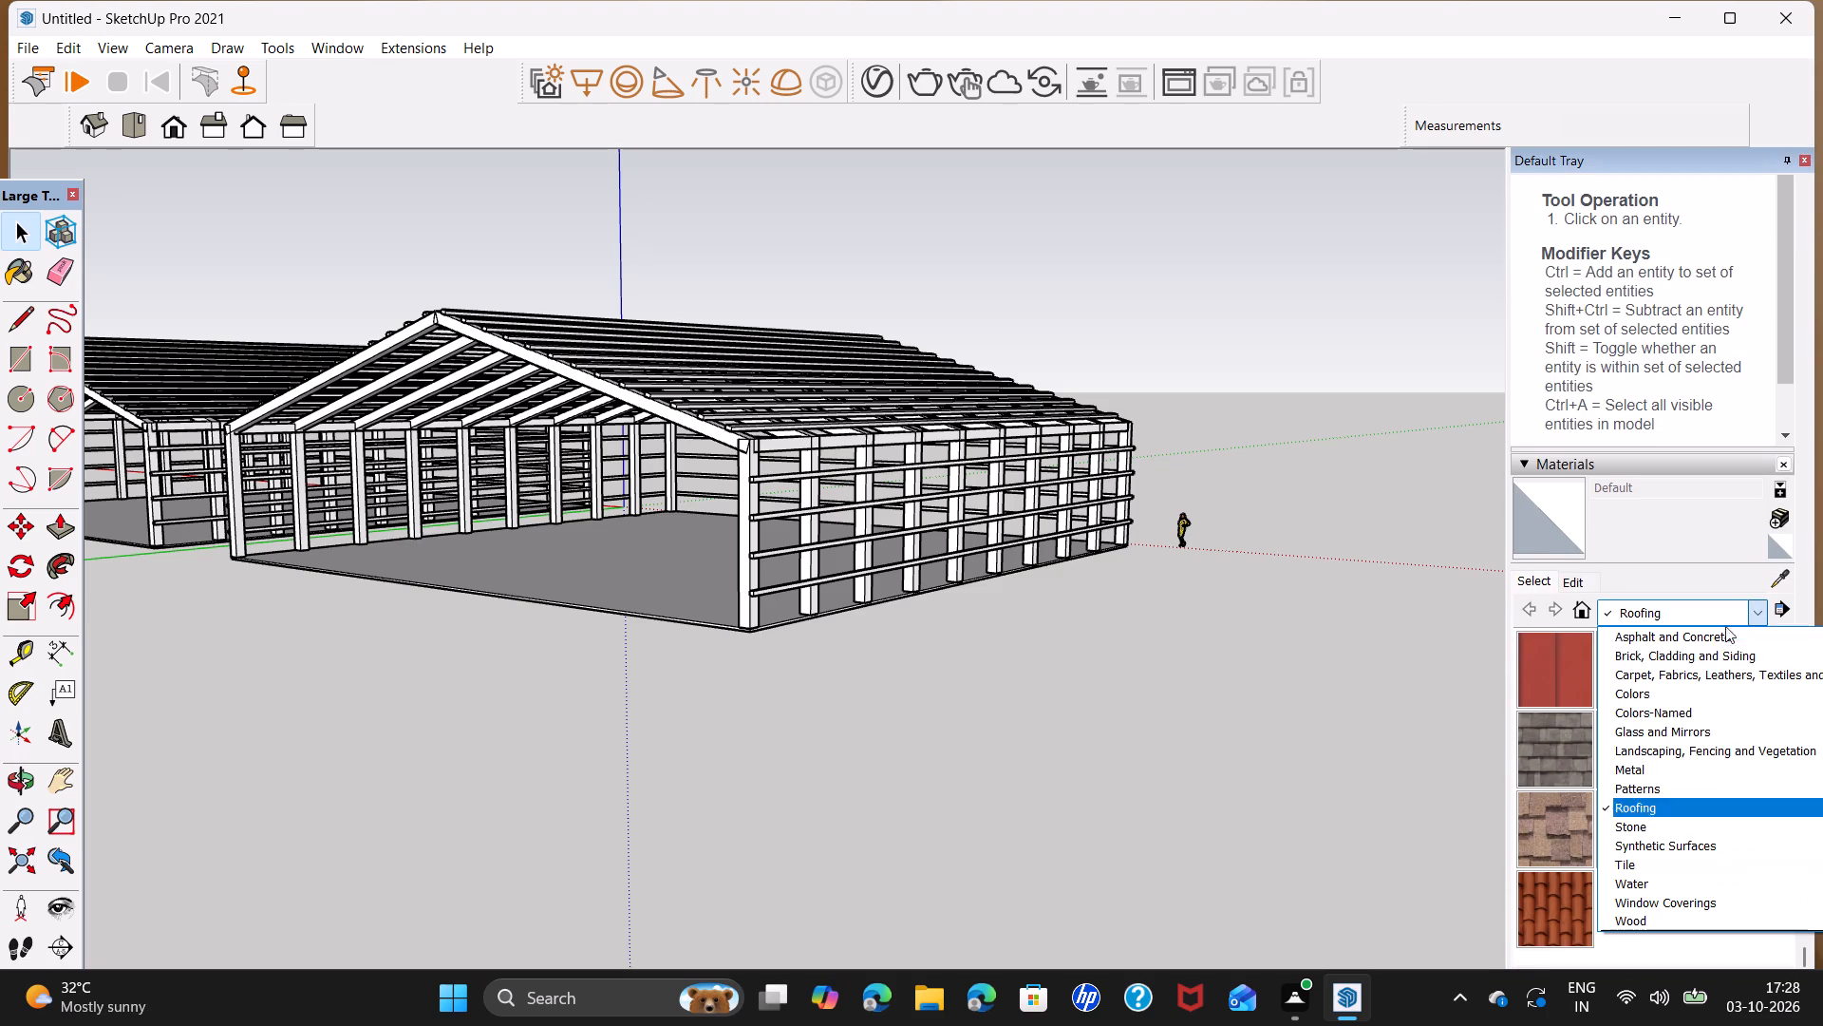
pyautogui.click(1687, 770)
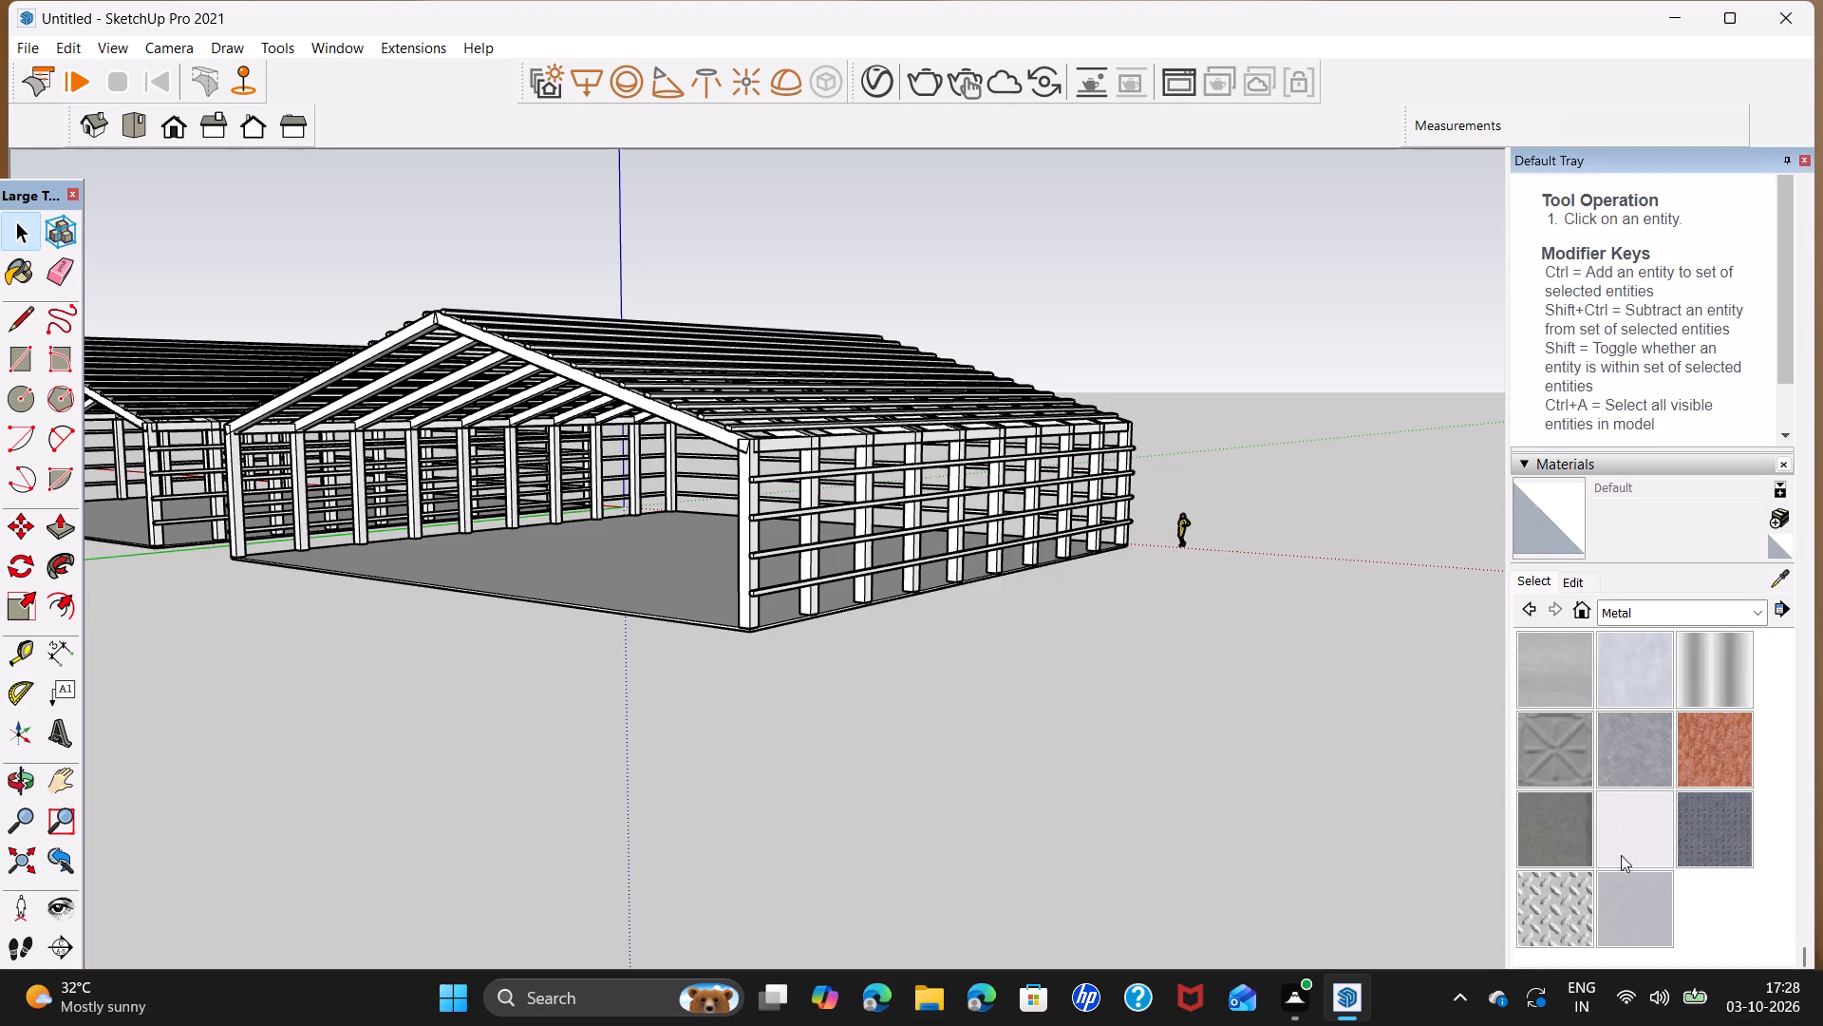
pyautogui.click(1561, 679)
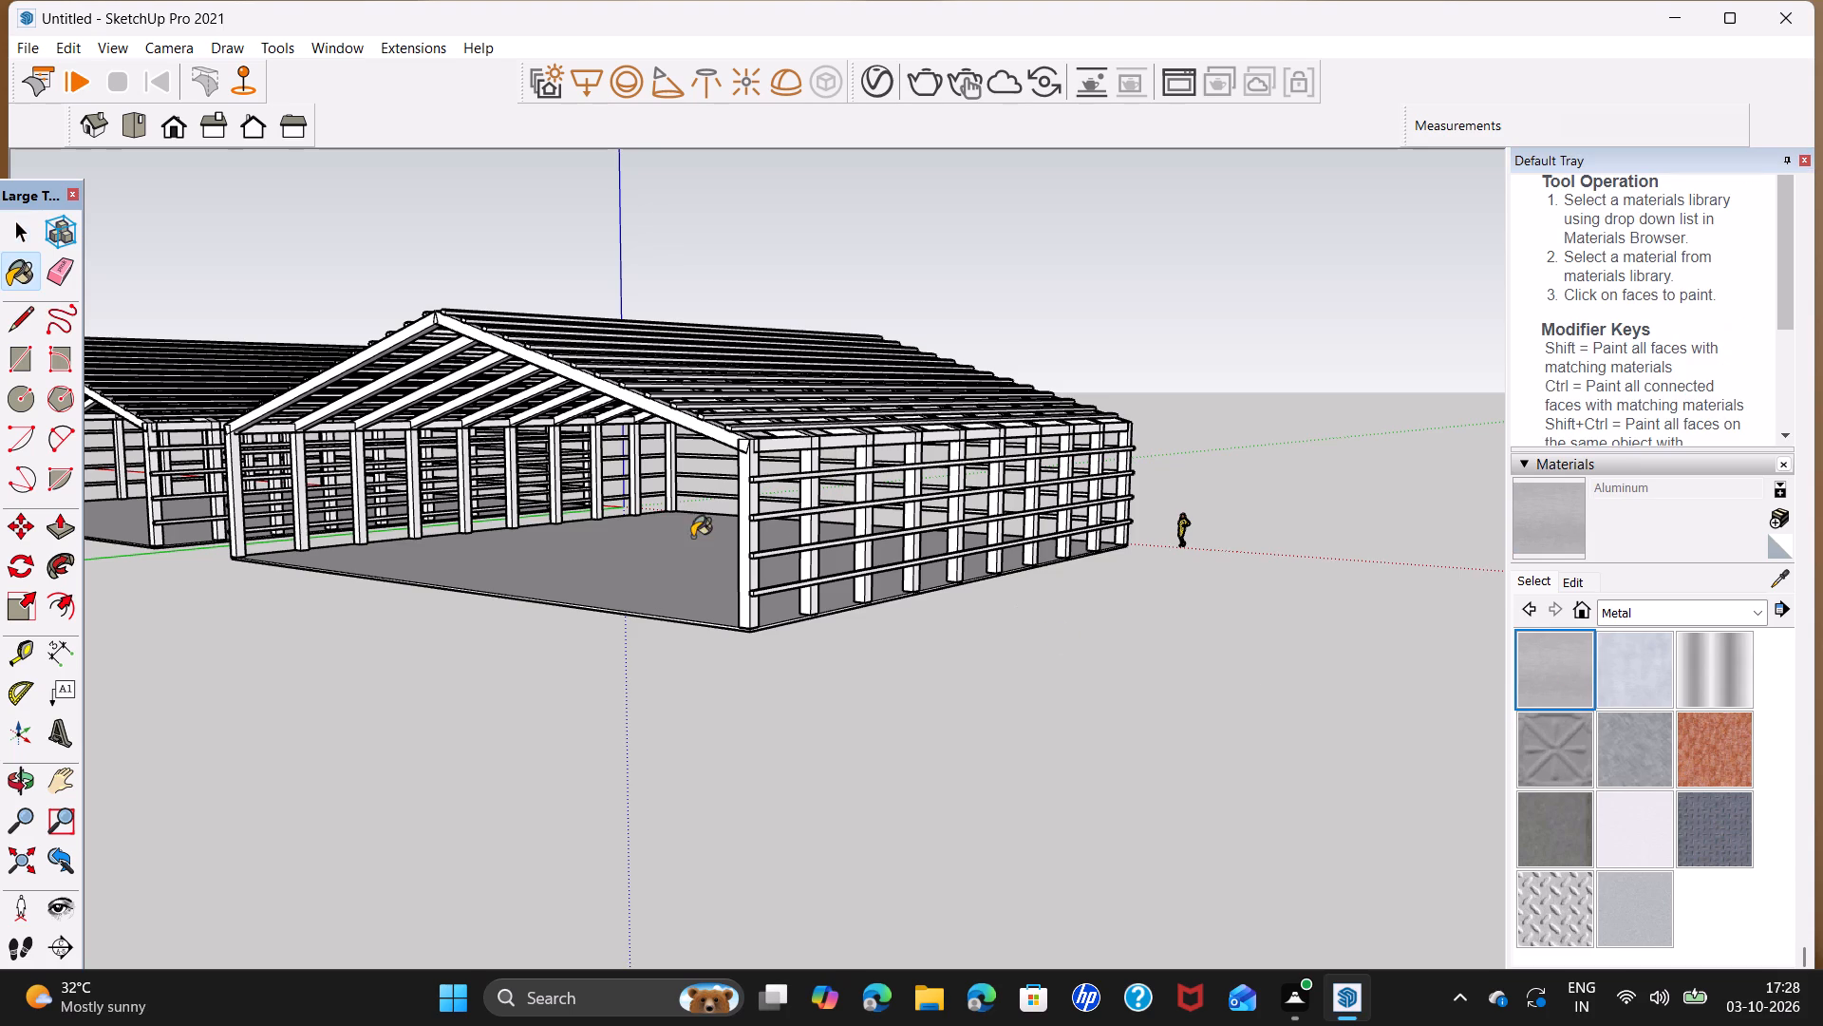
pyautogui.click(744, 518)
# Paint the next four columns, the eave beam and the four girts on the frame's outer side with Aluminum.
pyautogui.scroll(4, 773, 504)
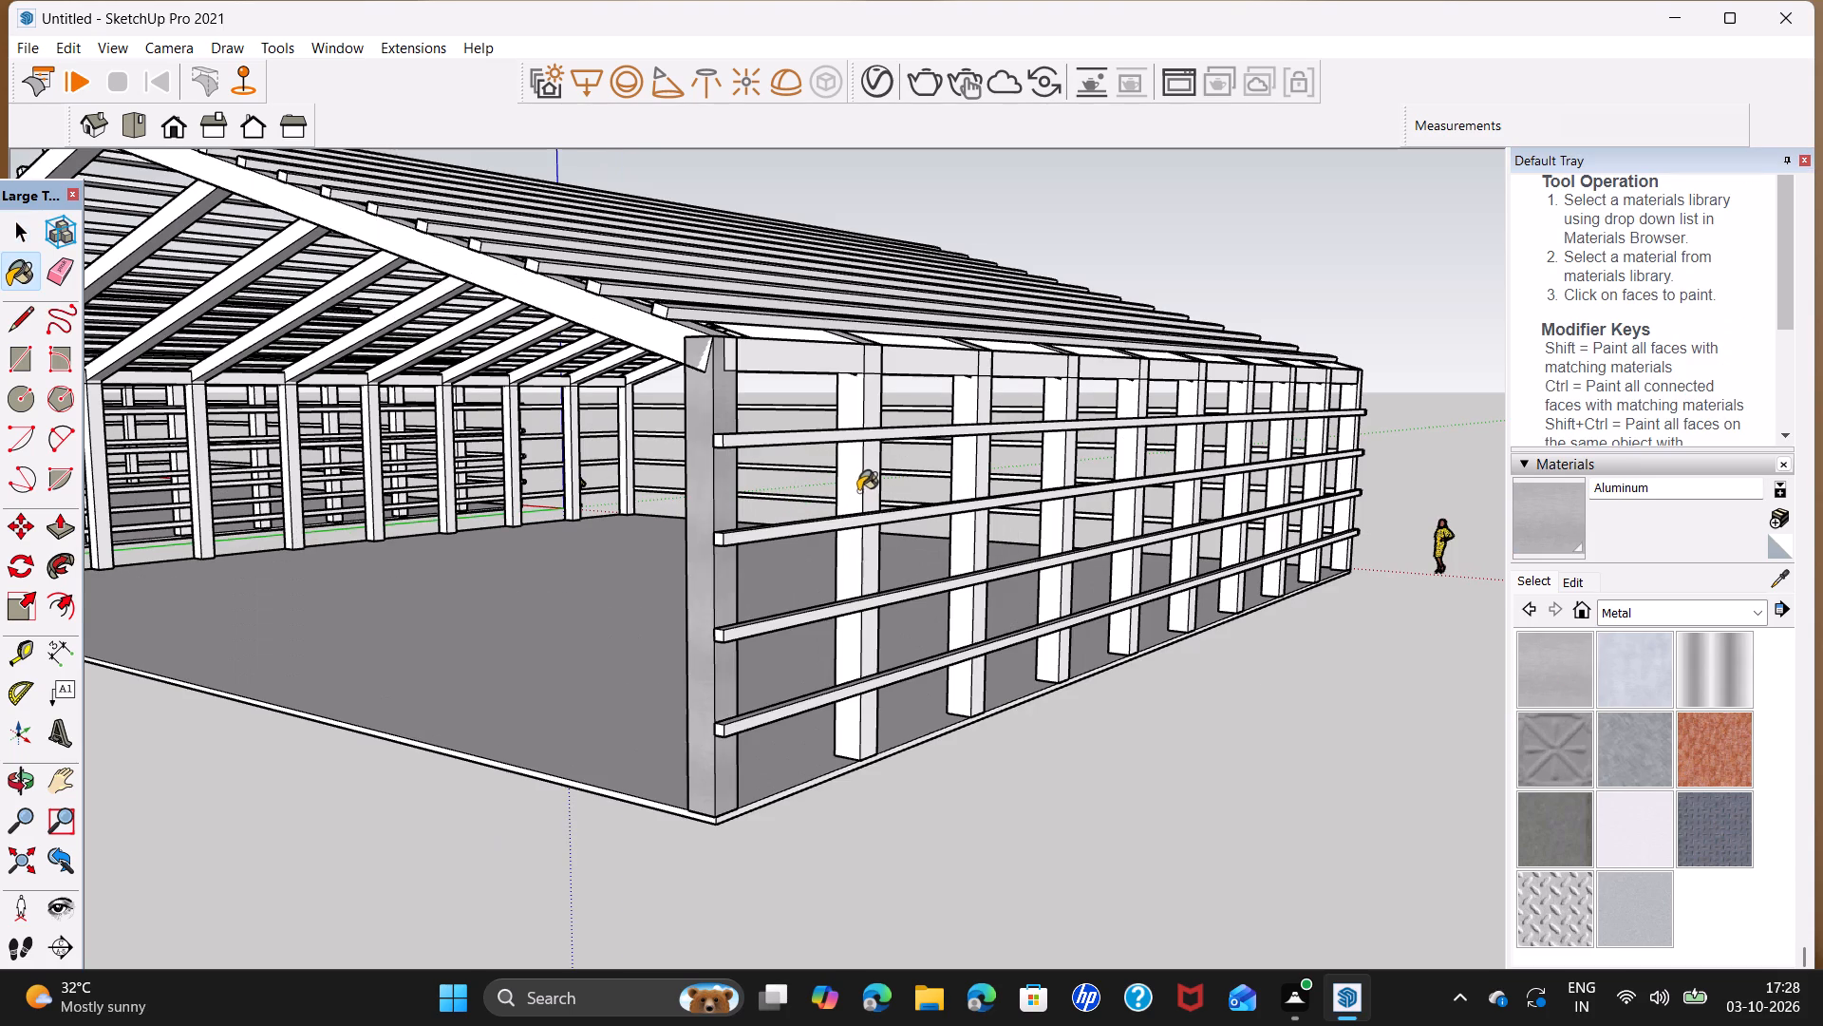
pyautogui.click(857, 488)
pyautogui.click(854, 524)
pyautogui.click(848, 440)
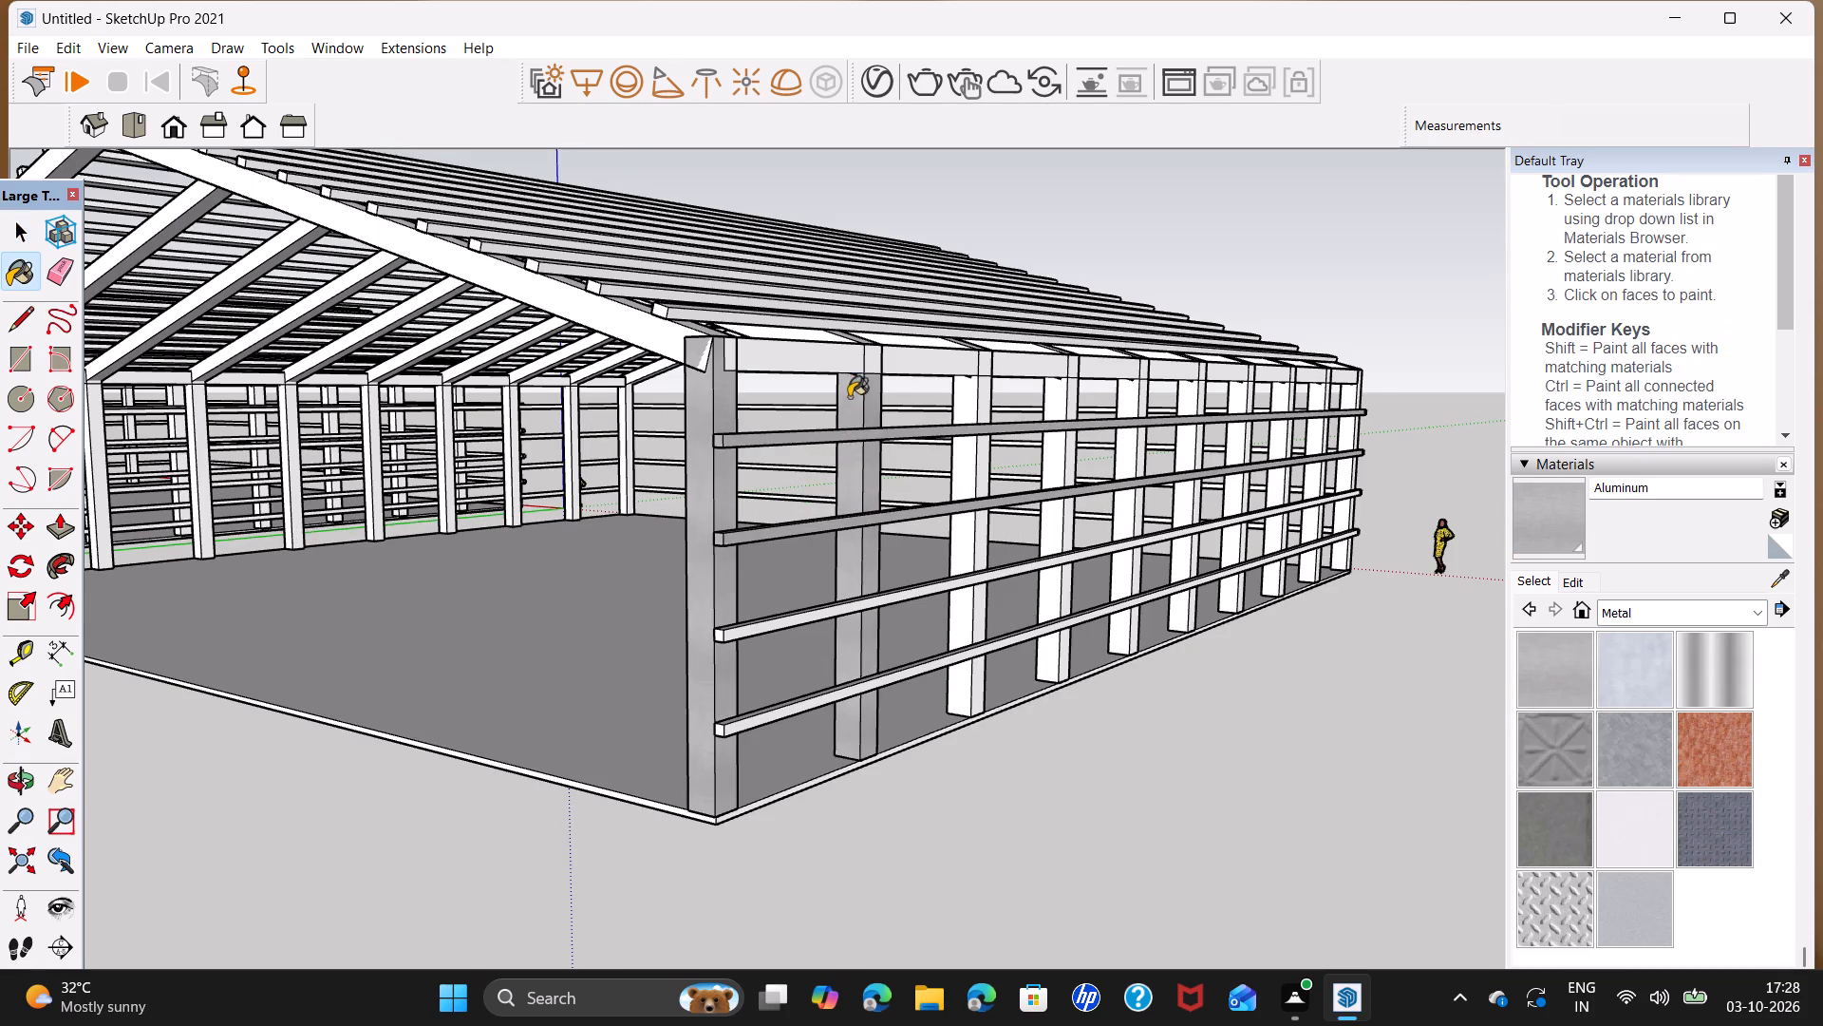
pyautogui.click(848, 366)
pyautogui.click(972, 394)
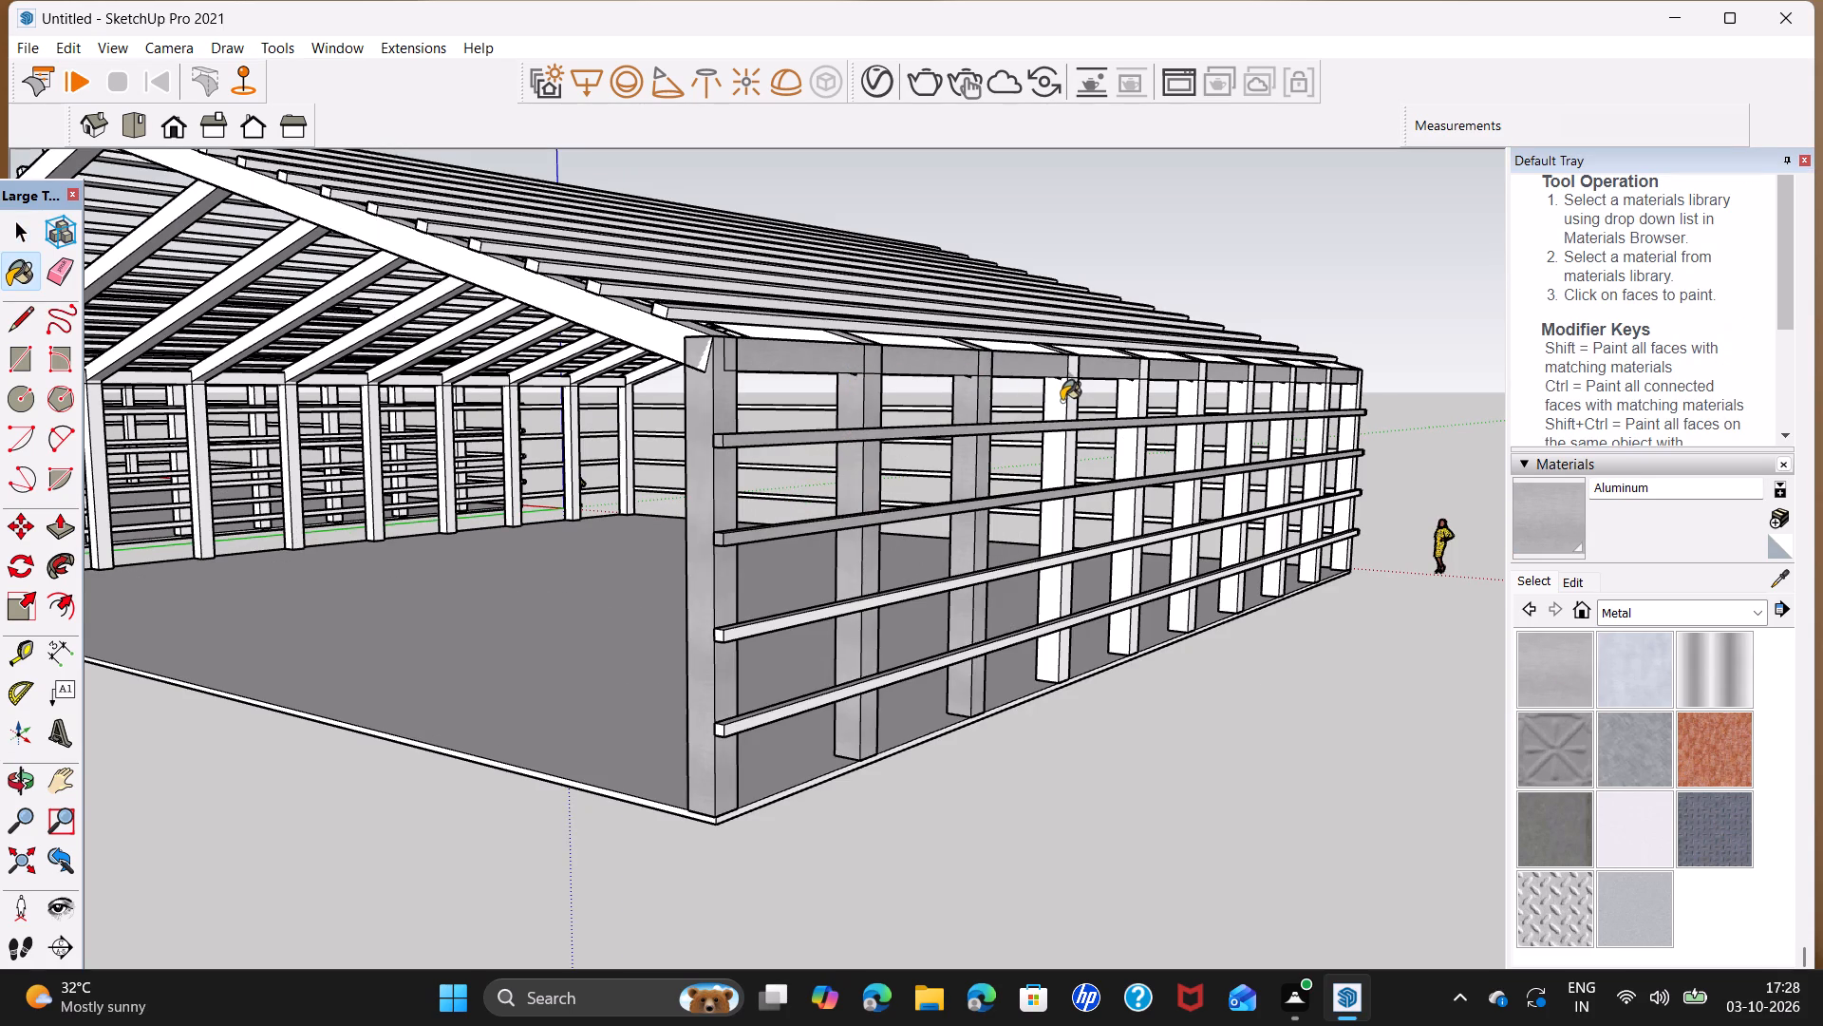
pyautogui.click(1062, 401)
pyautogui.click(1122, 400)
pyautogui.click(1122, 545)
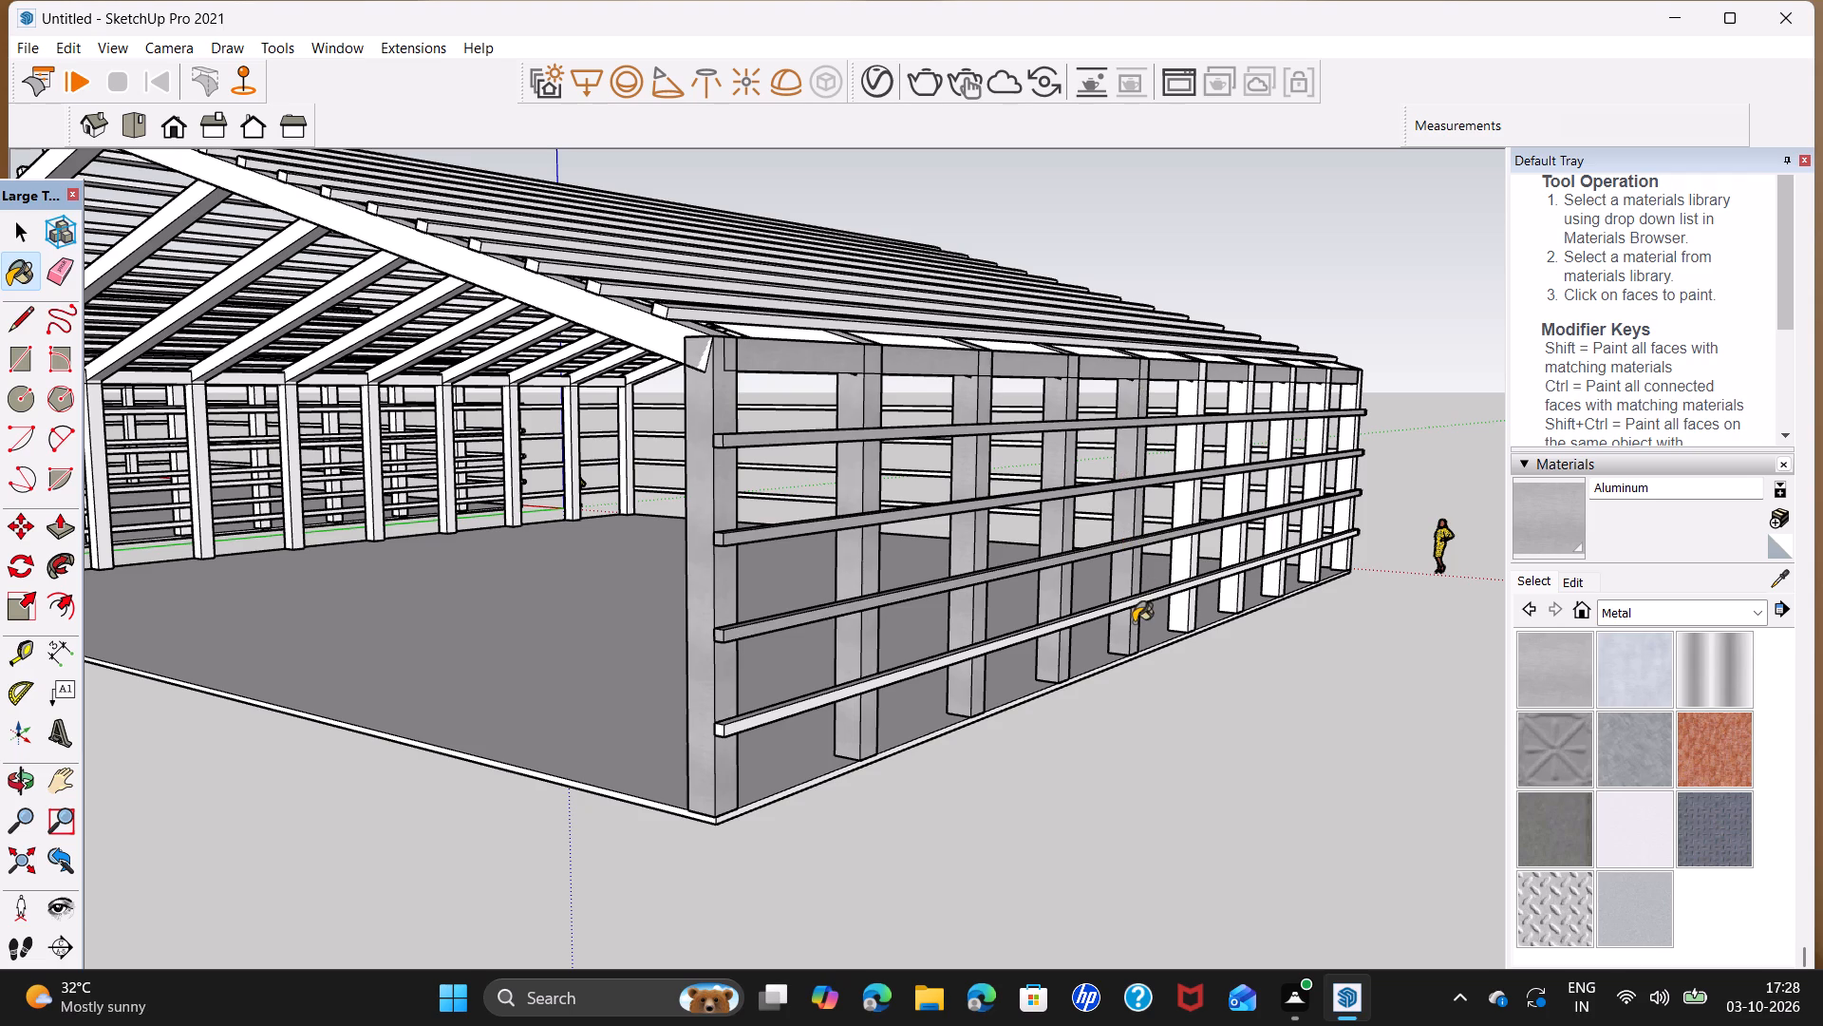
pyautogui.click(1132, 603)
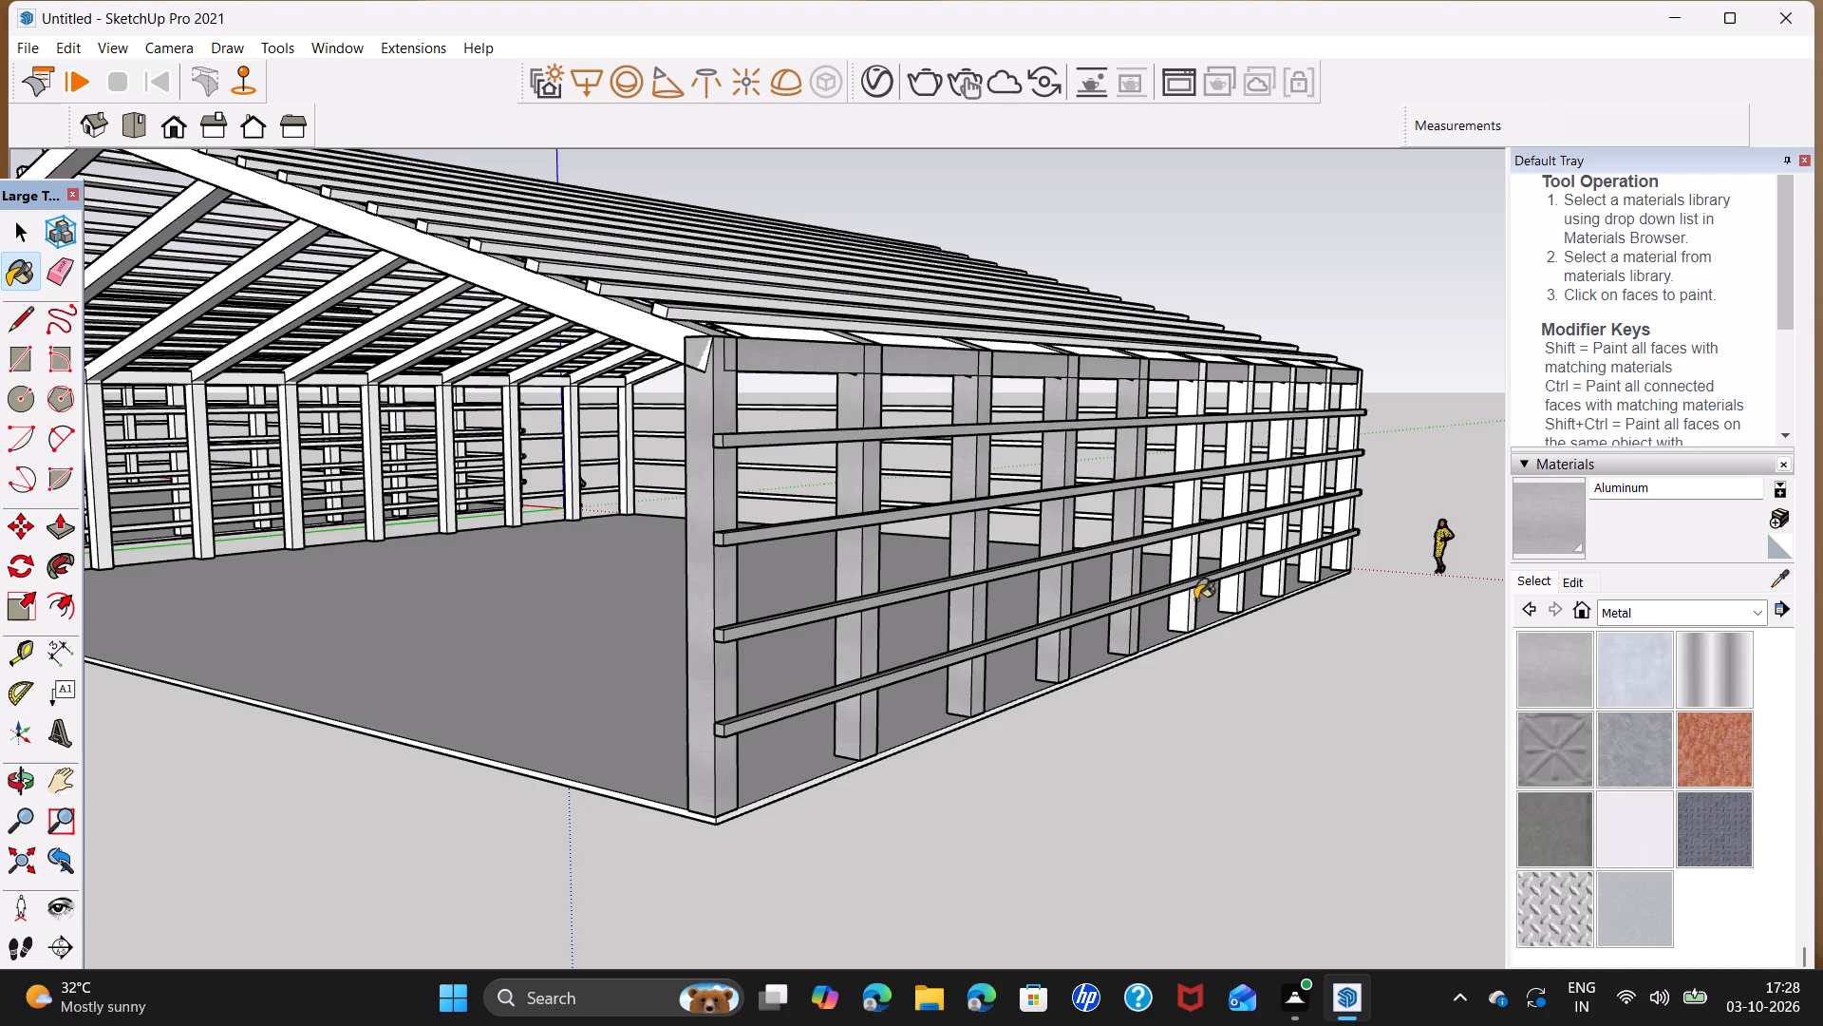
# Paint the five remaining columns towards the rear of the same outer side with Aluminum.
pyautogui.moveTo(1214, 603); pyautogui.dragTo(857, 727, button='middle')
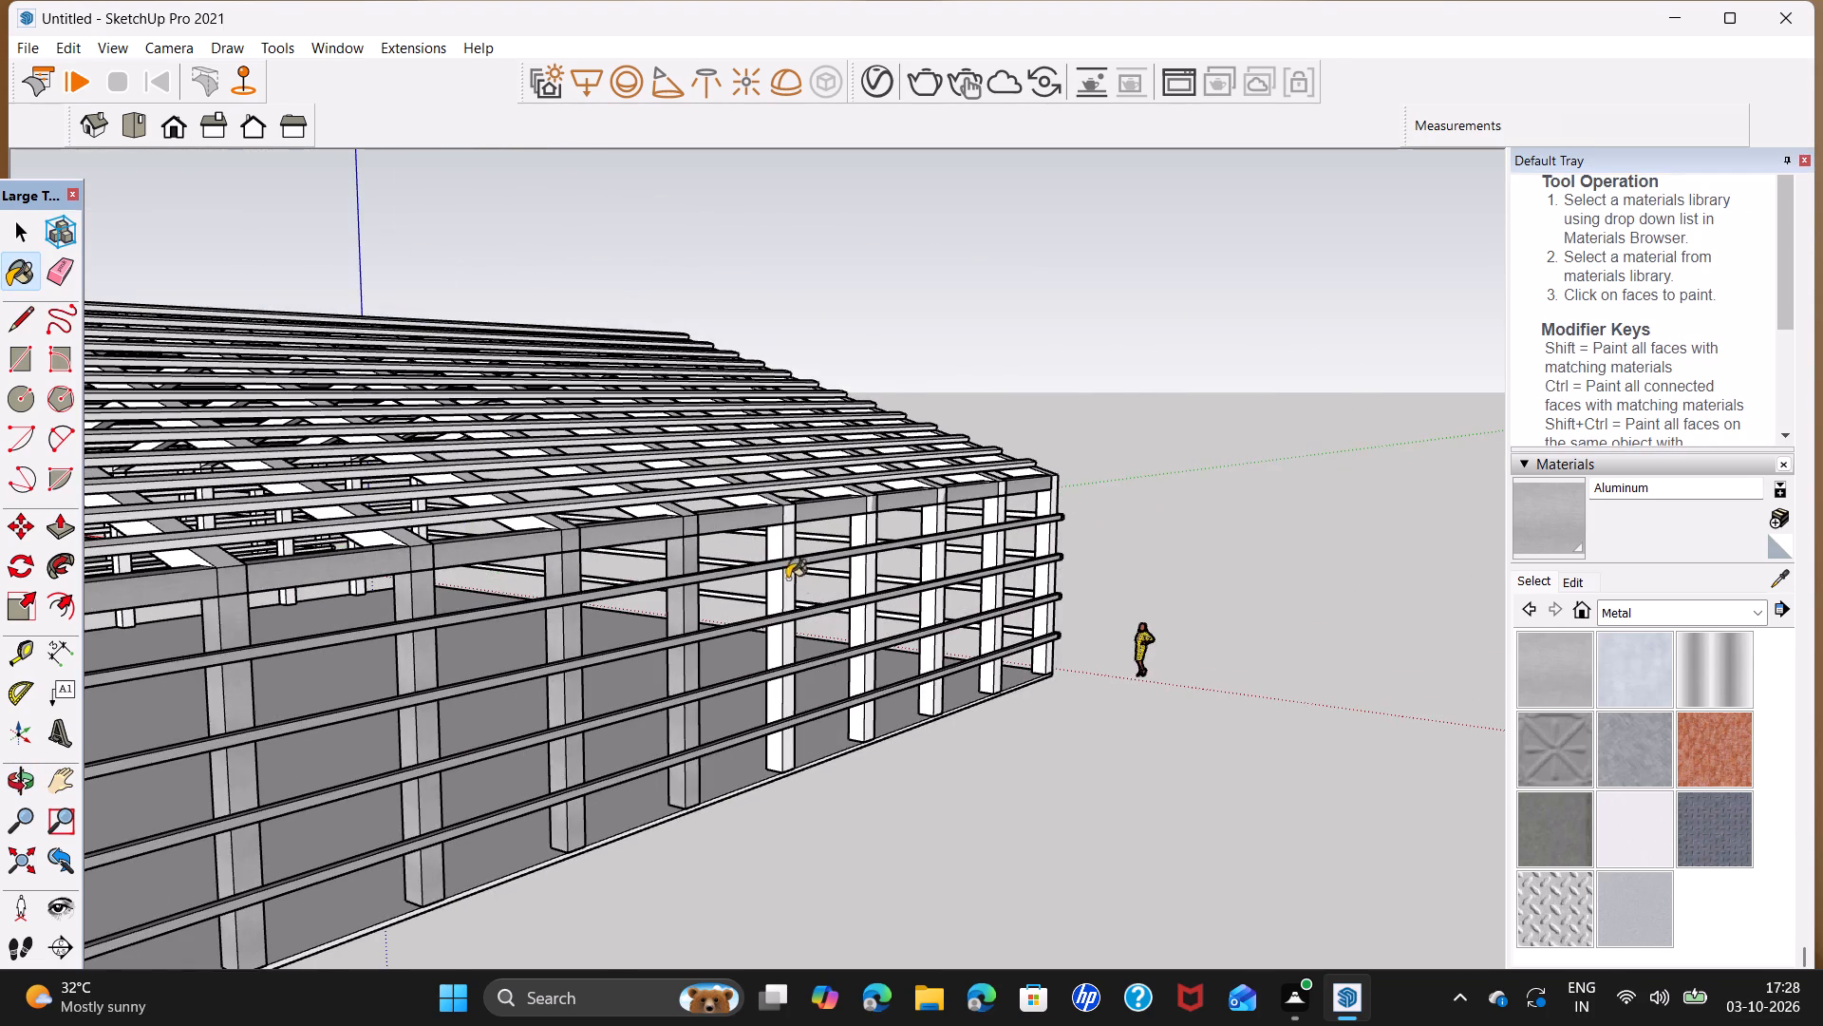
pyautogui.scroll(4, 785, 577)
pyautogui.click(792, 514)
pyautogui.click(902, 505)
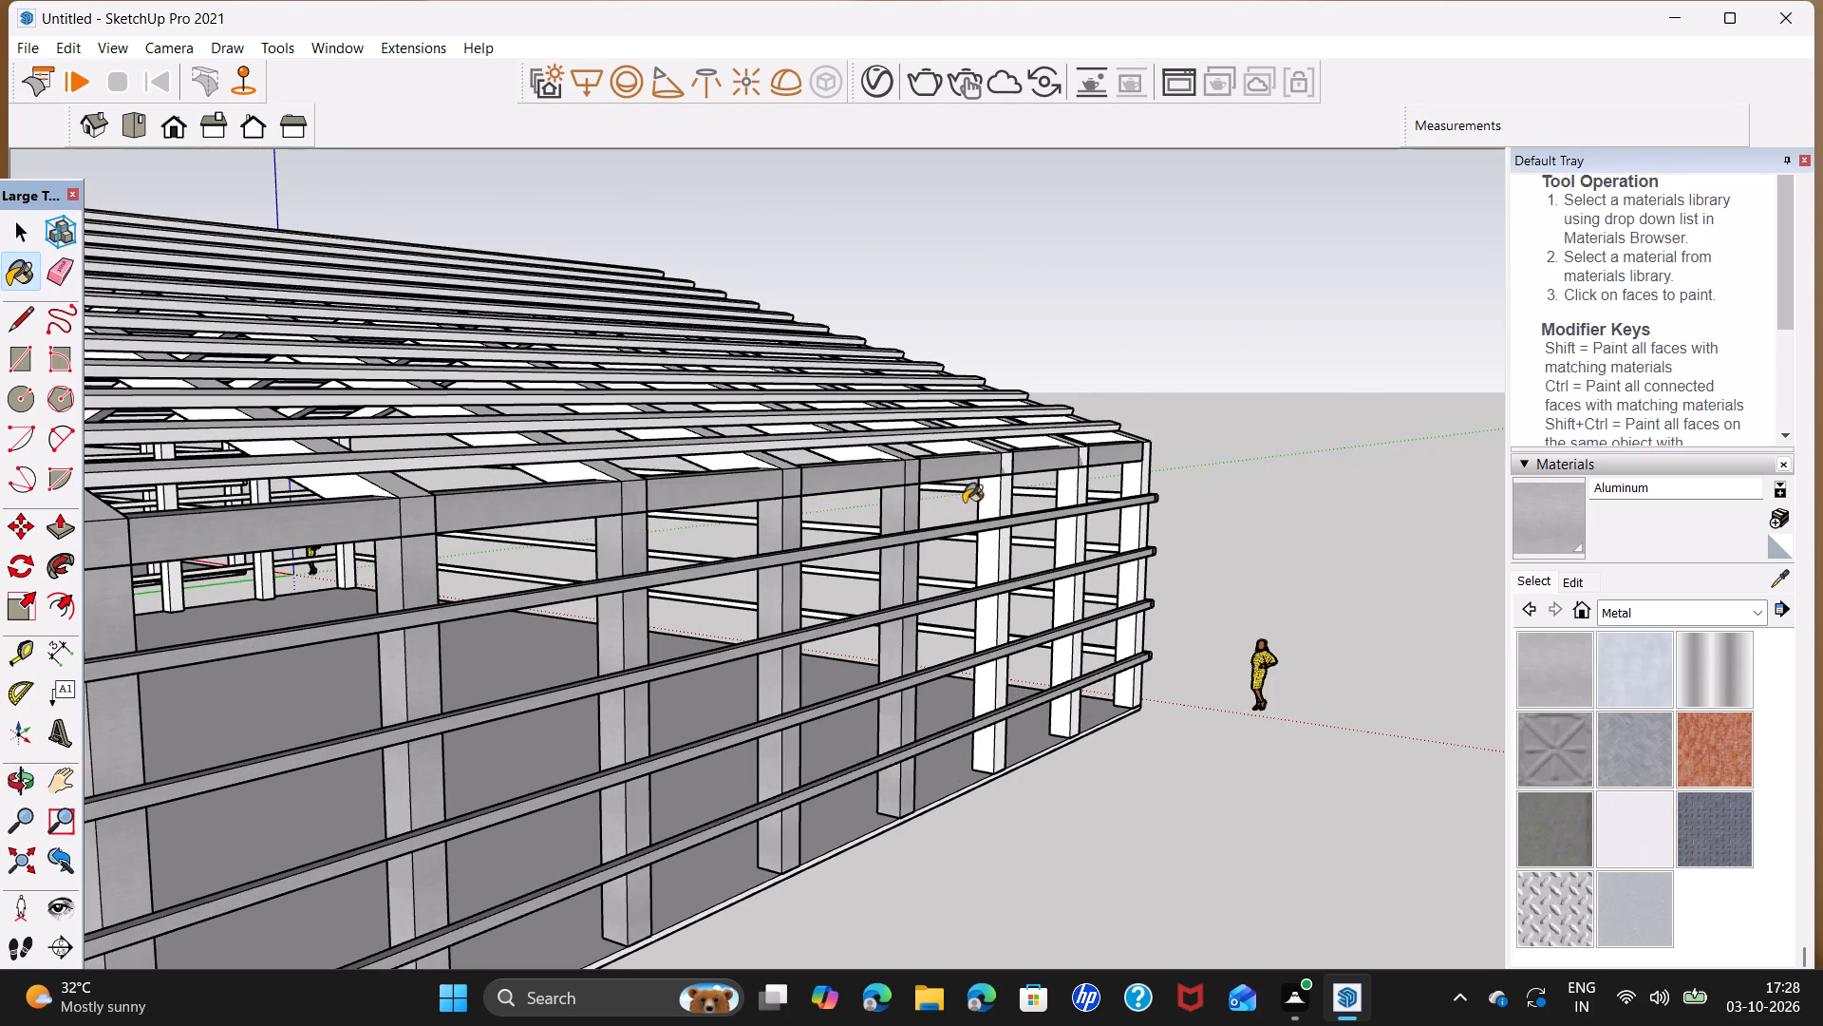
pyautogui.click(990, 495)
pyautogui.click(1072, 481)
pyautogui.click(1131, 467)
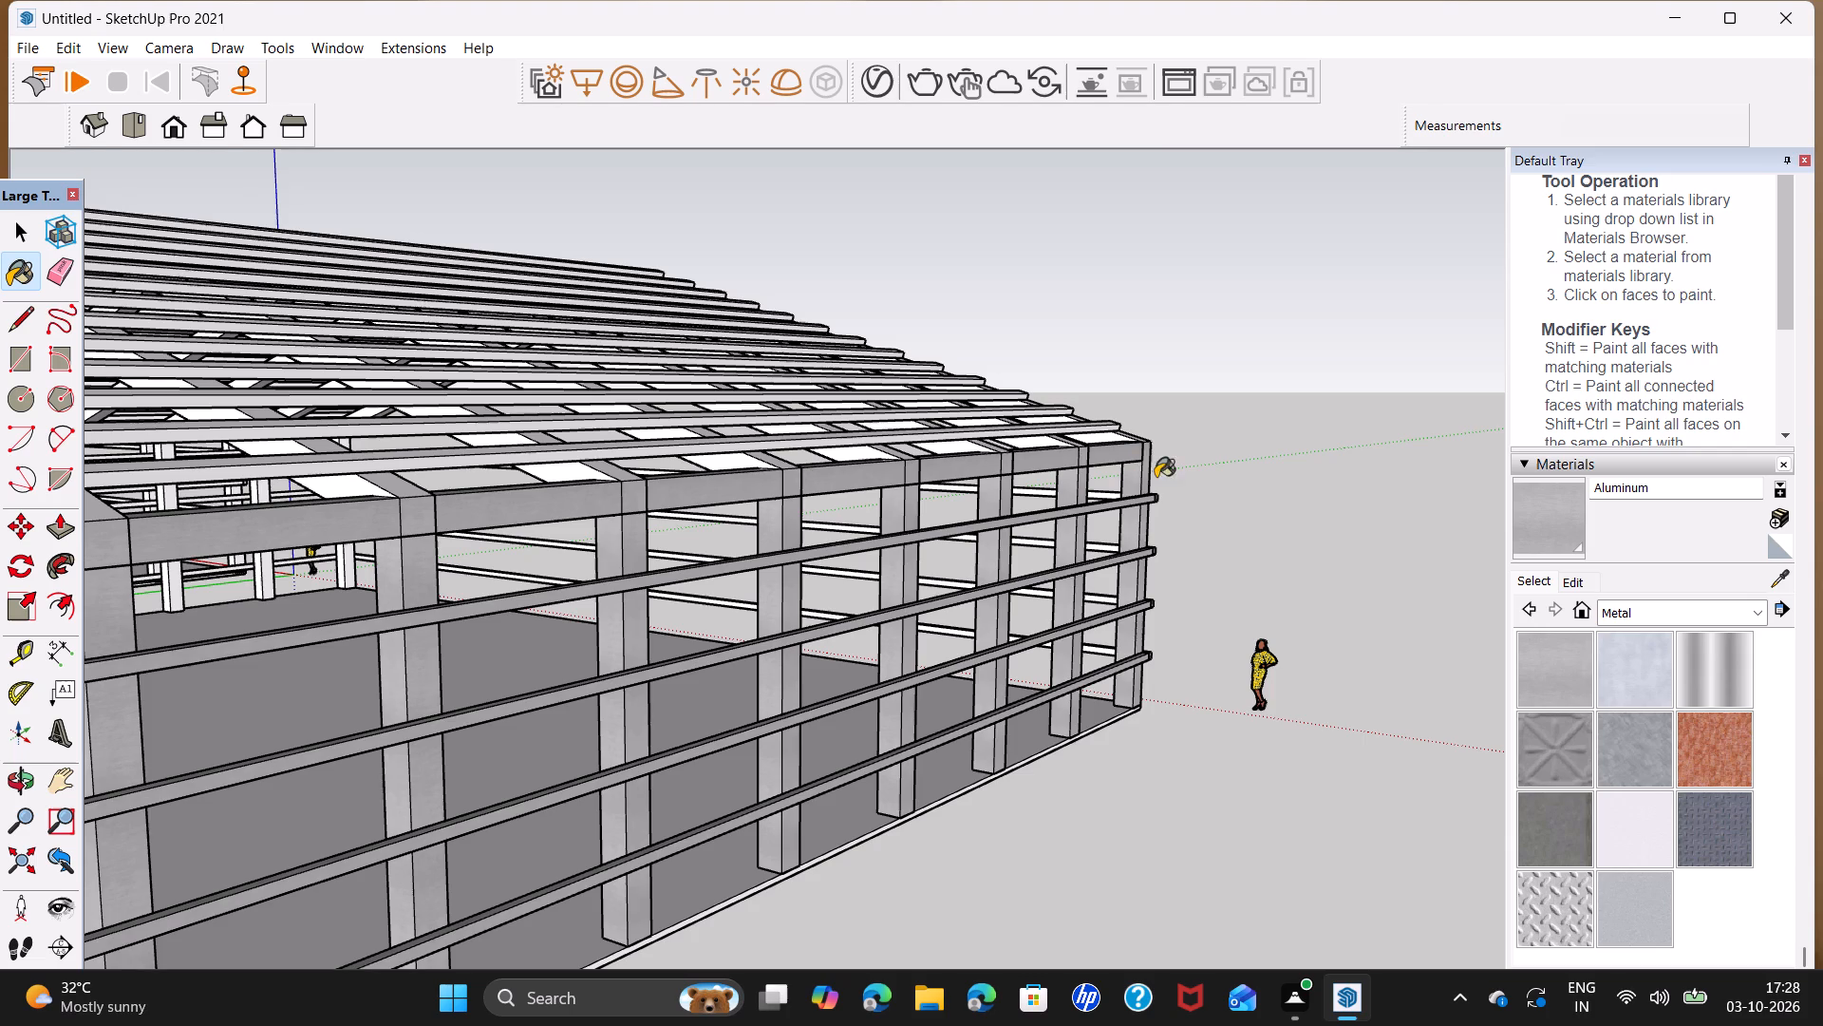
# Paint all ten gabled roof frames with Aluminum, from the rear one through to the front gable.
pyautogui.scroll(-4, 105, 835)
pyautogui.moveTo(258, 757); pyautogui.dragTo(779, 666, button='middle')
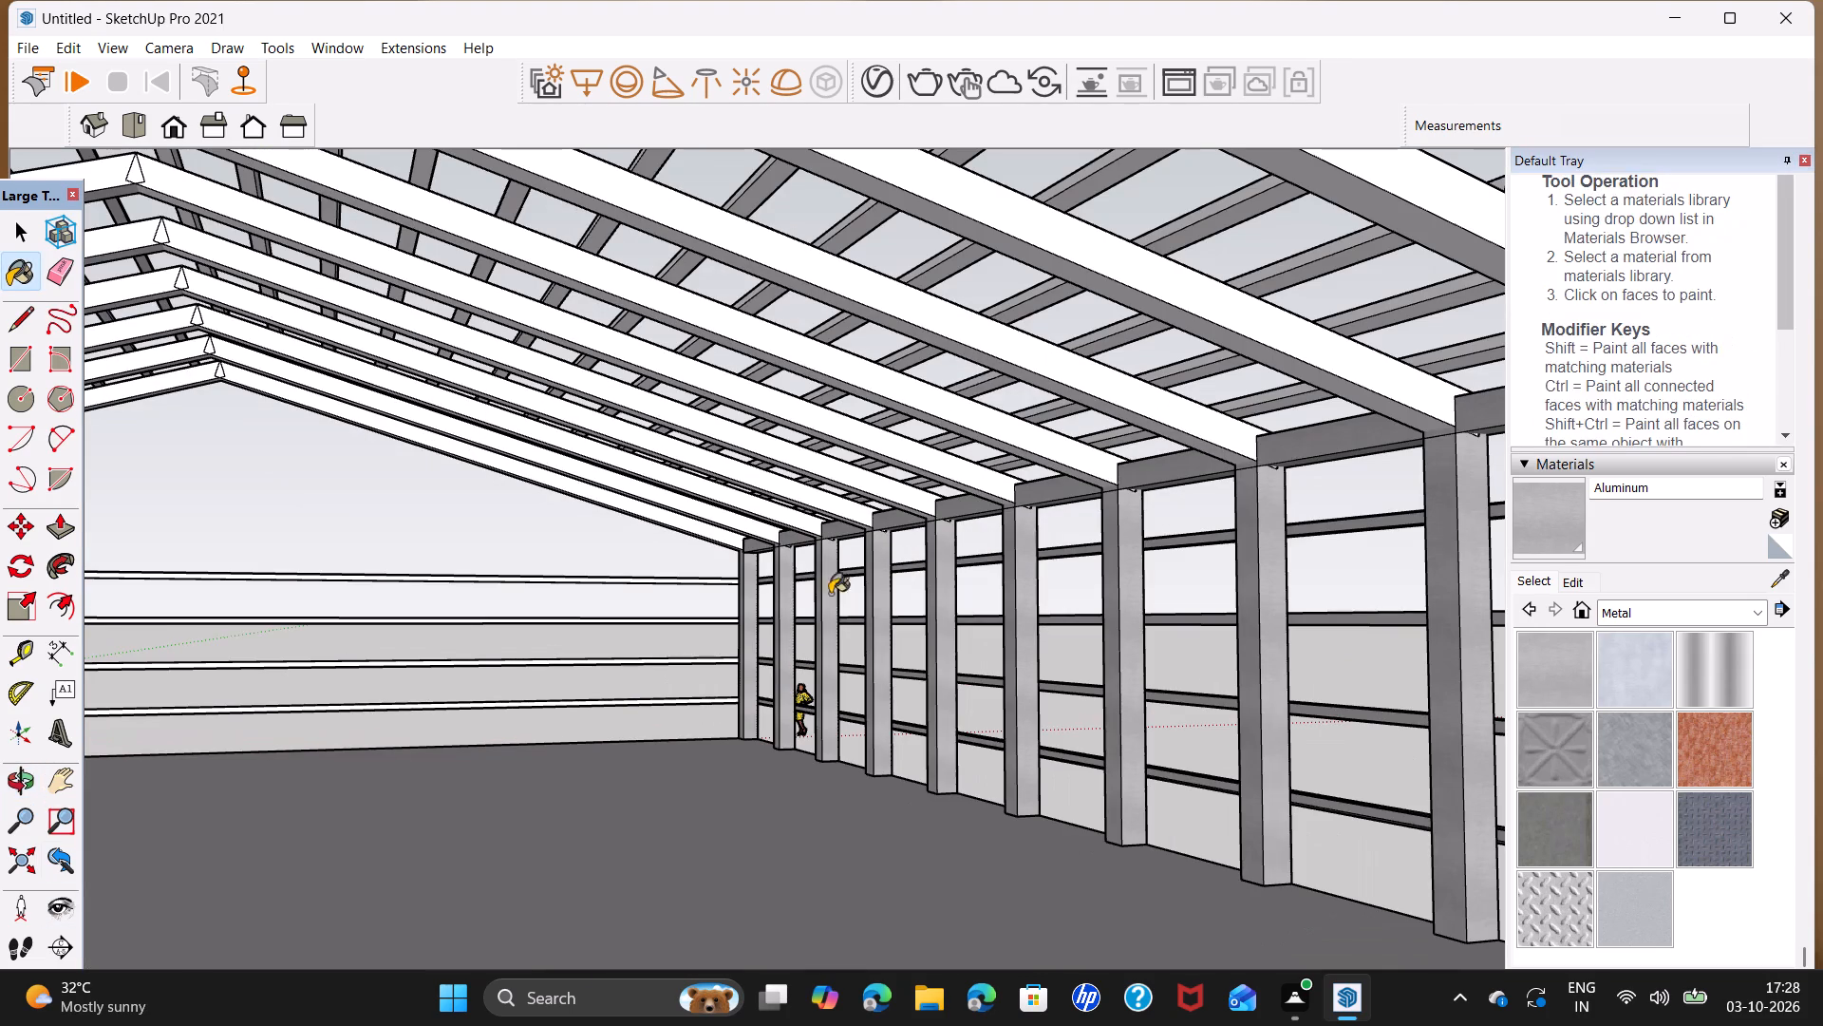
pyautogui.click(708, 533)
pyautogui.click(726, 517)
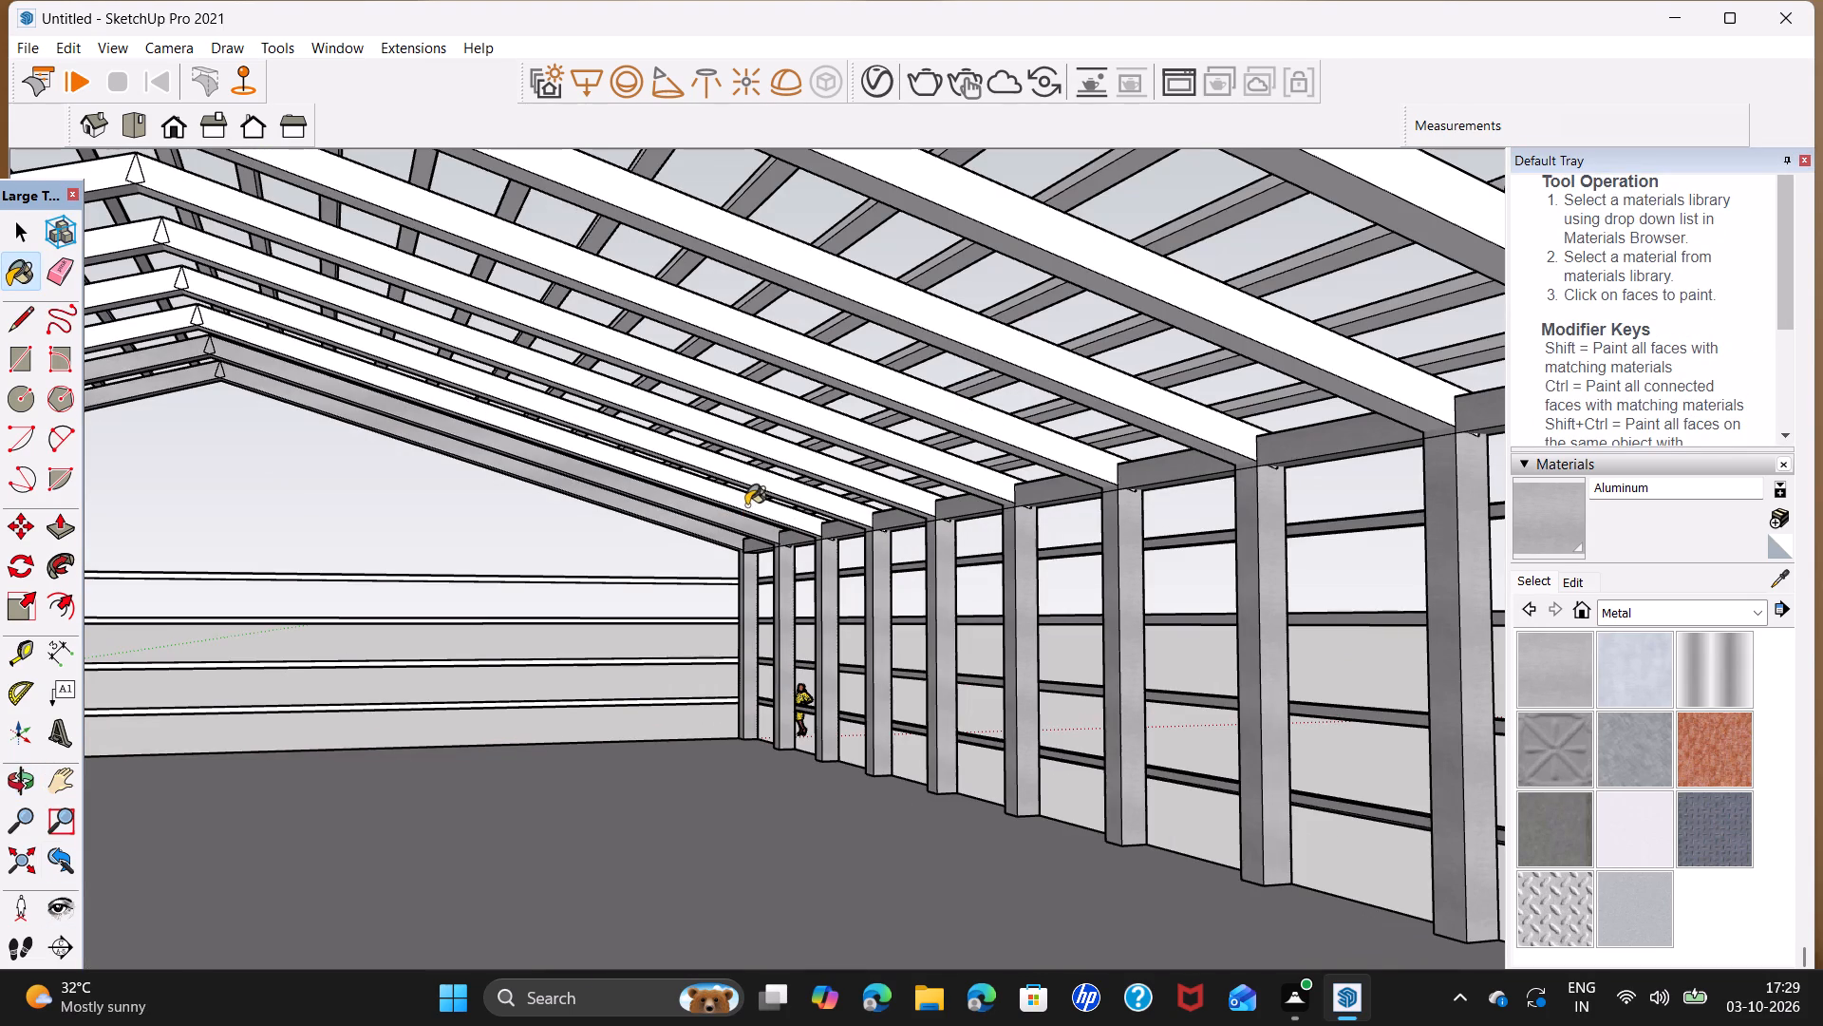
pyautogui.click(746, 505)
pyautogui.click(778, 484)
pyautogui.click(793, 456)
pyautogui.click(823, 426)
pyautogui.click(886, 382)
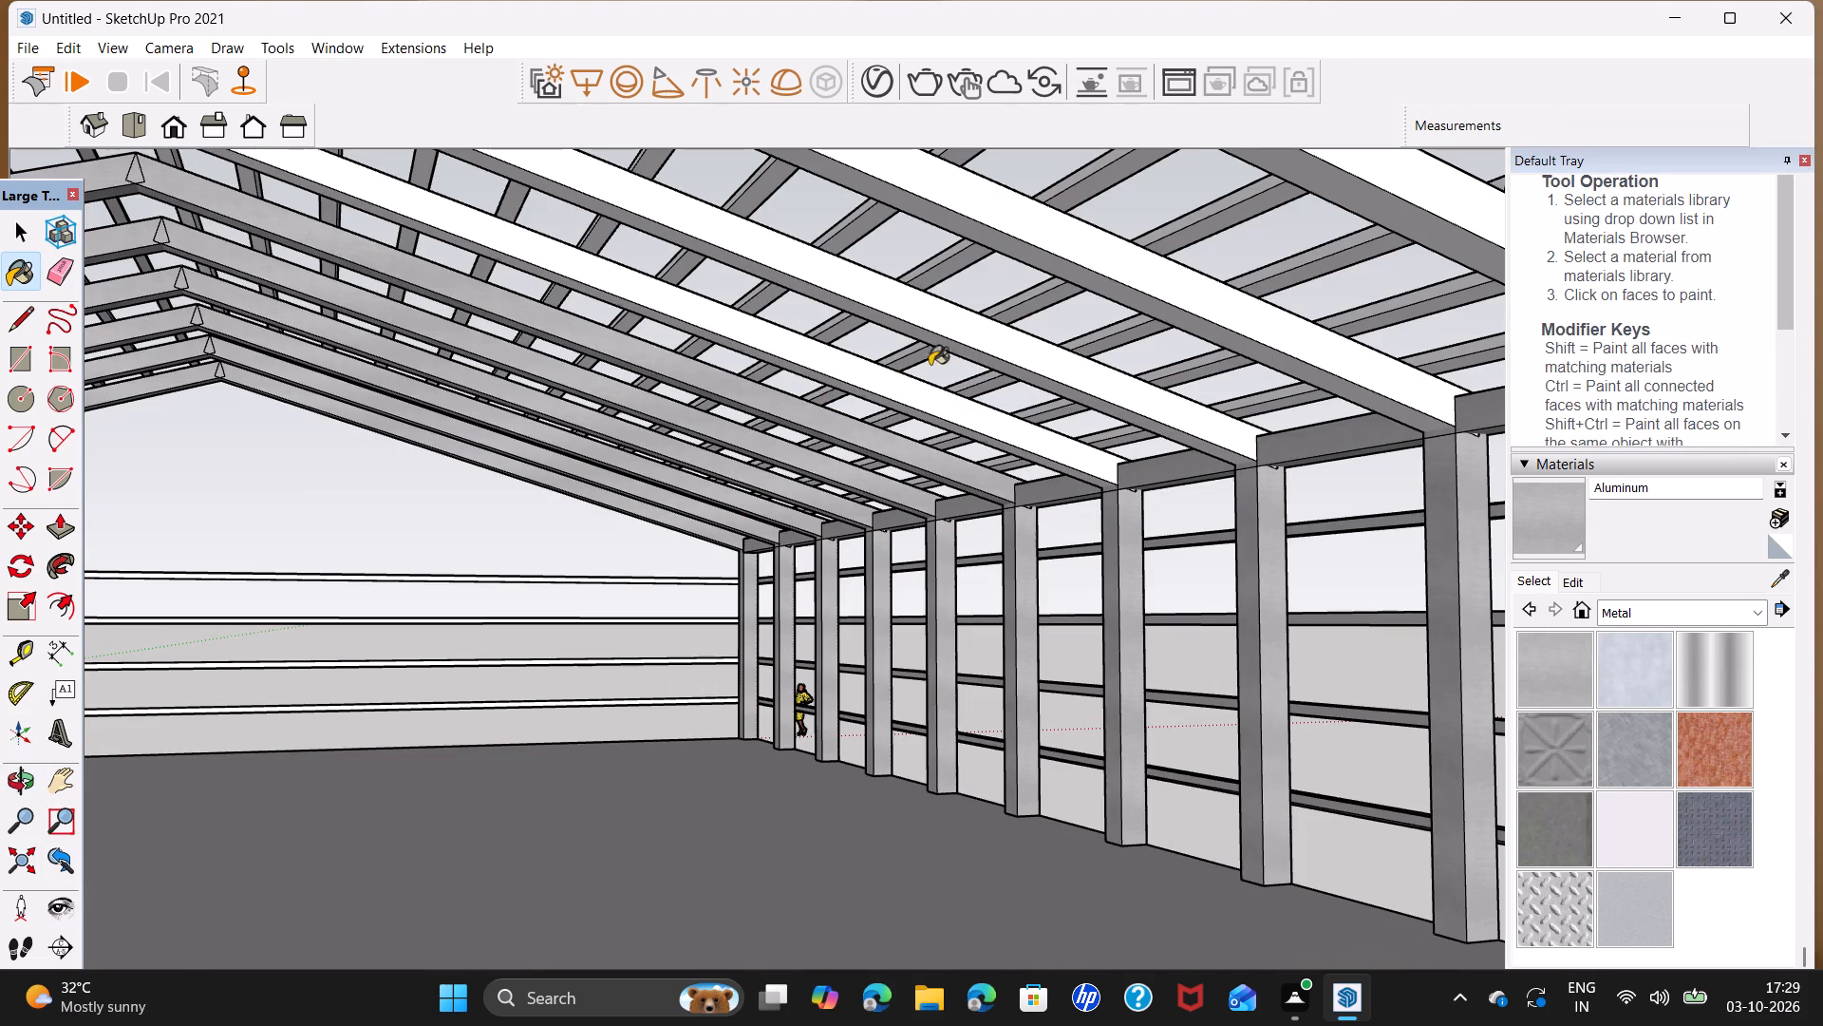
pyautogui.click(974, 329)
pyautogui.click(1081, 277)
pyautogui.scroll(-5, 994, 434)
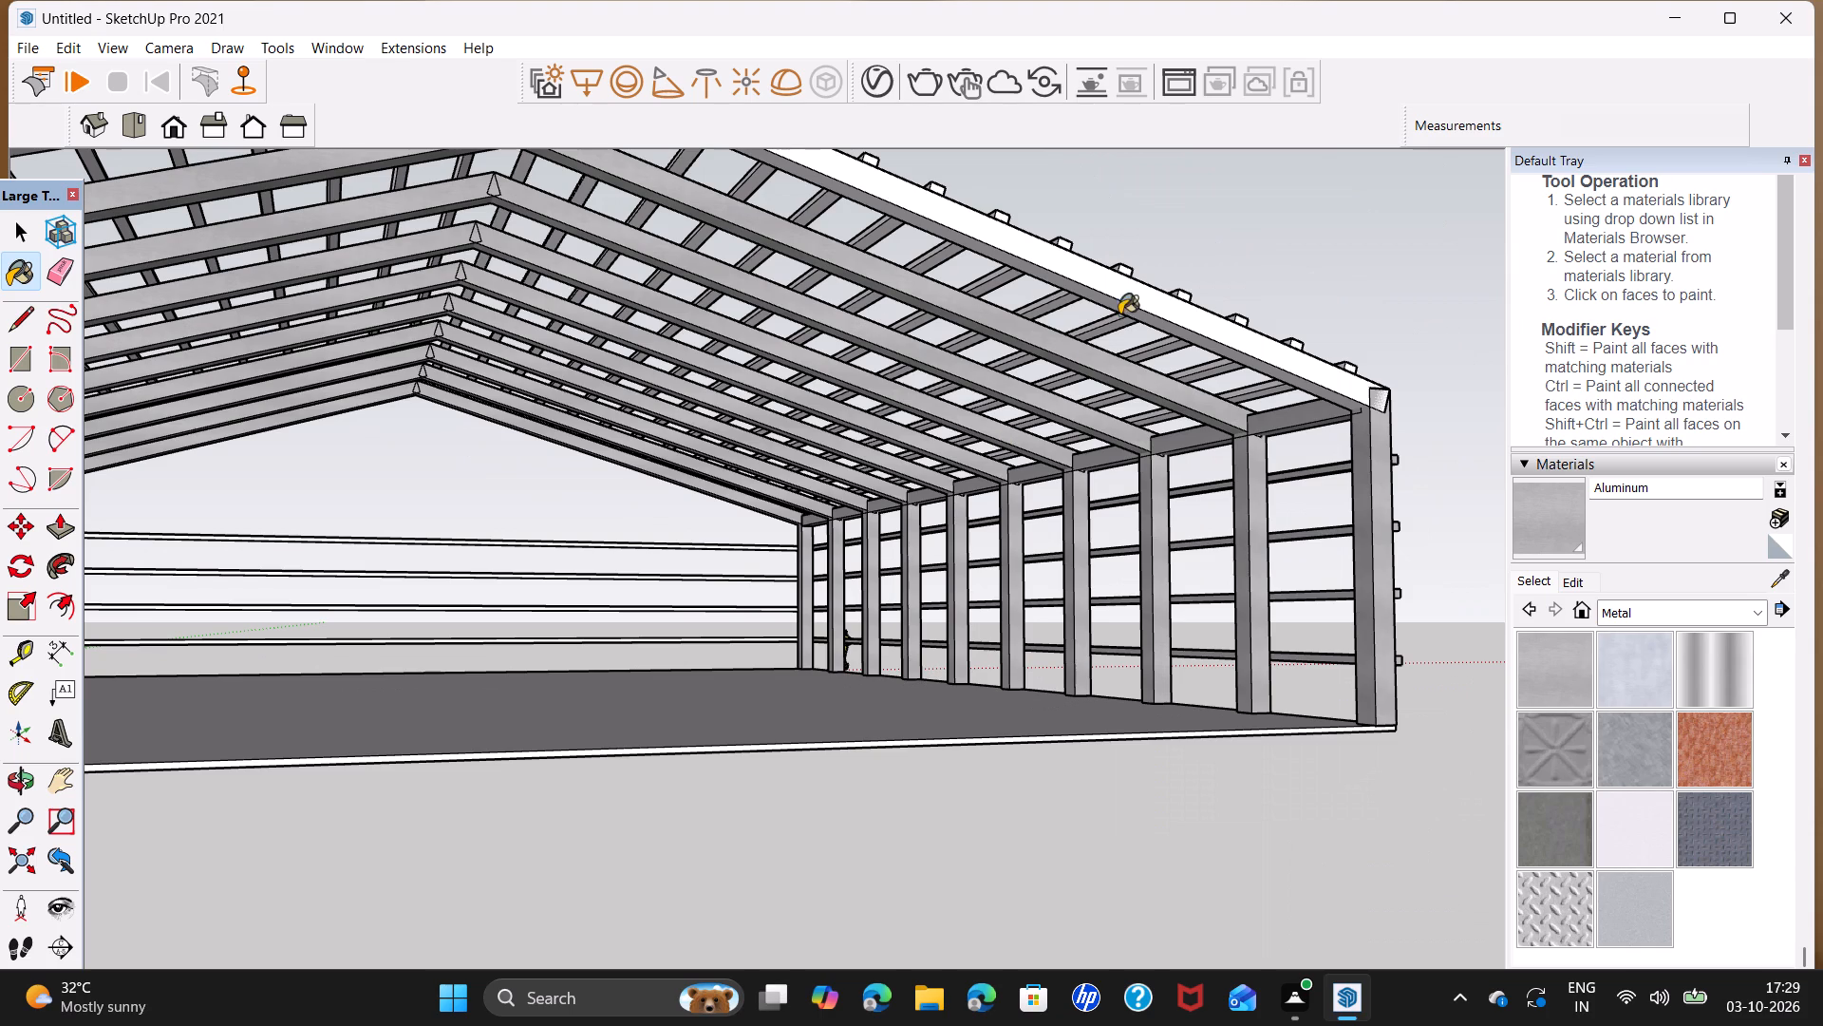
pyautogui.click(1141, 284)
# Paint the ten columns on the side facing the neighbouring frame with Aluminum, from the front corner to the rear.
pyautogui.scroll(-4, 682, 486)
pyautogui.keyDown('shift'); pyautogui.moveTo(491, 555); pyautogui.dragTo(706, 556, button='middle'); pyautogui.keyUp('shift')
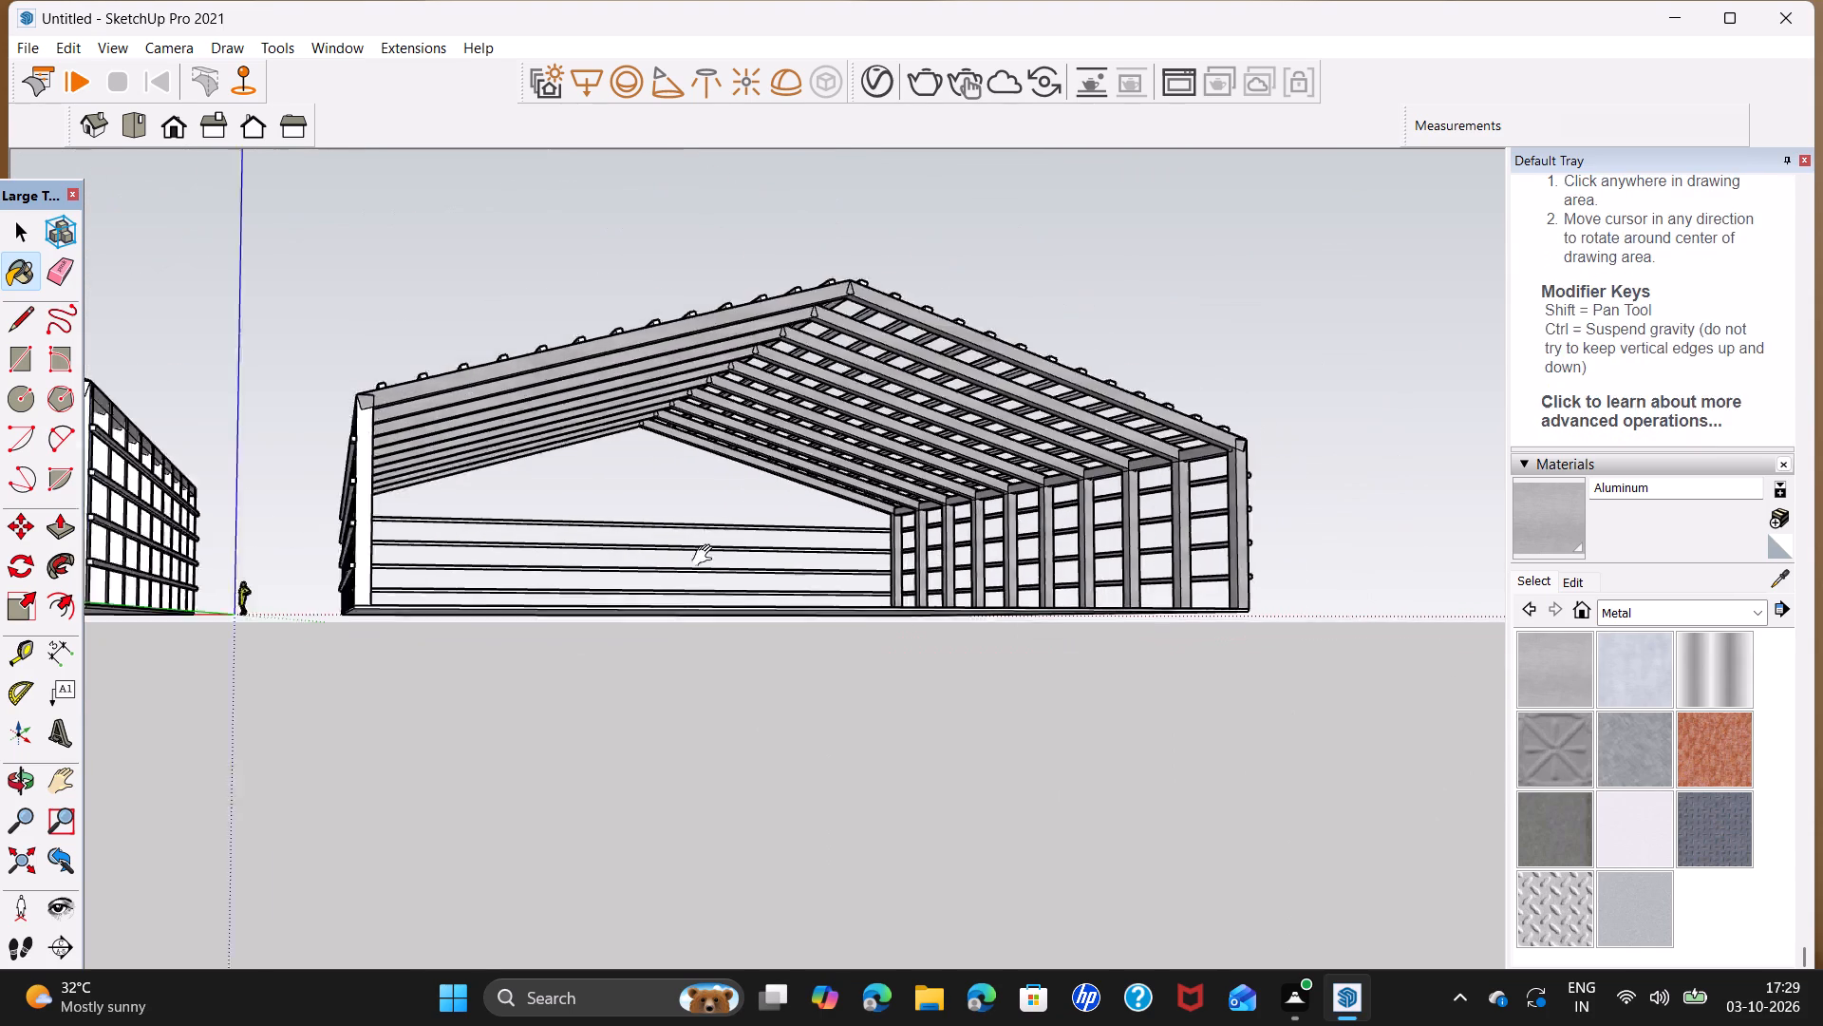
pyautogui.keyDown('shift'); pyautogui.moveTo(706, 556); pyautogui.dragTo(965, 553, button='middle'); pyautogui.keyUp('shift')
pyautogui.scroll(5, 768, 508)
pyautogui.click(823, 497)
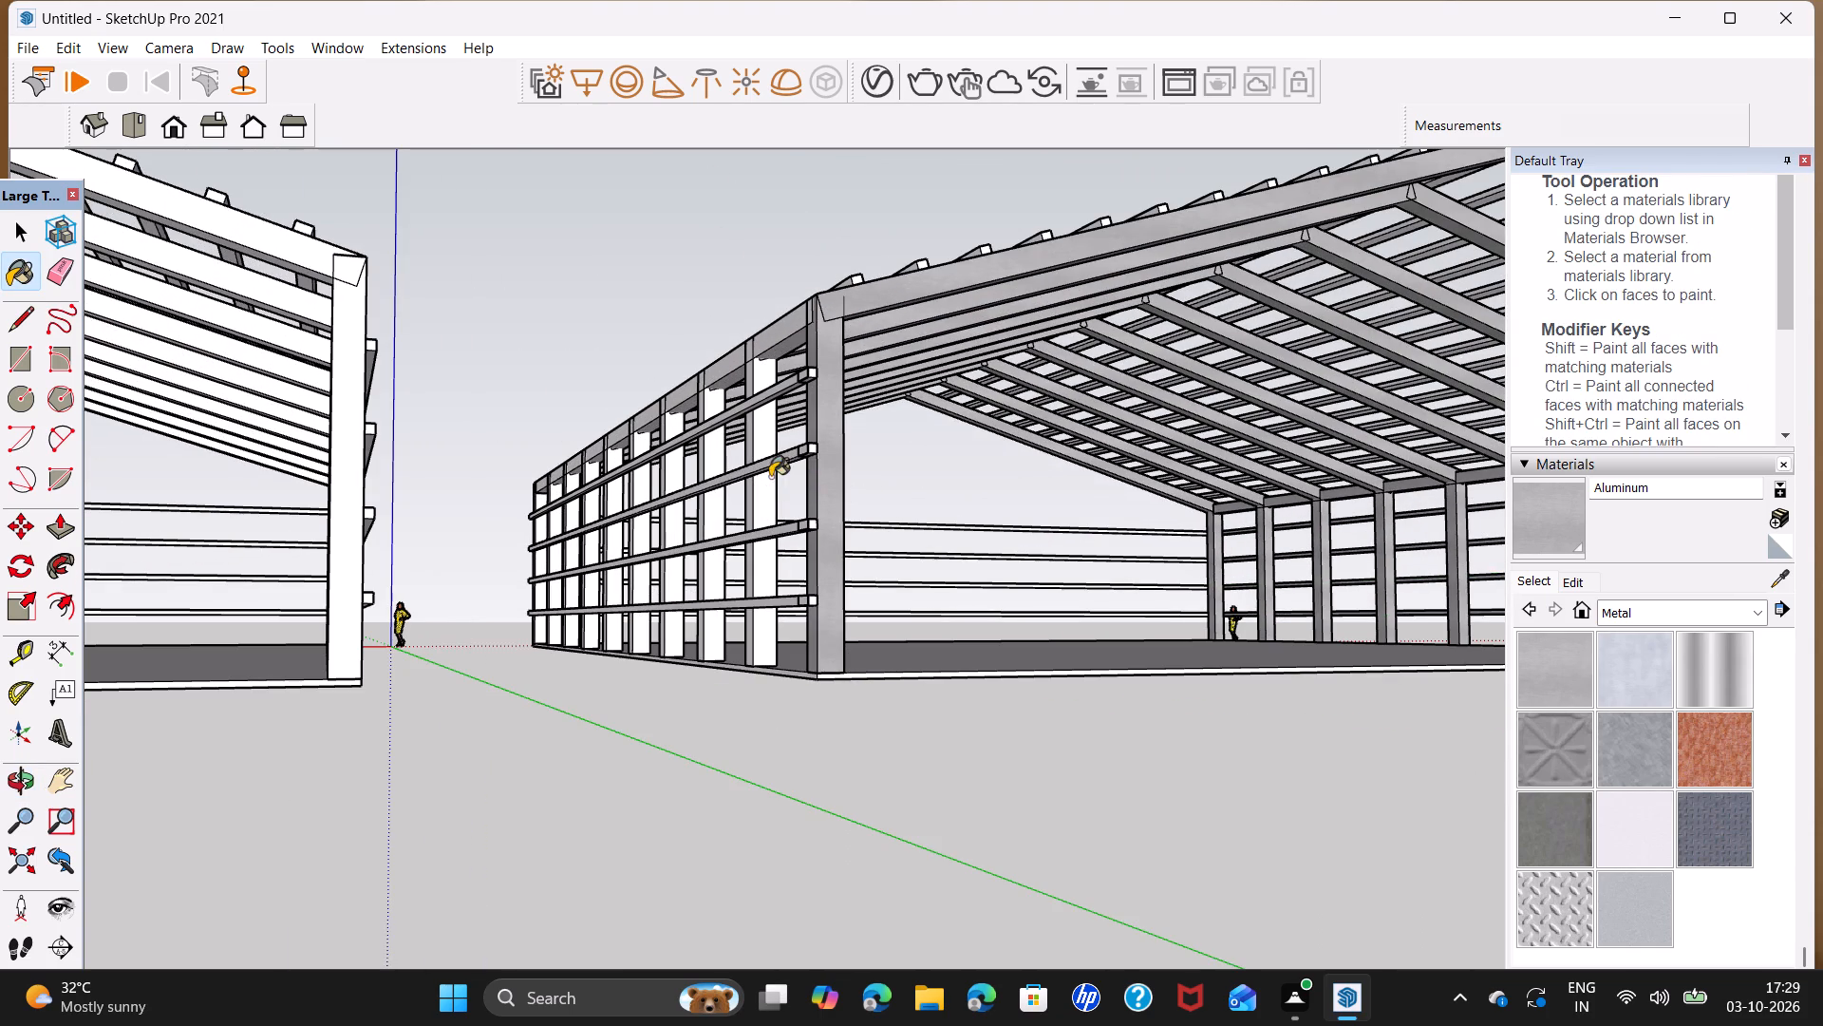
pyautogui.click(769, 476)
pyautogui.click(712, 450)
pyautogui.click(677, 471)
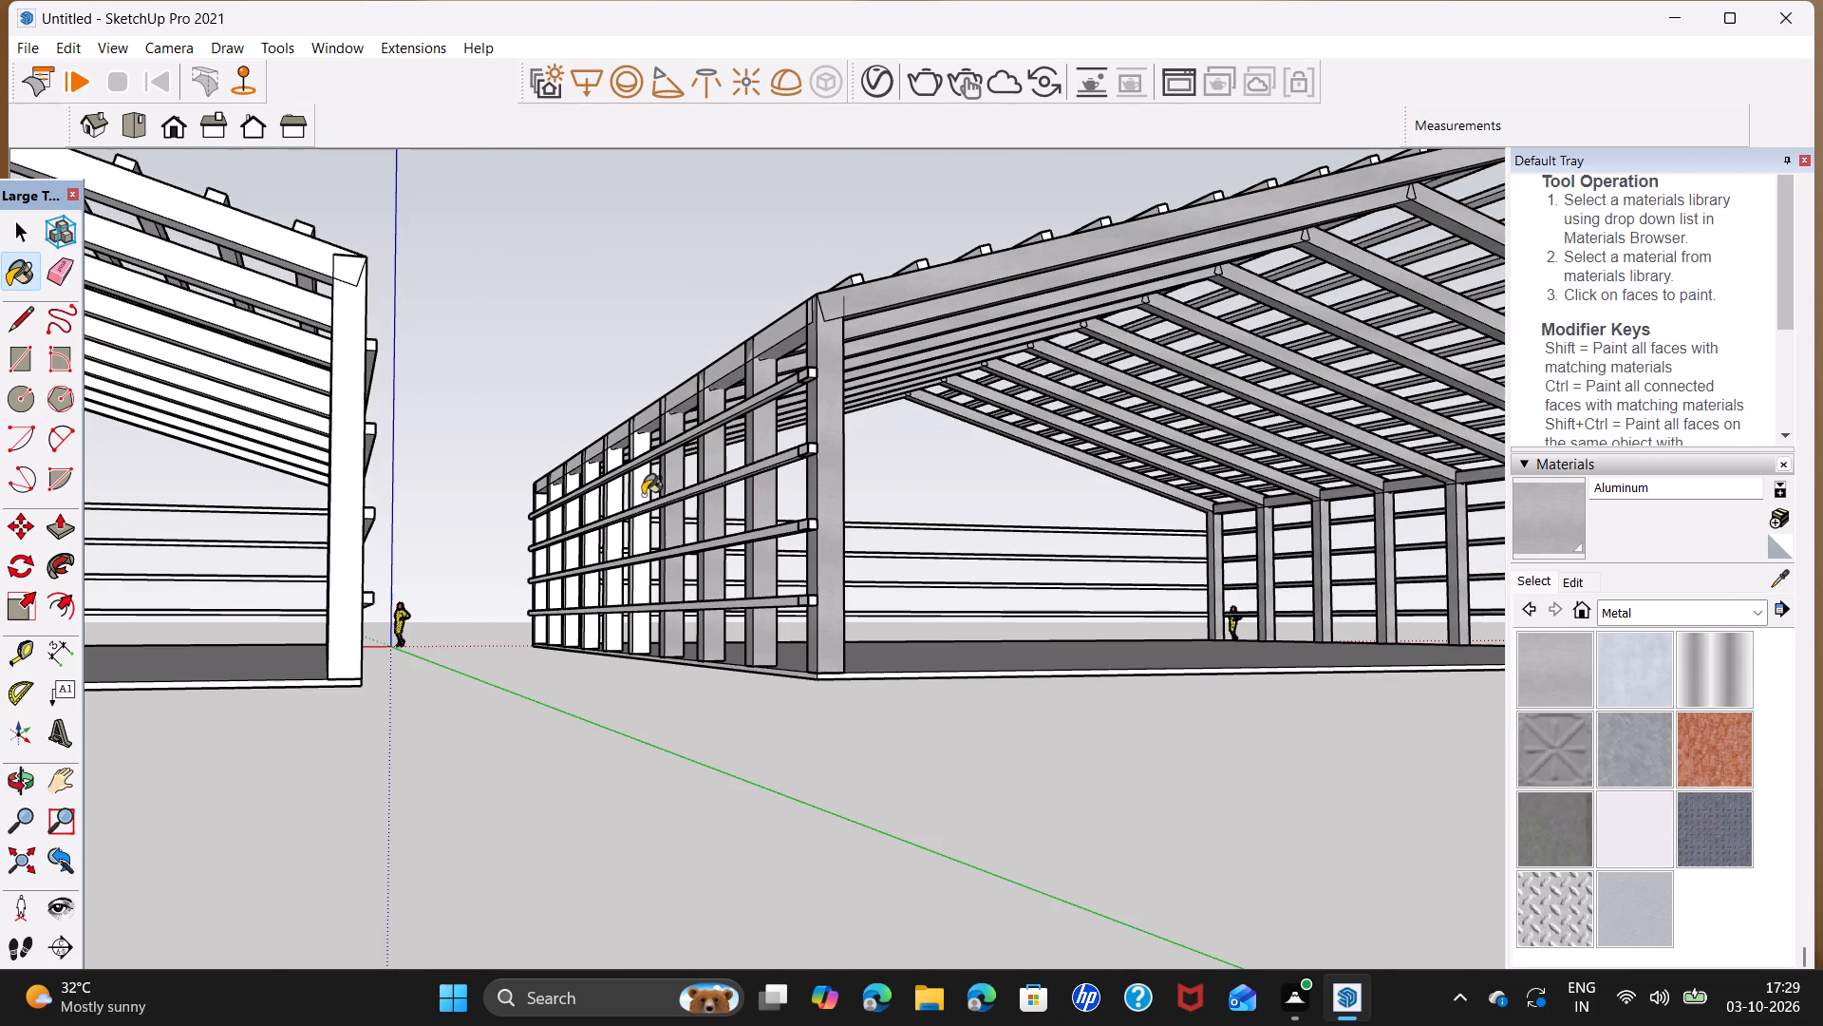
pyautogui.click(642, 495)
pyautogui.click(616, 504)
pyautogui.click(585, 501)
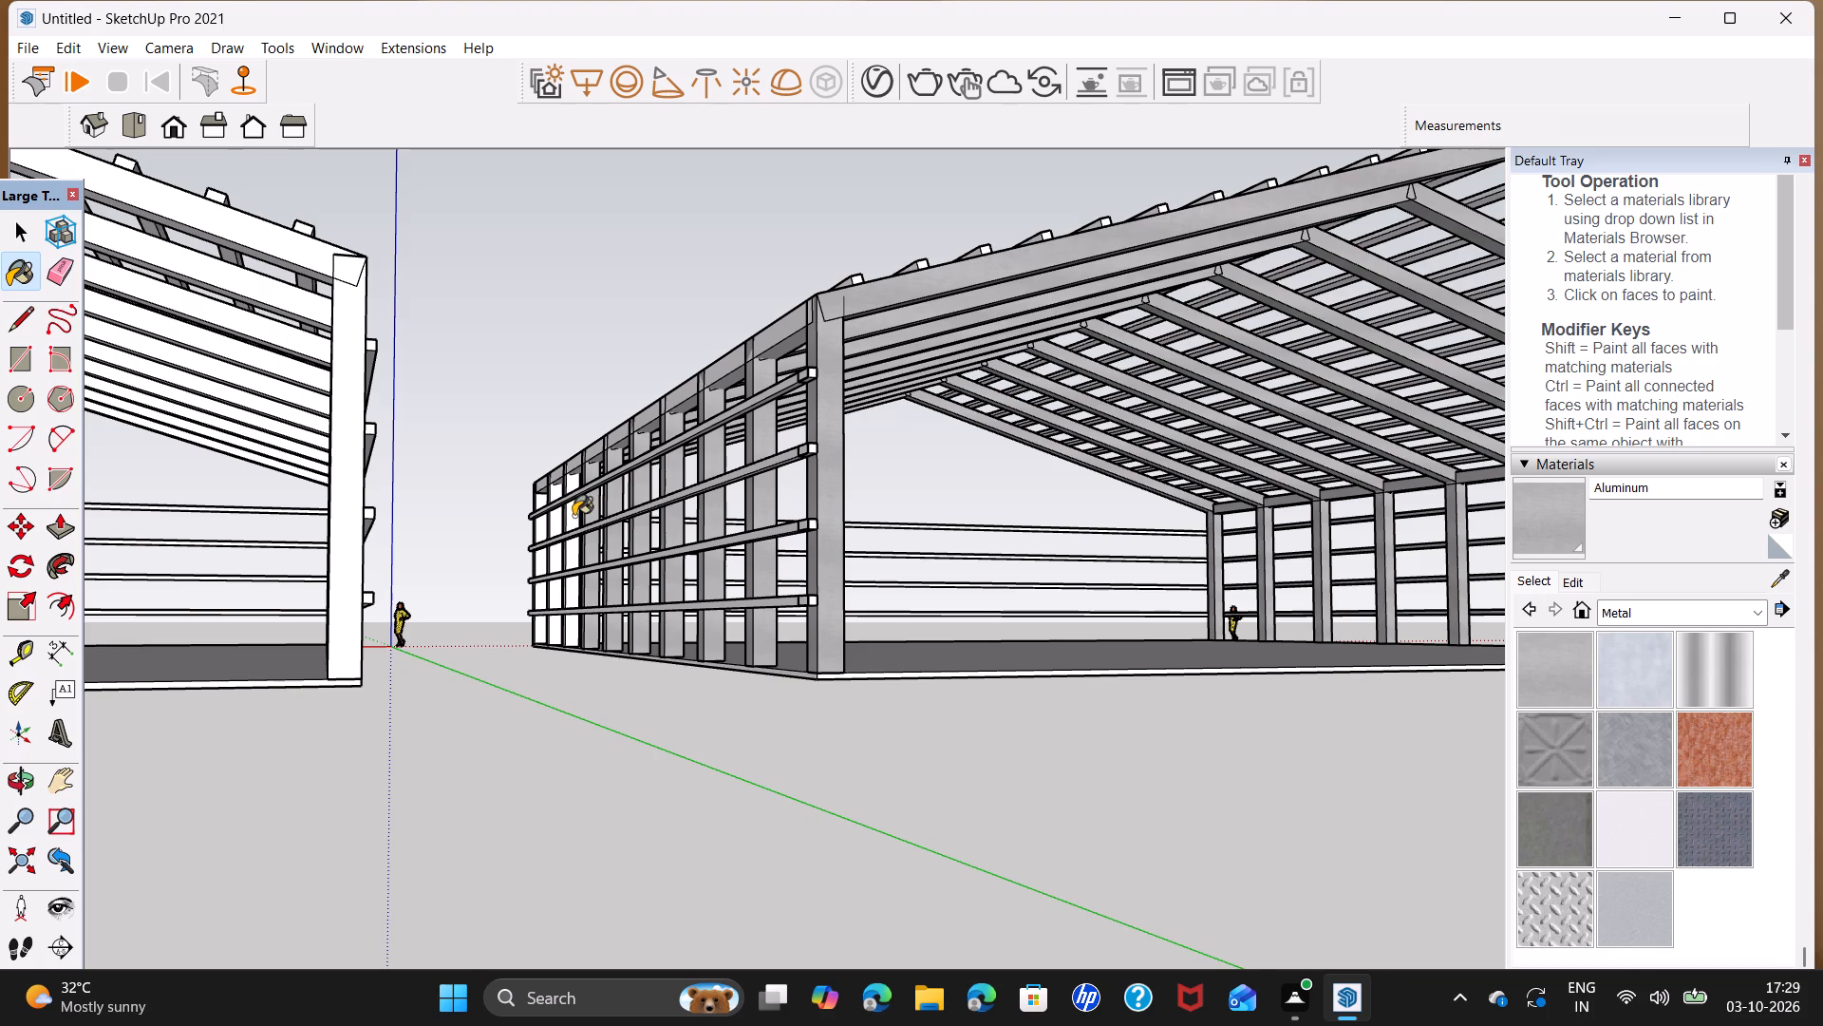
pyautogui.click(573, 516)
pyautogui.click(554, 518)
pyautogui.click(539, 527)
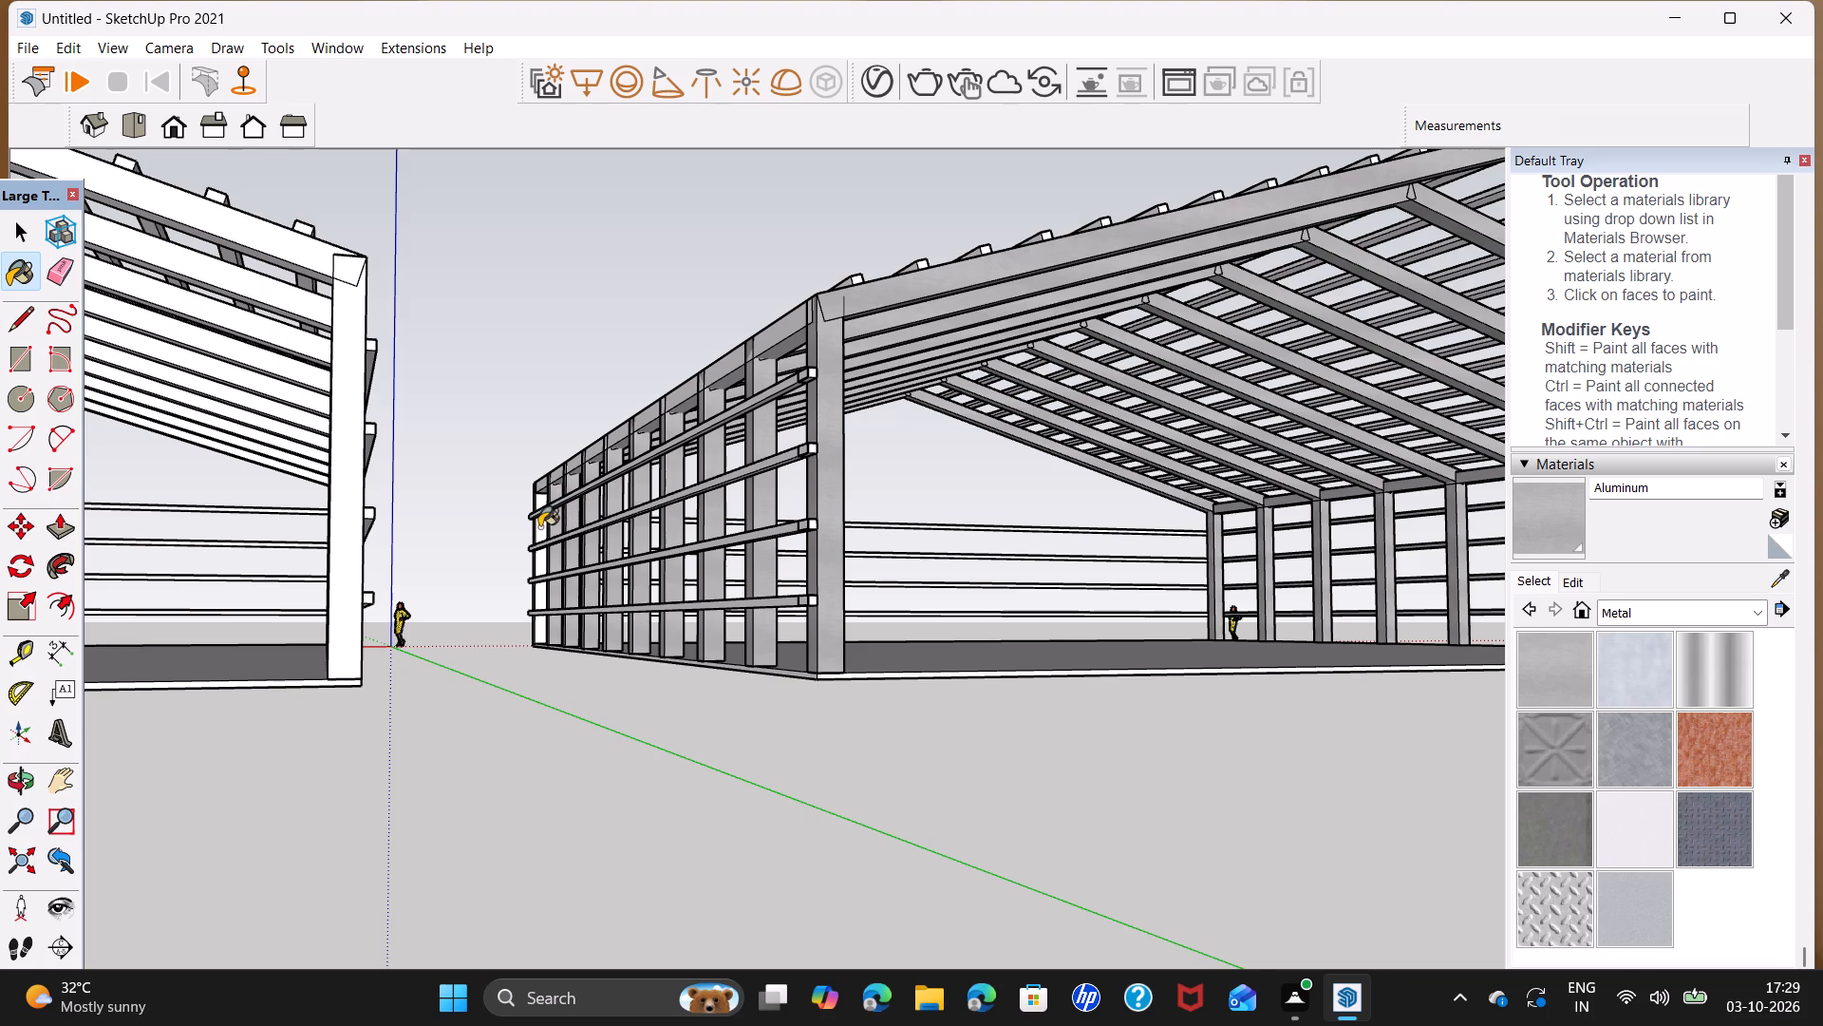
# Paint the eave beam and the four girts on the side facing the neighbouring frame with Aluminum.
pyautogui.moveTo(793, 601); pyautogui.dragTo(621, 983, button='middle')
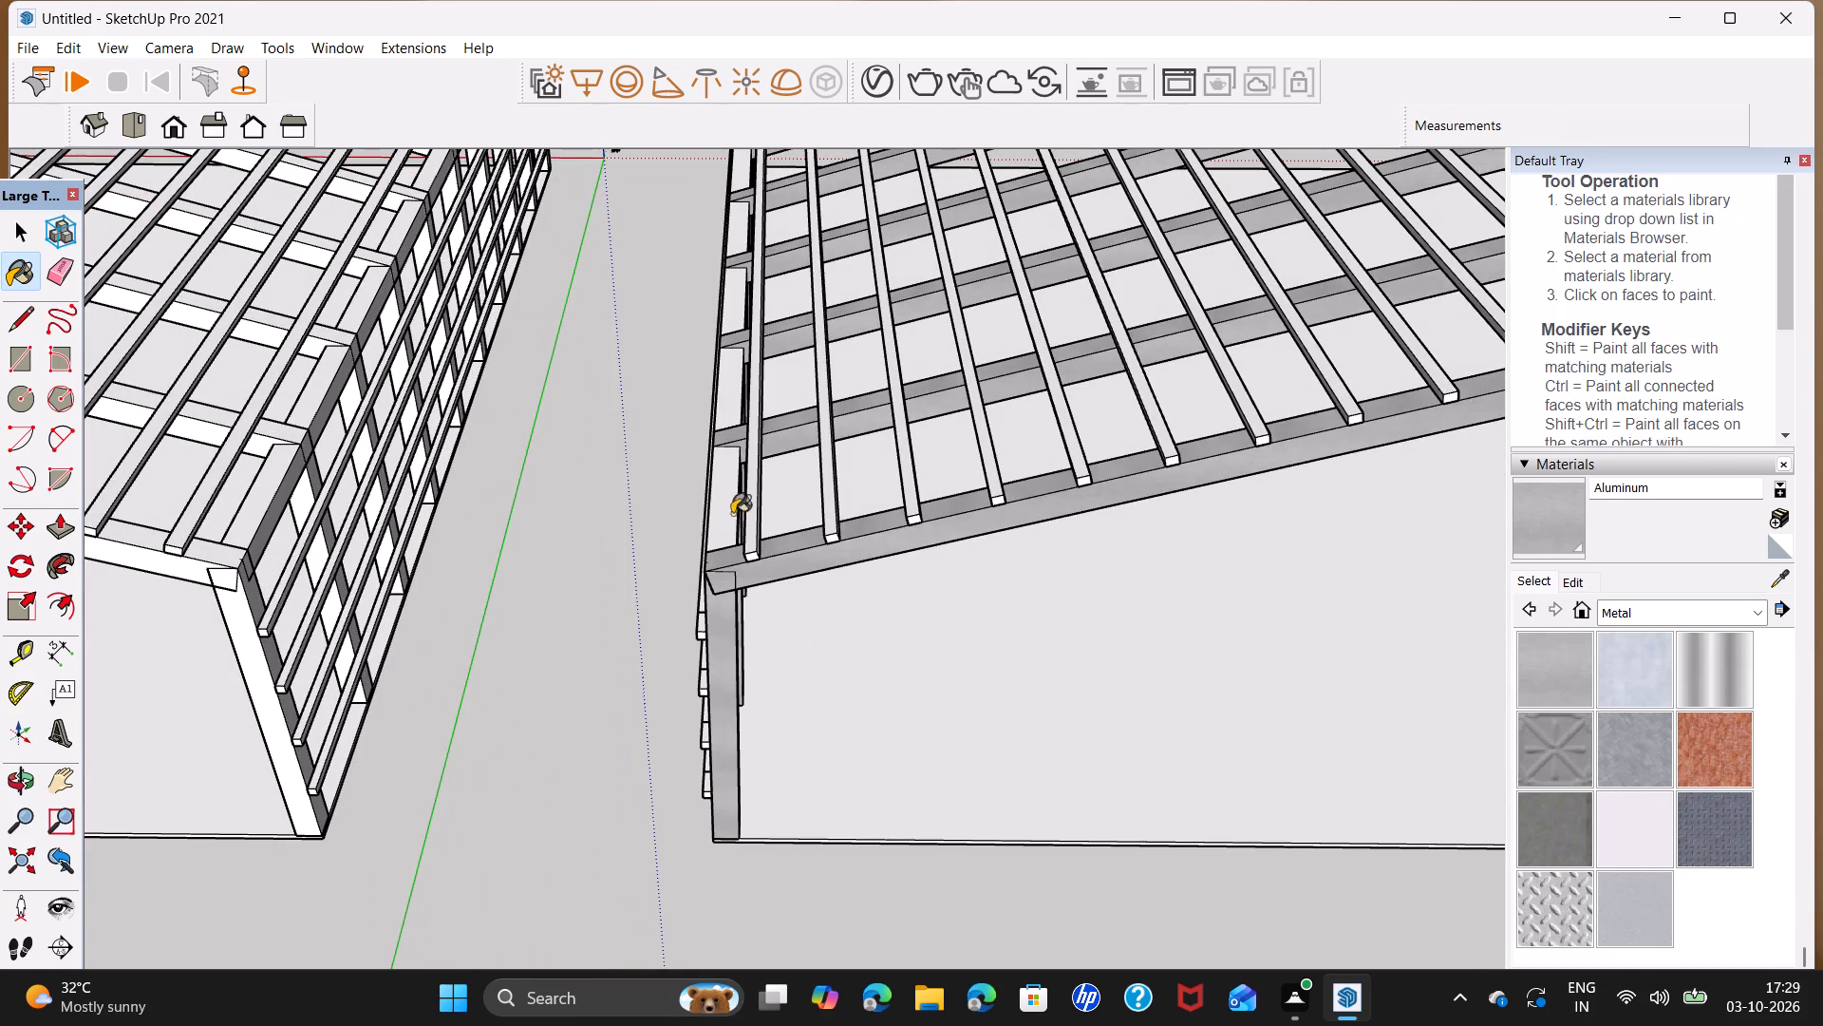
pyautogui.click(719, 507)
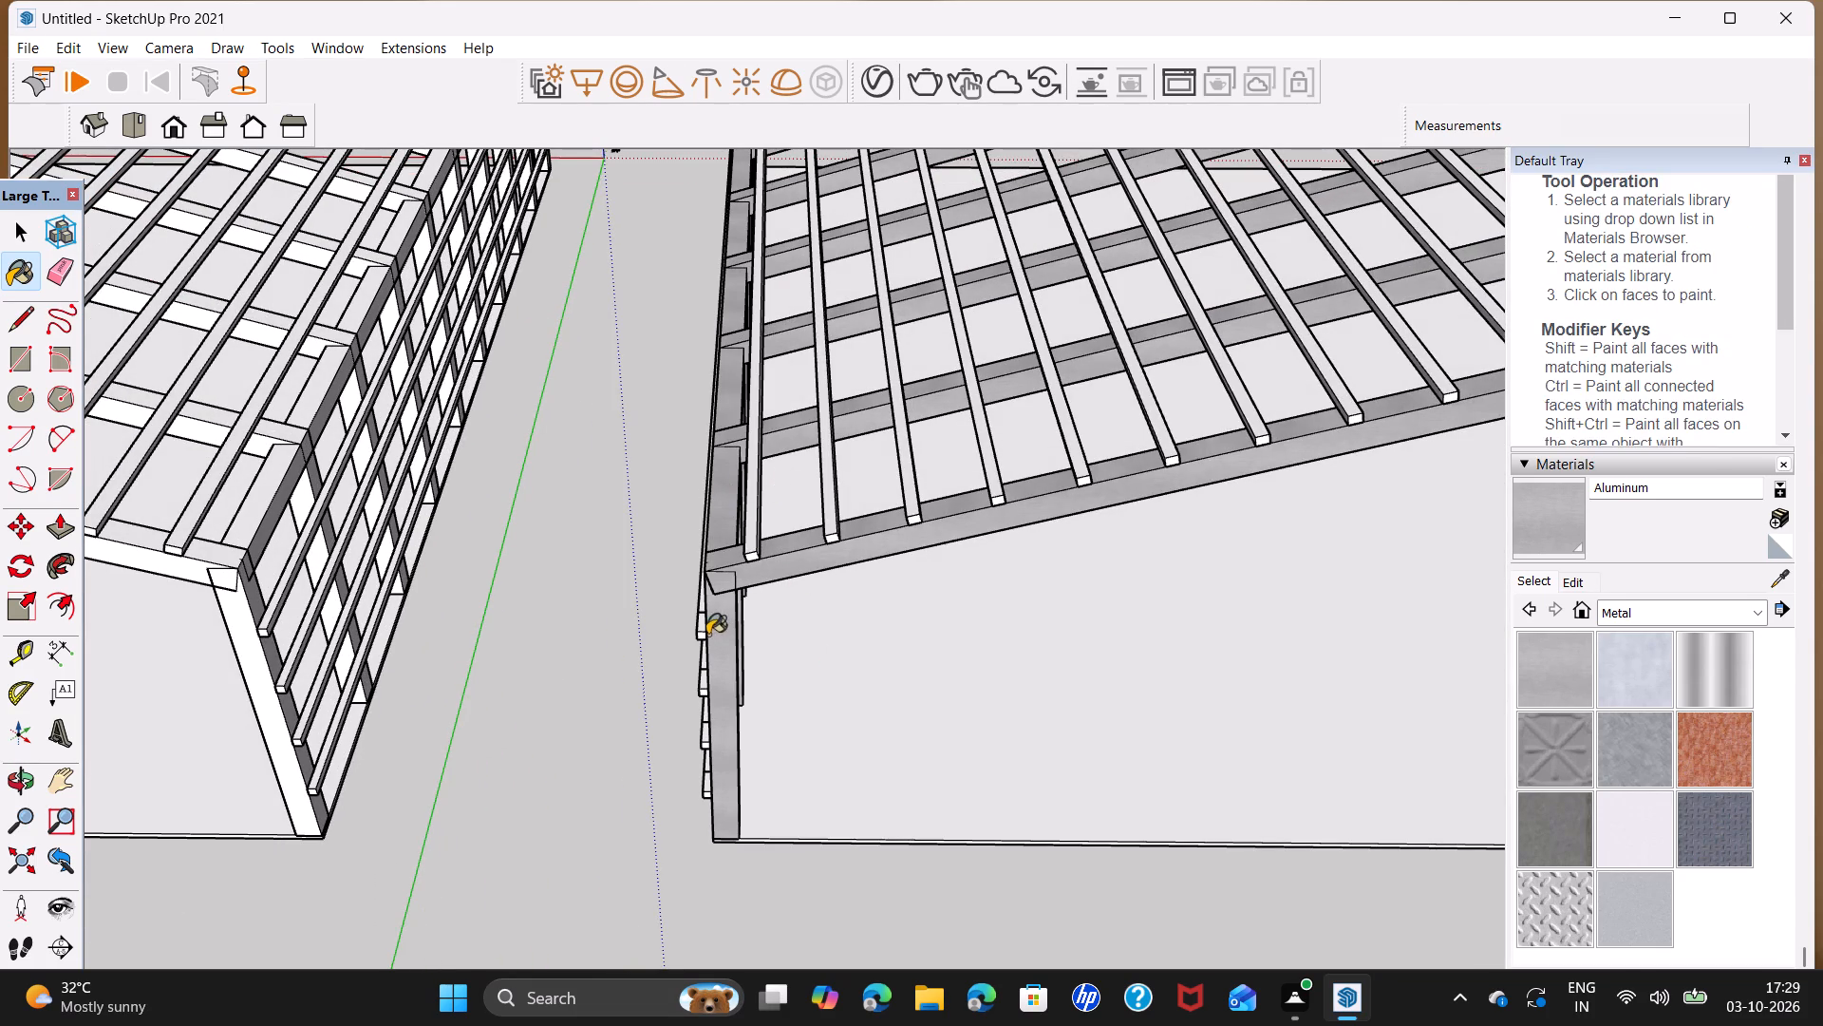
pyautogui.click(704, 629)
pyautogui.click(707, 691)
pyautogui.moveTo(720, 692); pyautogui.dragTo(828, 703, button='middle')
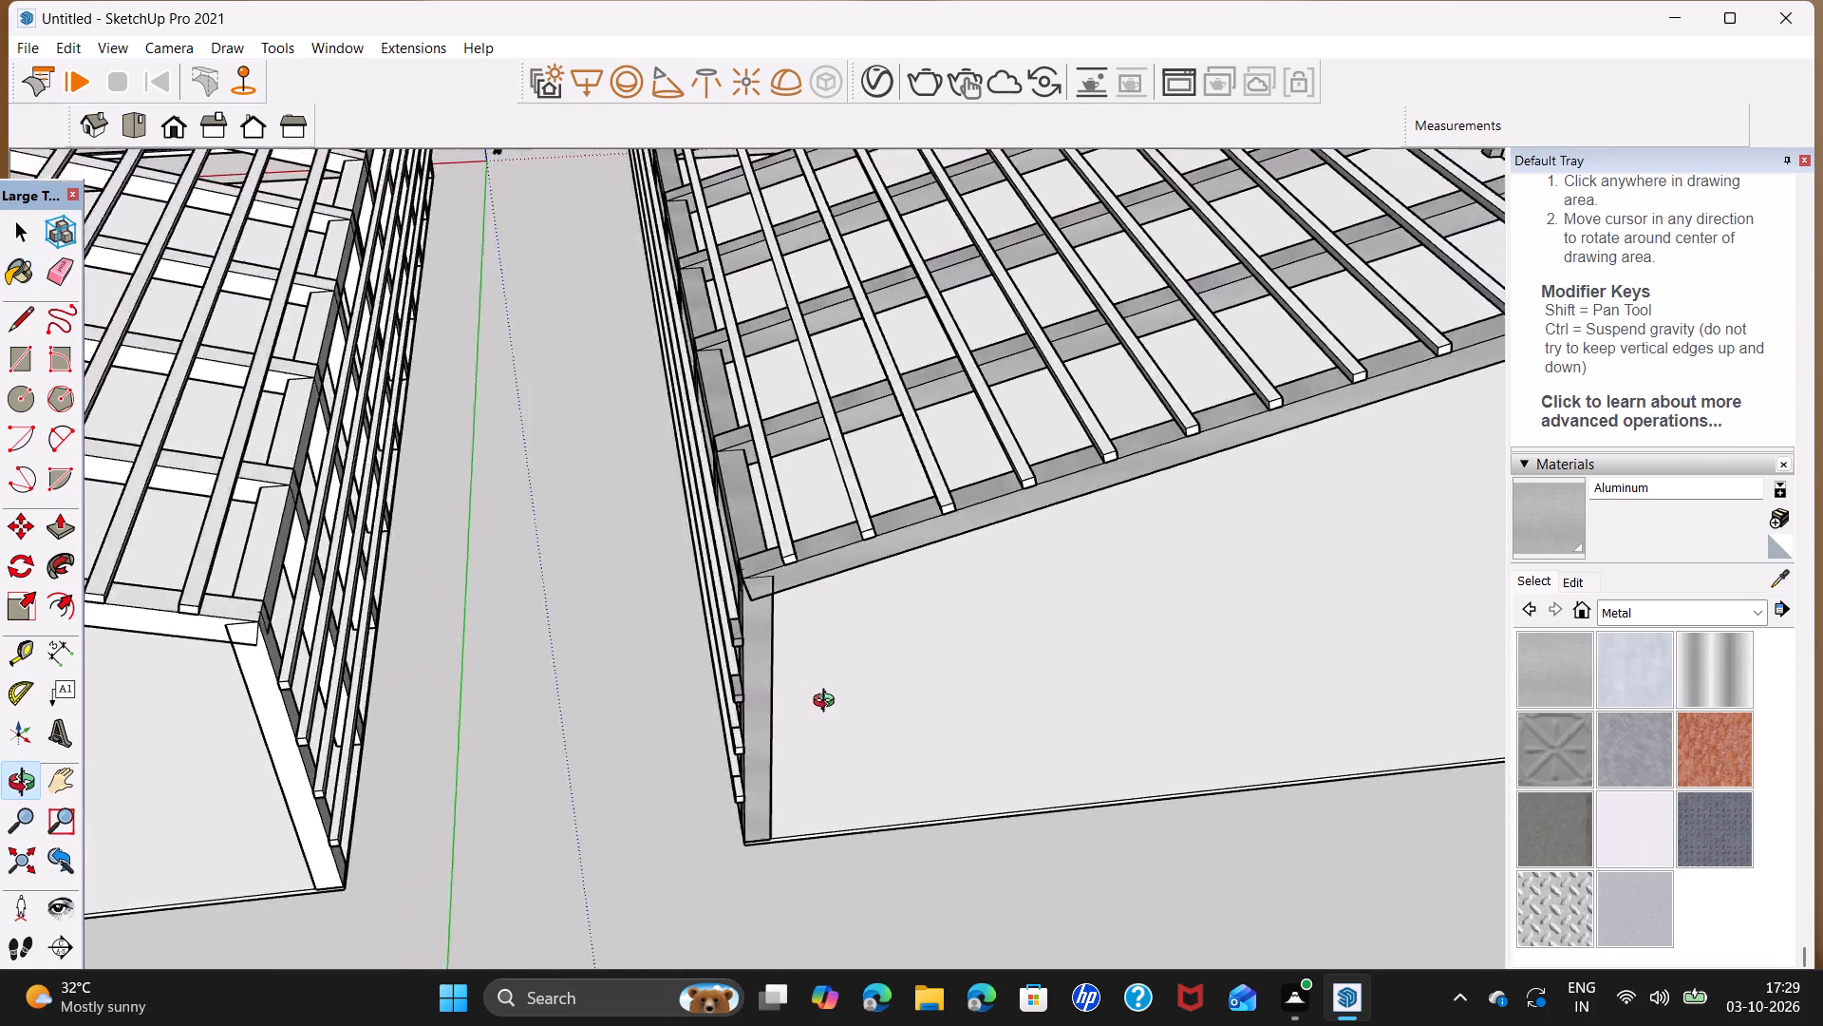
pyautogui.moveTo(828, 703); pyautogui.dragTo(933, 722, button='middle')
pyautogui.click(767, 593)
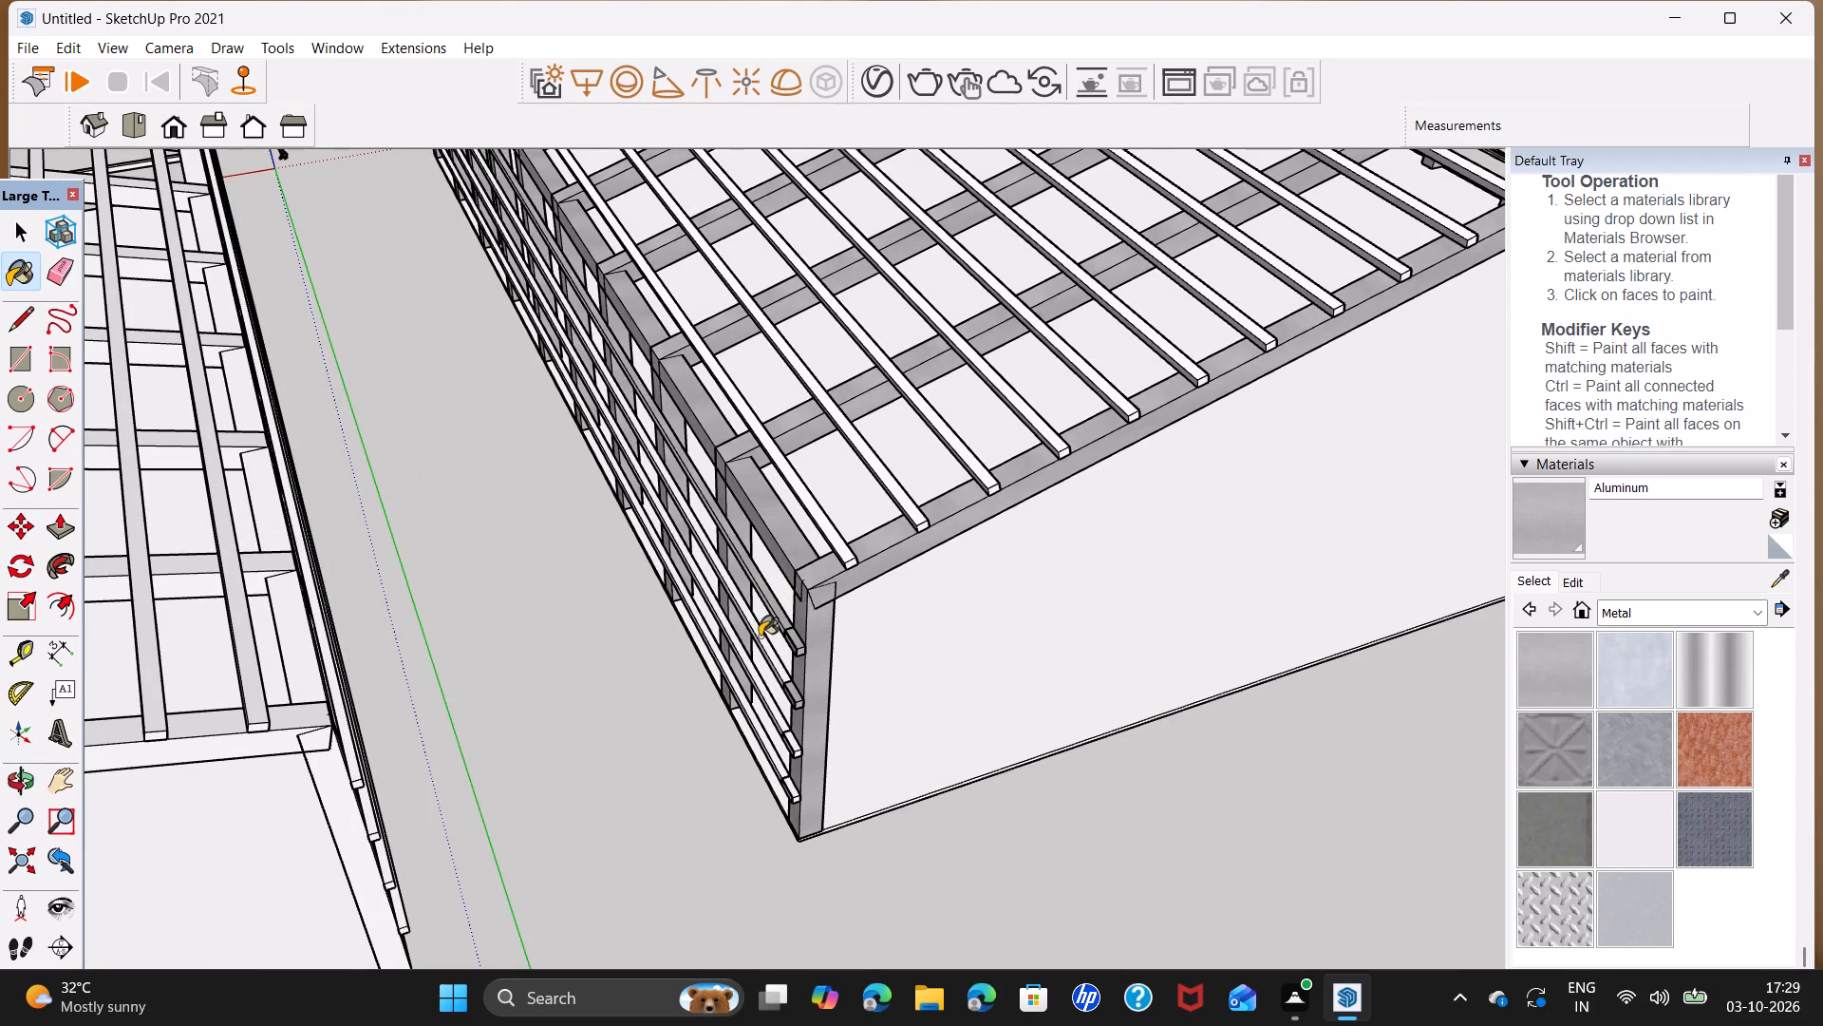
pyautogui.click(760, 636)
pyautogui.click(758, 679)
pyautogui.click(757, 734)
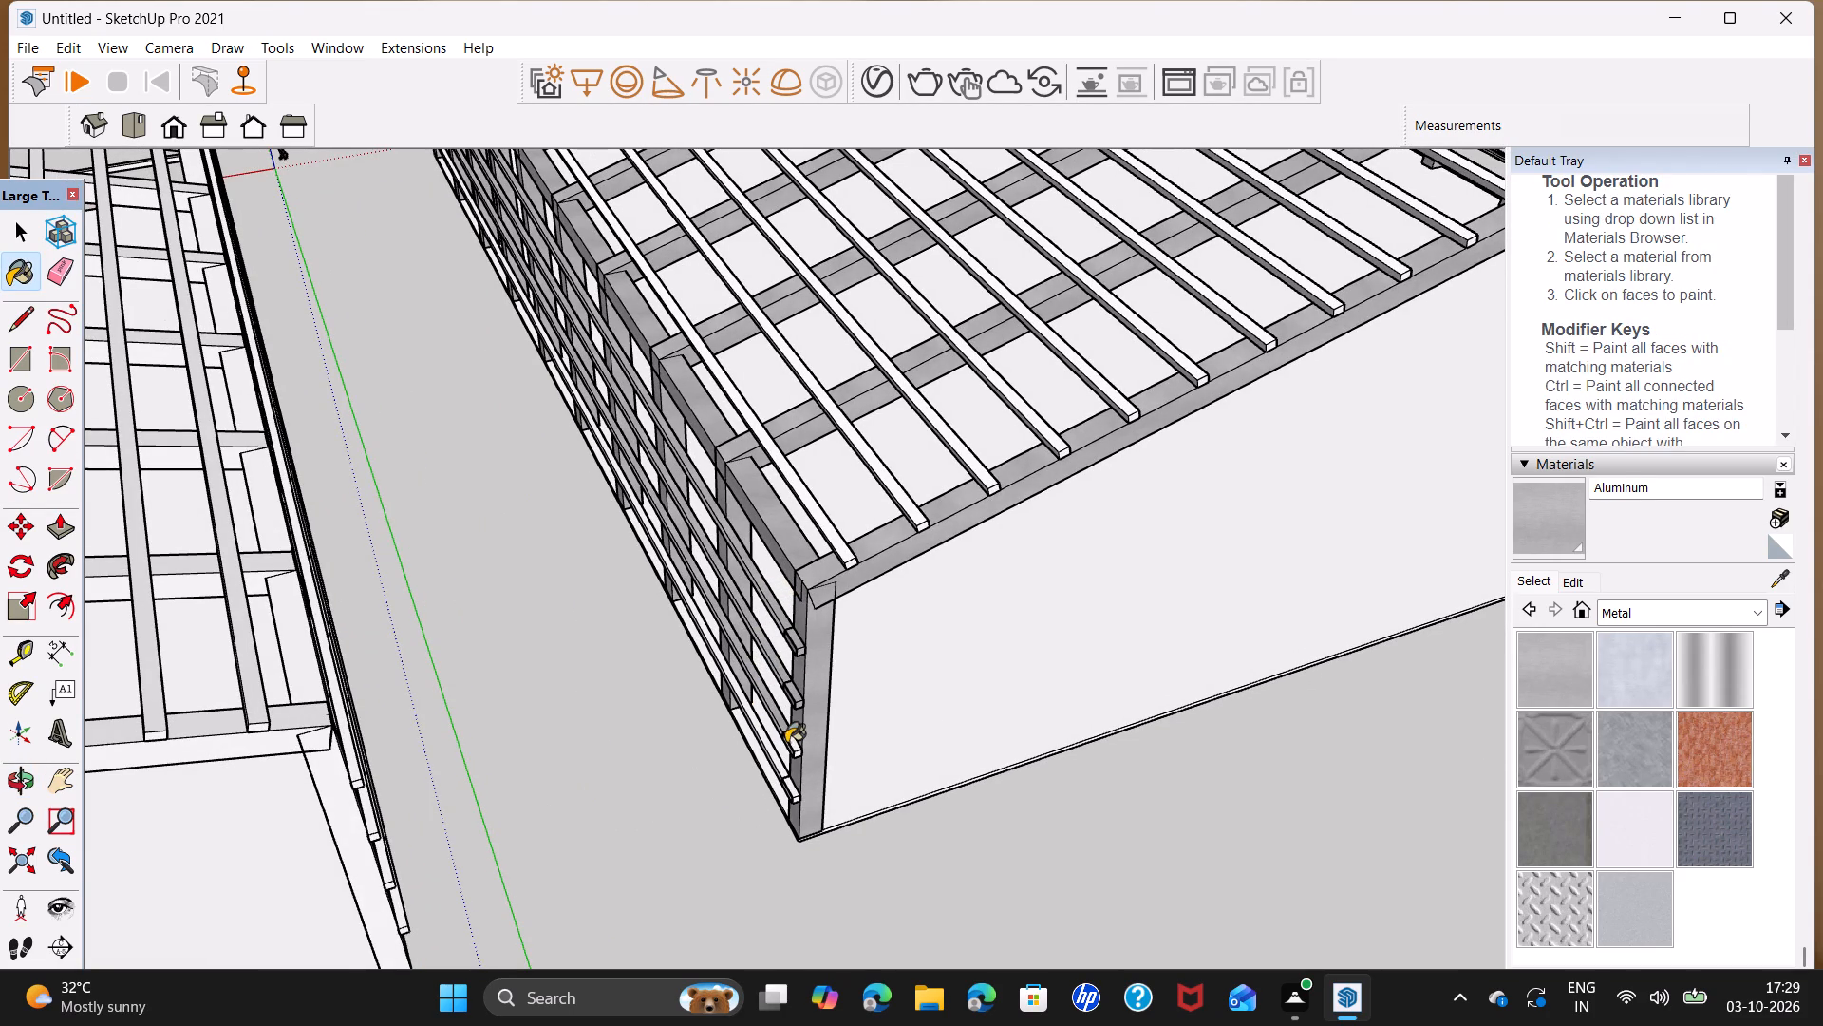
pyautogui.click(795, 738)
pyautogui.click(776, 765)
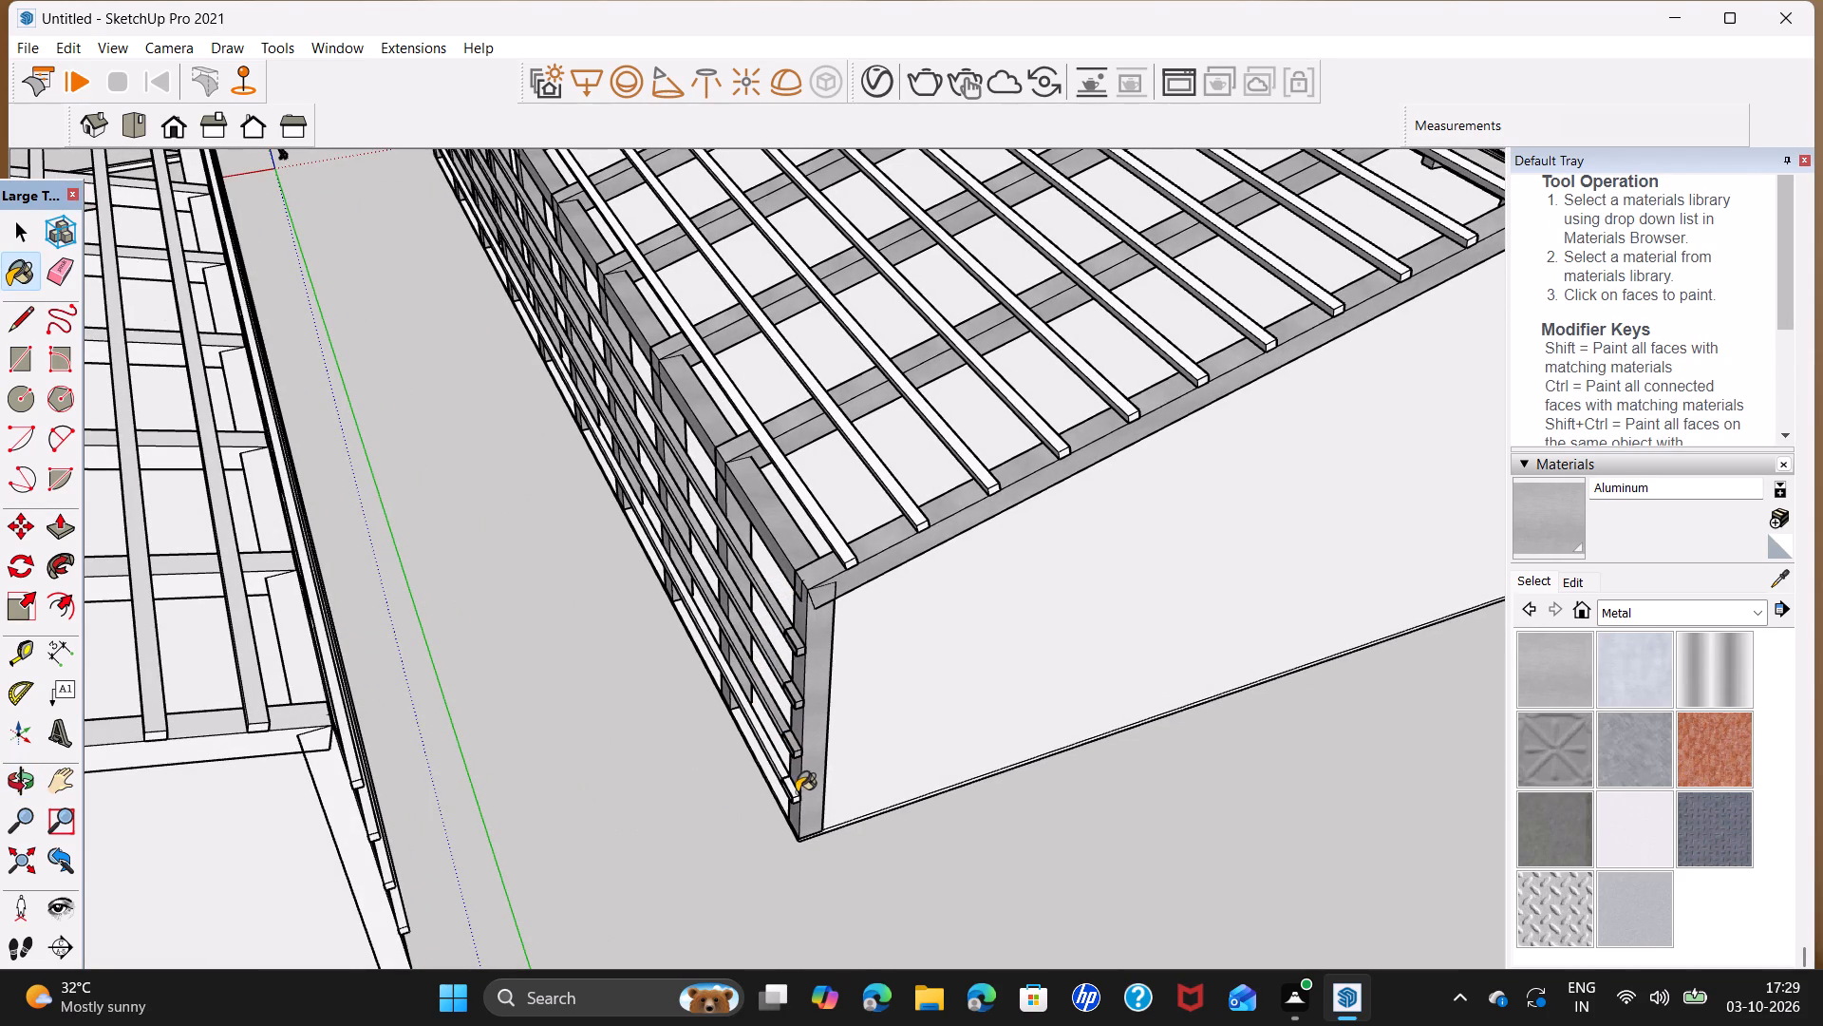
pyautogui.click(794, 789)
pyautogui.scroll(4, 785, 786)
pyautogui.click(778, 765)
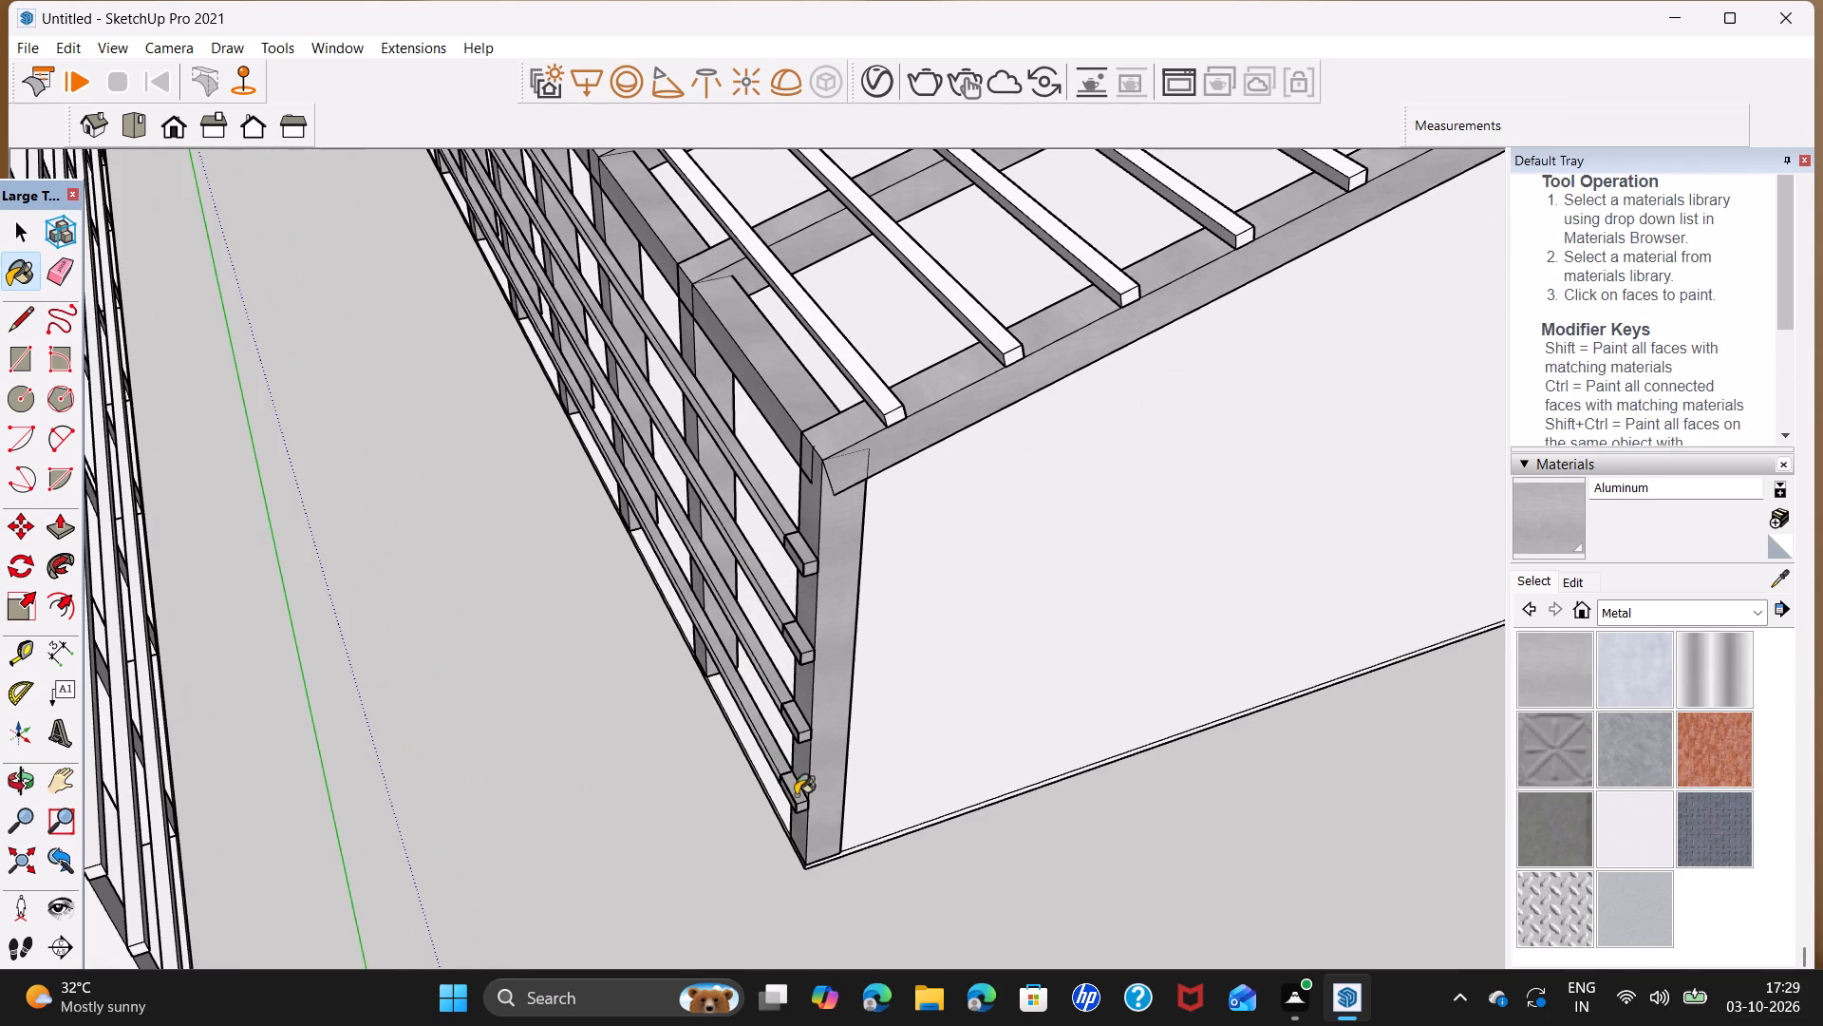
# Paint the thirteen purlins on the roof slope facing the neighbouring frame with Aluminum, from the eave up to the ridge.
pyautogui.click(866, 383)
pyautogui.click(989, 323)
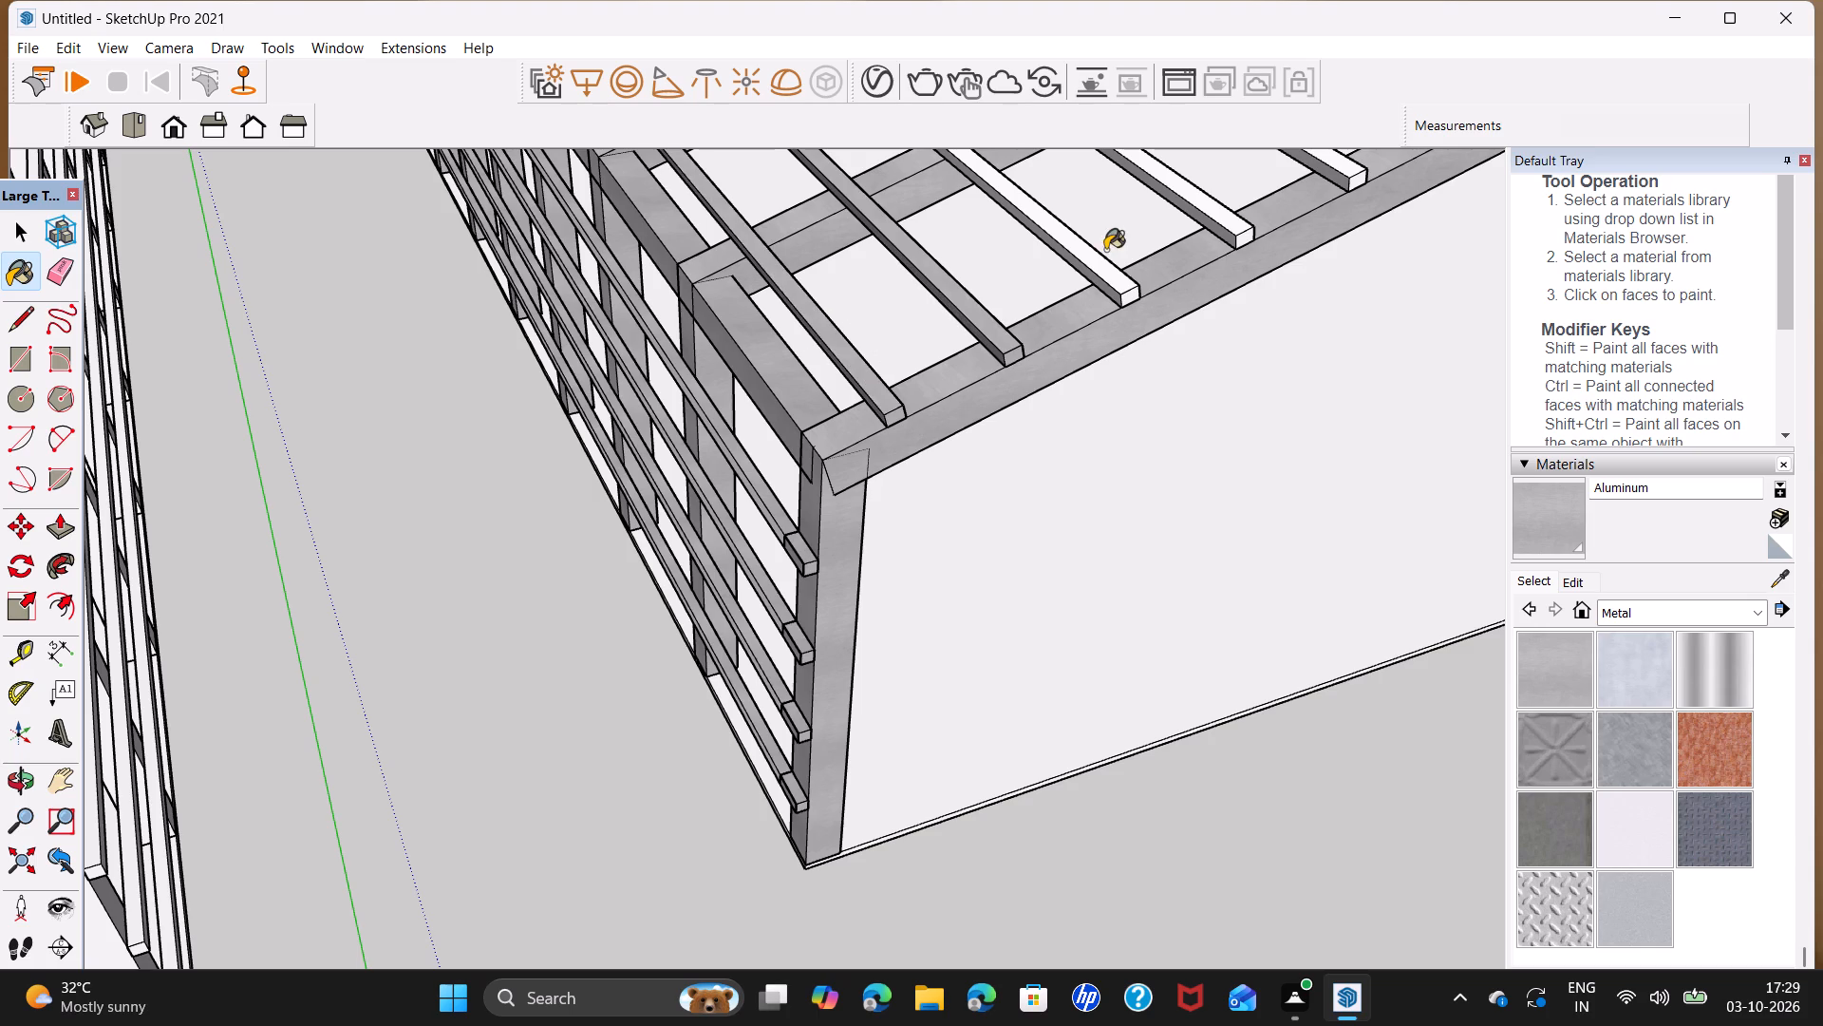
pyautogui.click(1097, 279)
pyautogui.scroll(-3, 1225, 460)
pyautogui.keyDown('shift'); pyautogui.moveTo(1228, 464); pyautogui.dragTo(800, 658, button='middle'); pyautogui.keyUp('shift')
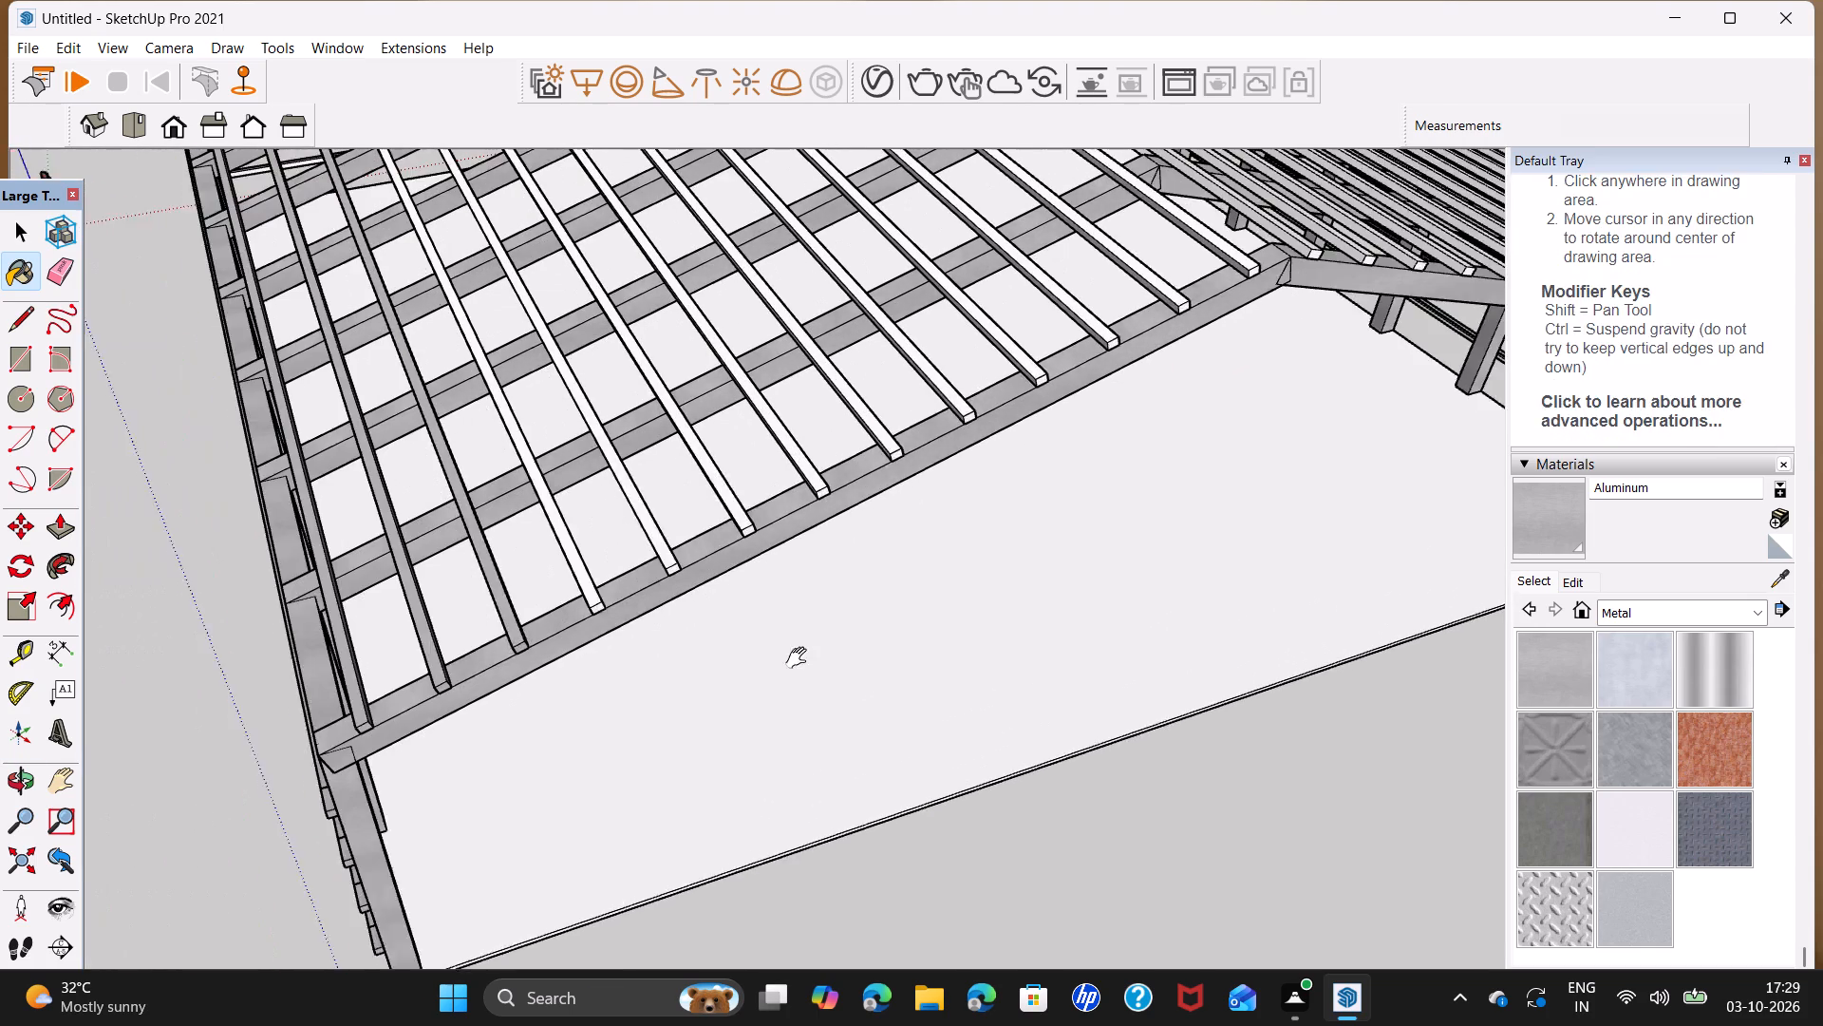
pyautogui.keyDown('shift'); pyautogui.moveTo(800, 658); pyautogui.dragTo(757, 681, button='middle'); pyautogui.keyUp('shift')
pyautogui.click(498, 572)
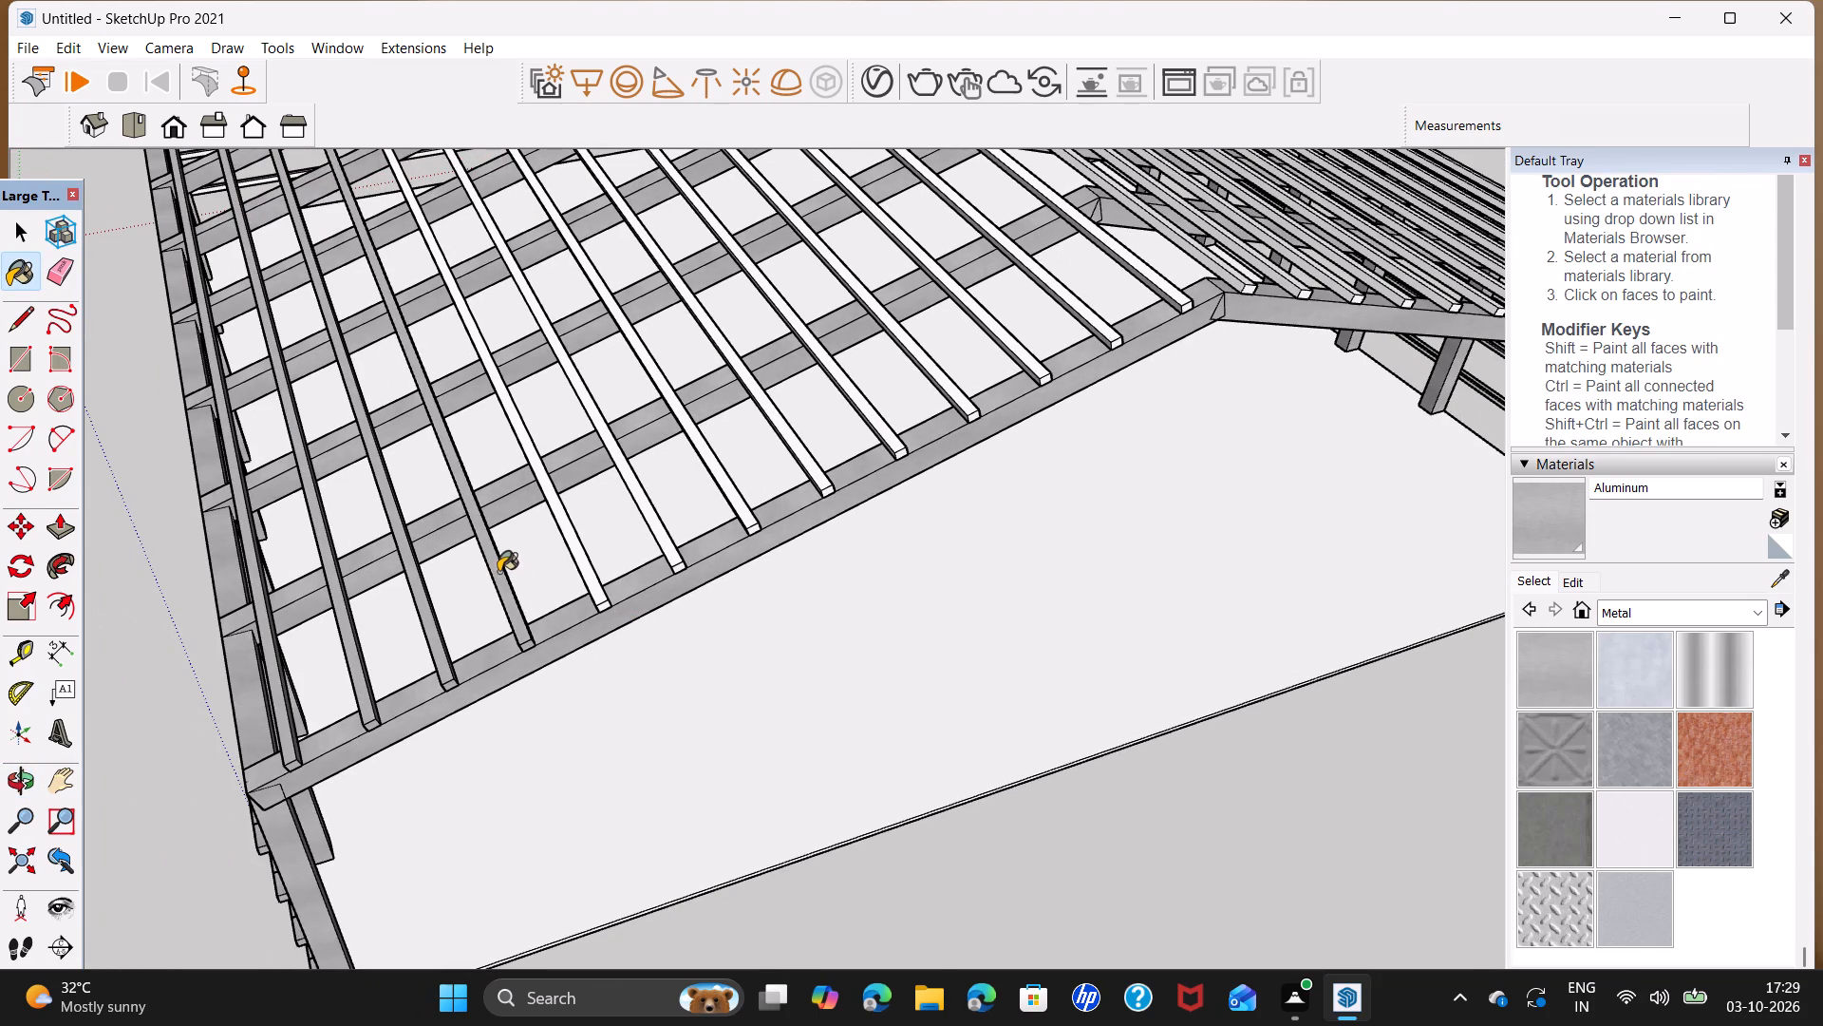
pyautogui.click(579, 544)
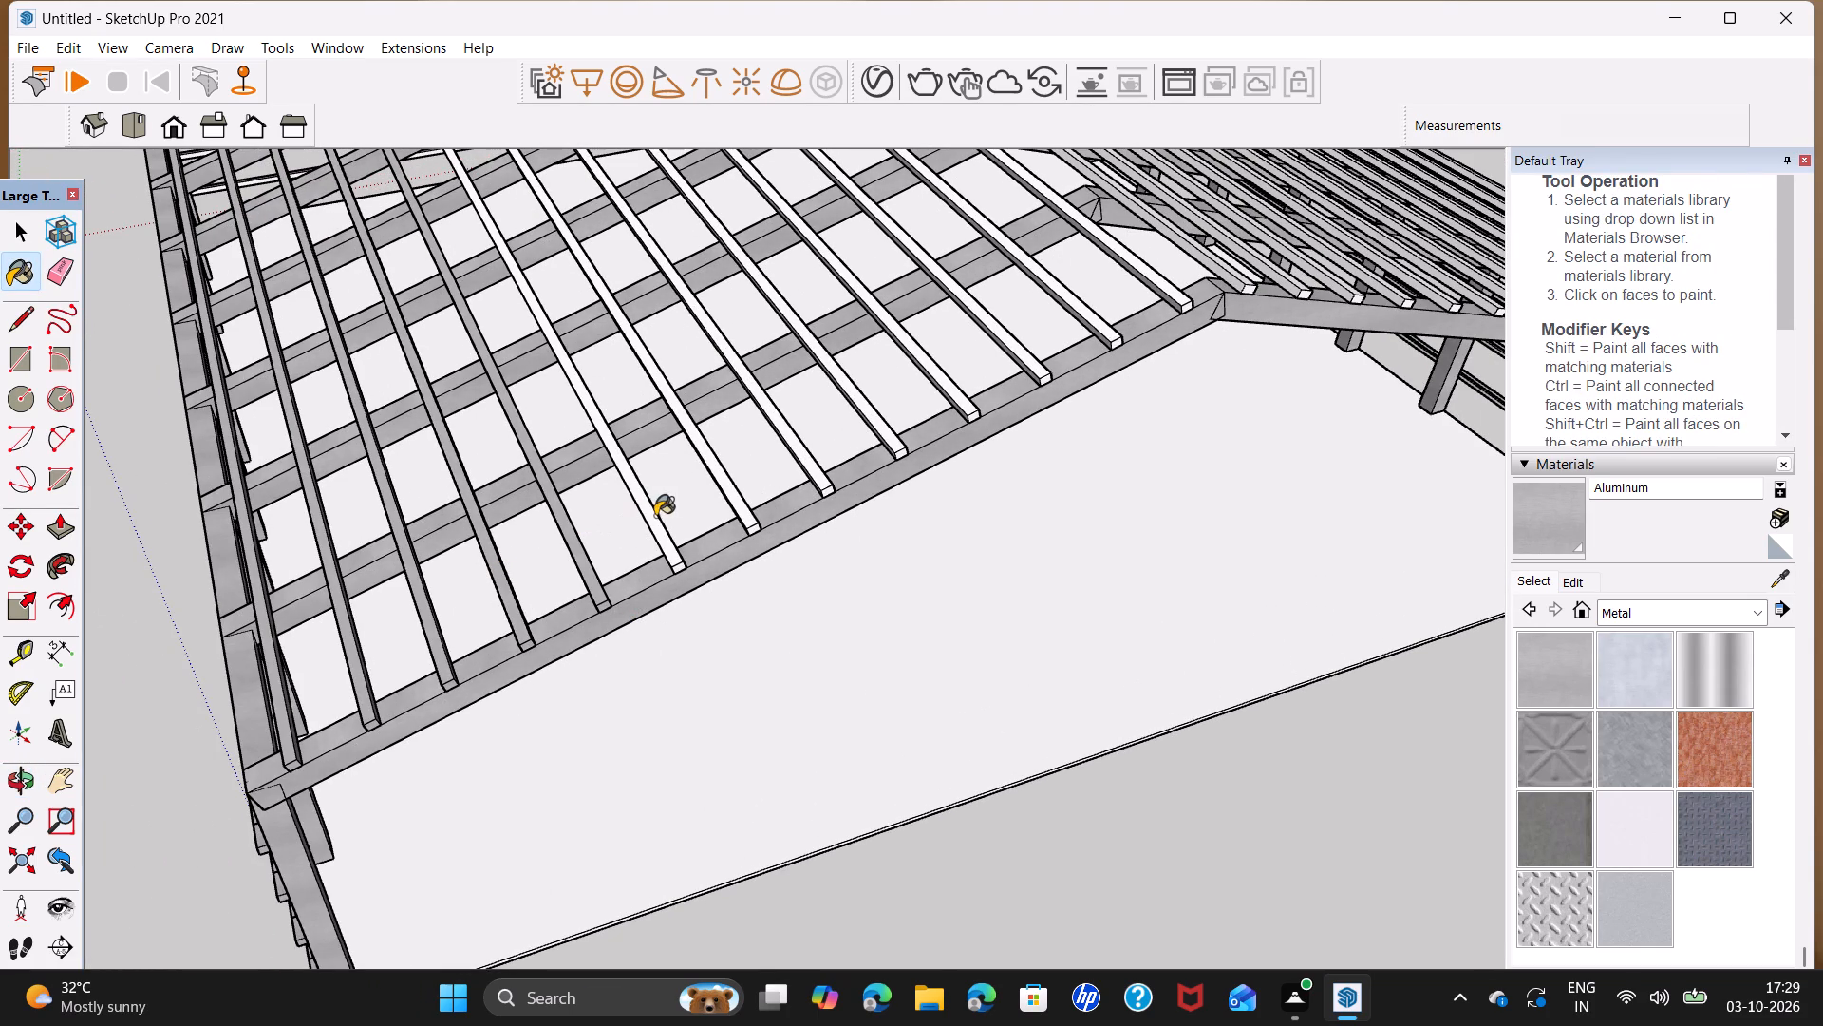
pyautogui.click(655, 516)
pyautogui.click(730, 489)
pyautogui.click(798, 460)
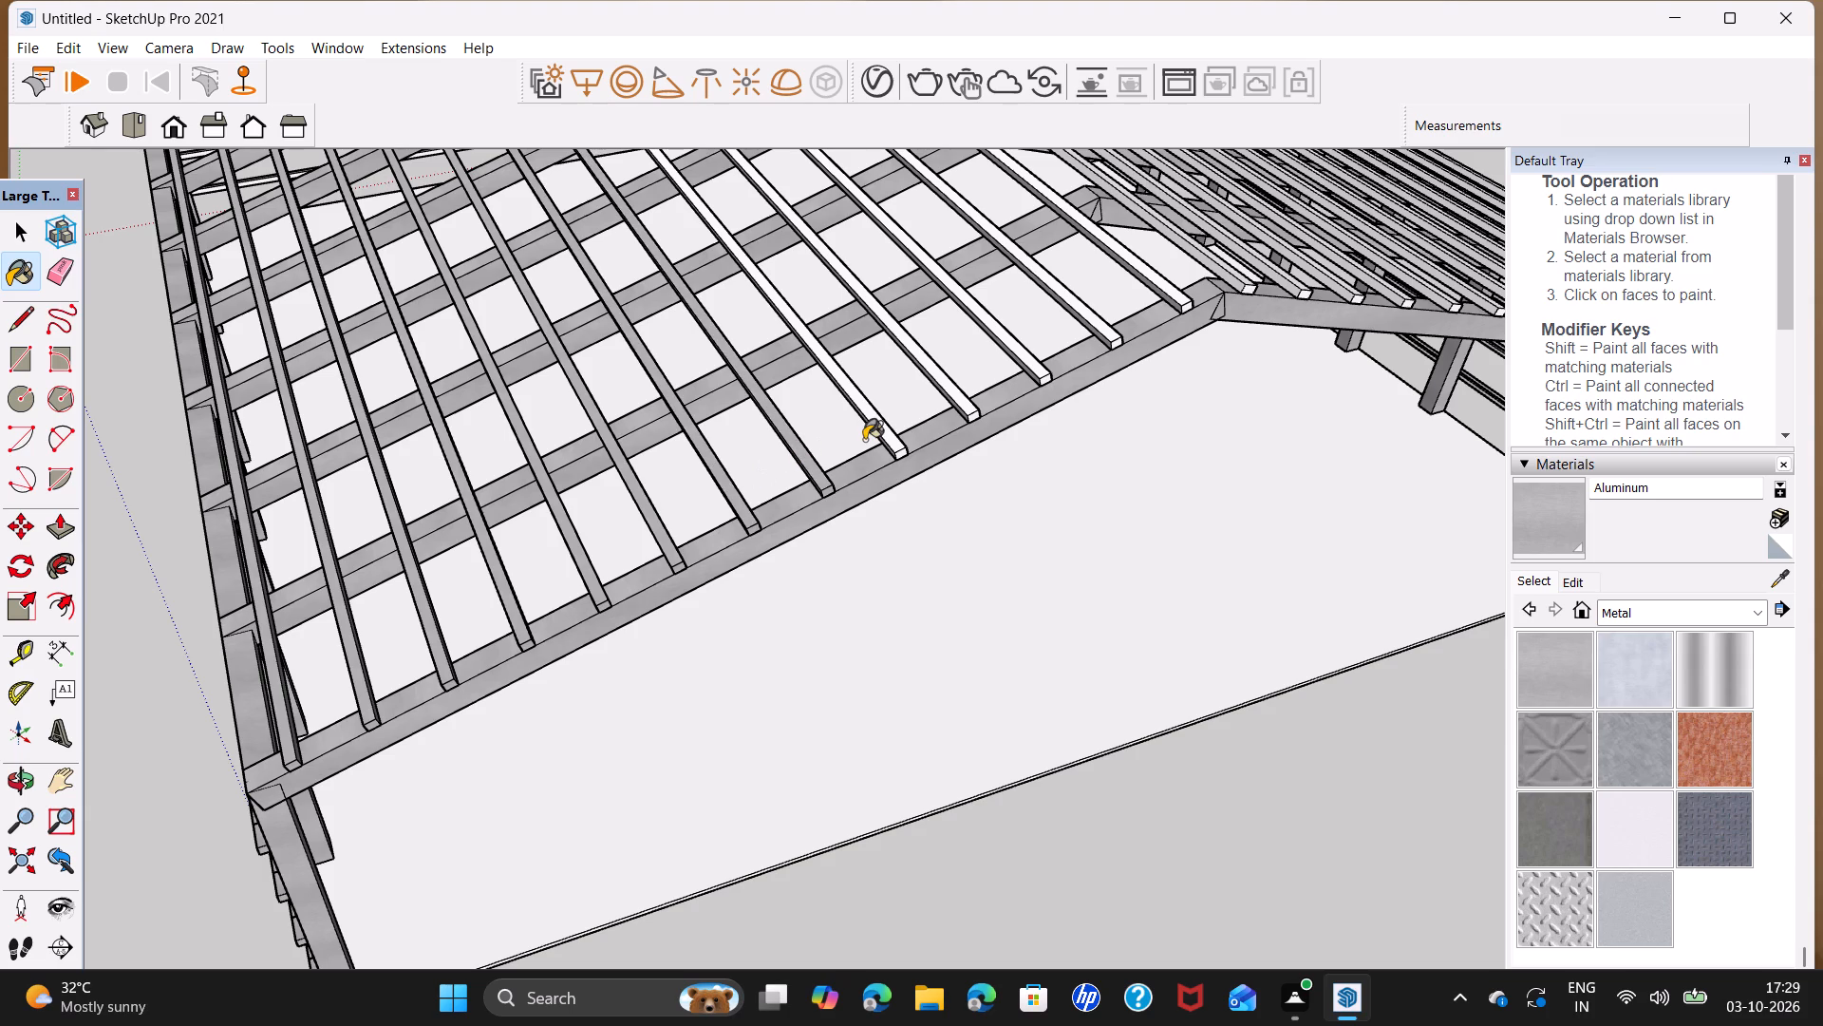
pyautogui.click(884, 433)
pyautogui.click(954, 396)
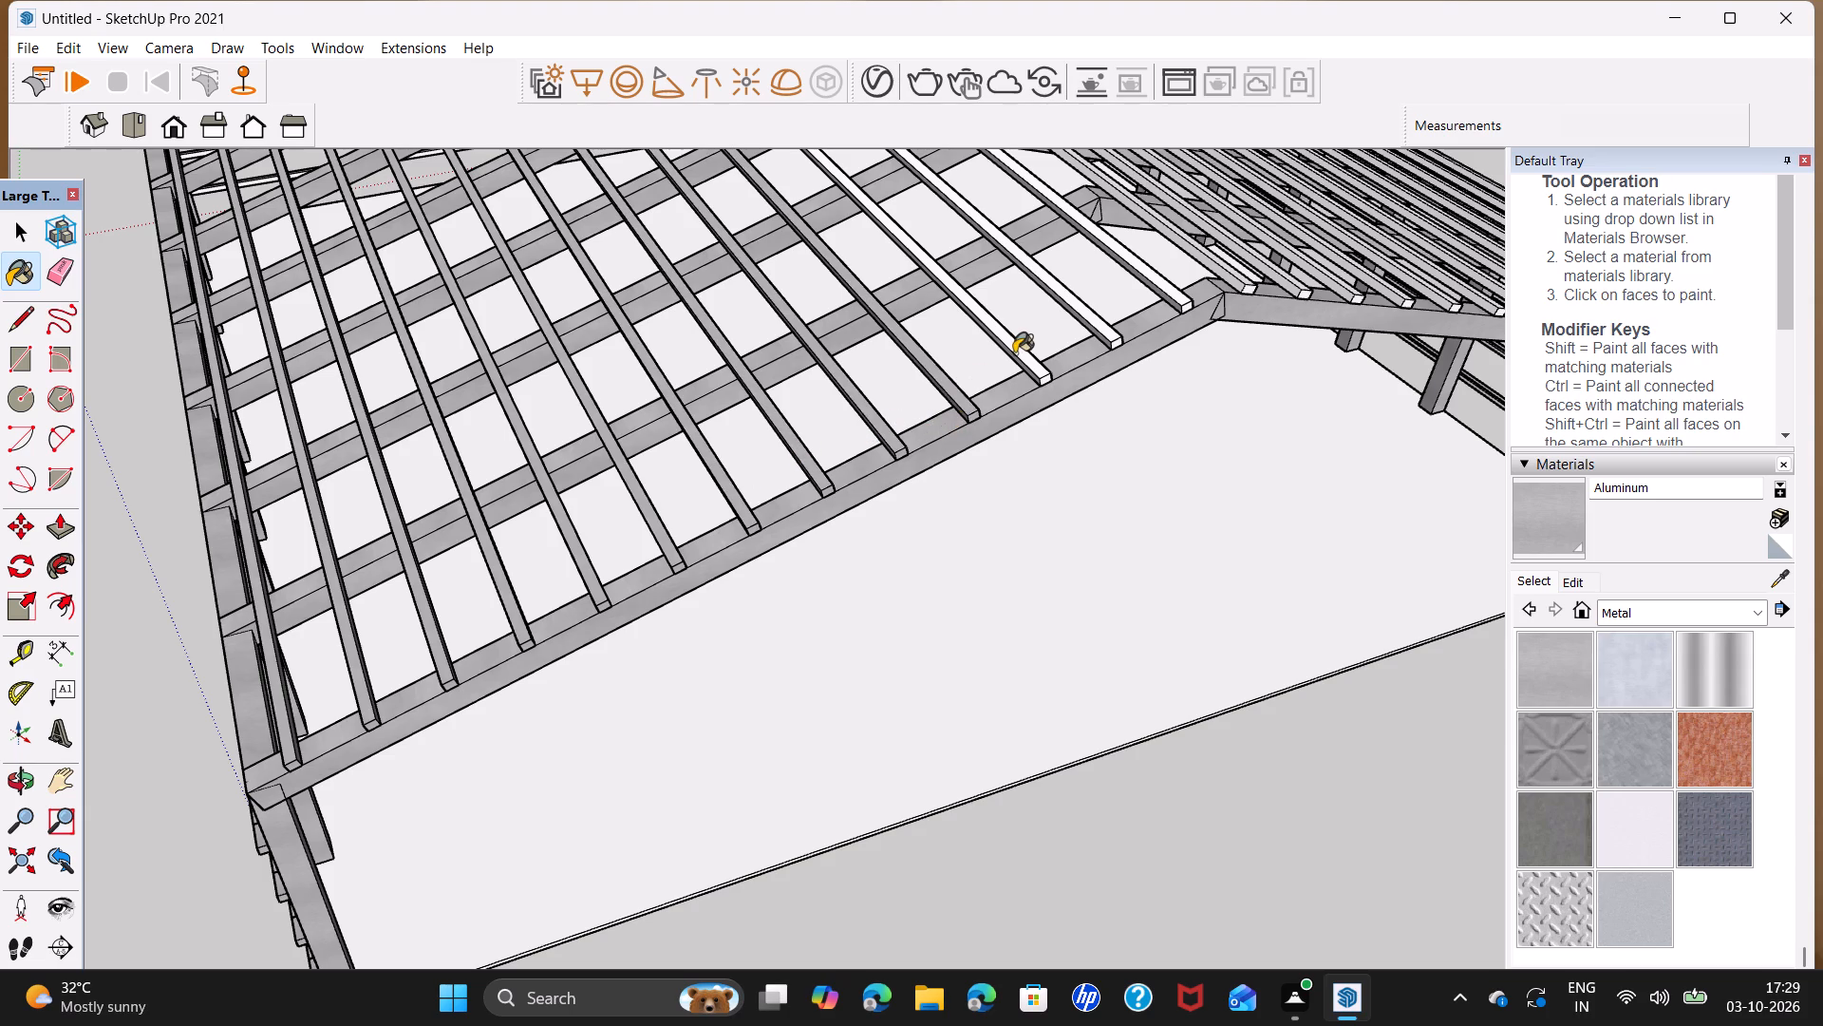
pyautogui.click(1014, 353)
pyautogui.click(1094, 319)
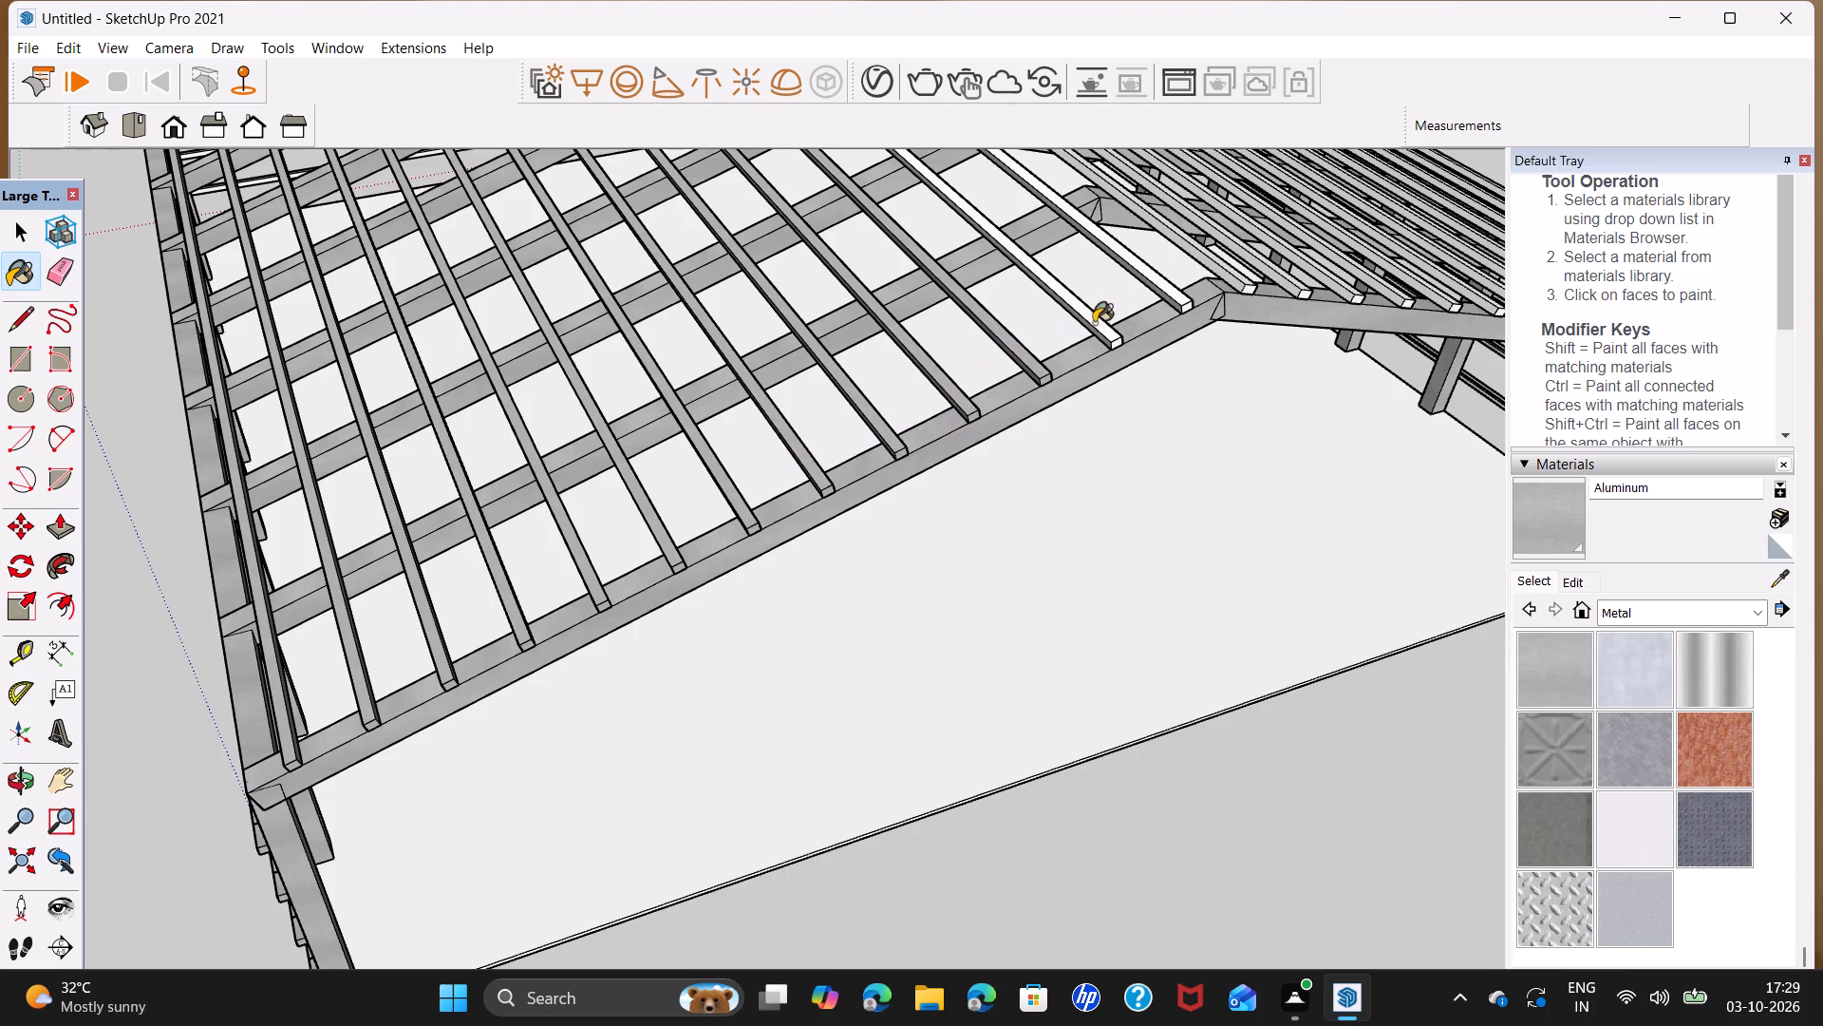
pyautogui.click(1167, 289)
# Paint the thirteen purlins on the same building's outer roof slope with Aluminum, from the ridge down to the eave.
pyautogui.scroll(-4, 1227, 485)
pyautogui.moveTo(1250, 491); pyautogui.dragTo(1250, 490, button='middle')
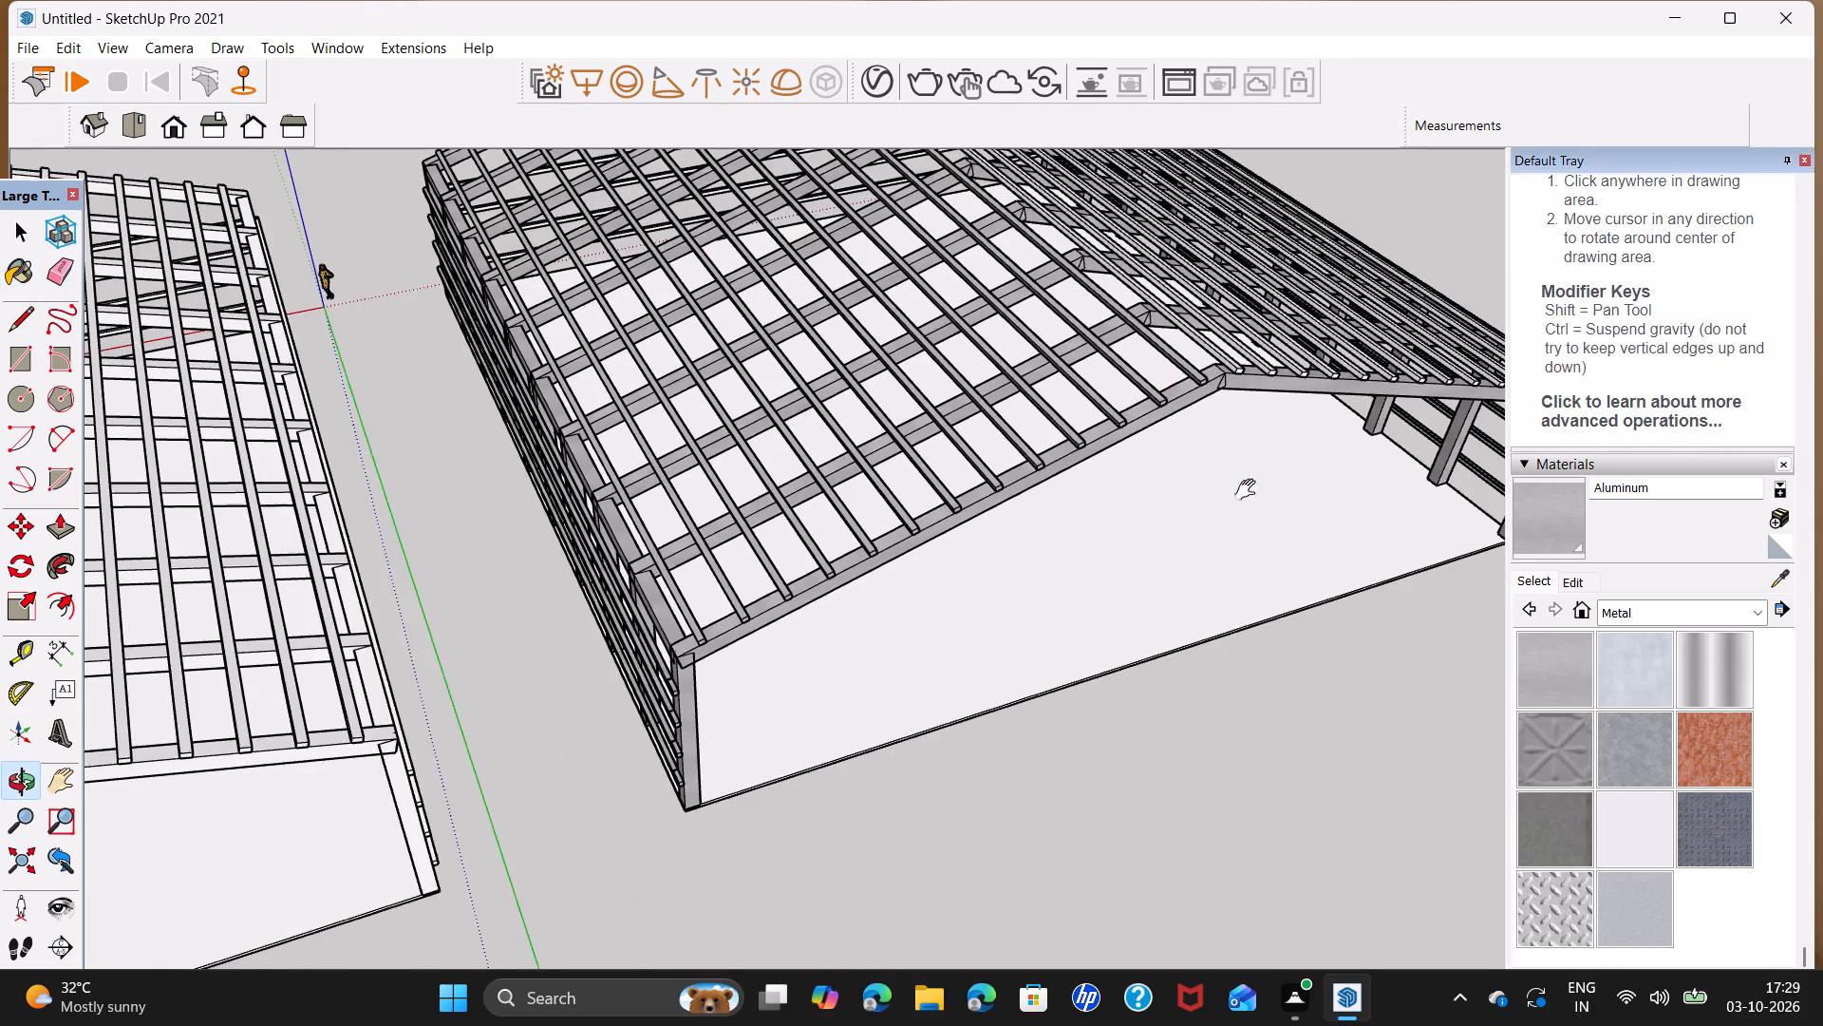
pyautogui.moveTo(1250, 490); pyautogui.dragTo(684, 821, button='middle')
pyautogui.scroll(4, 454, 788)
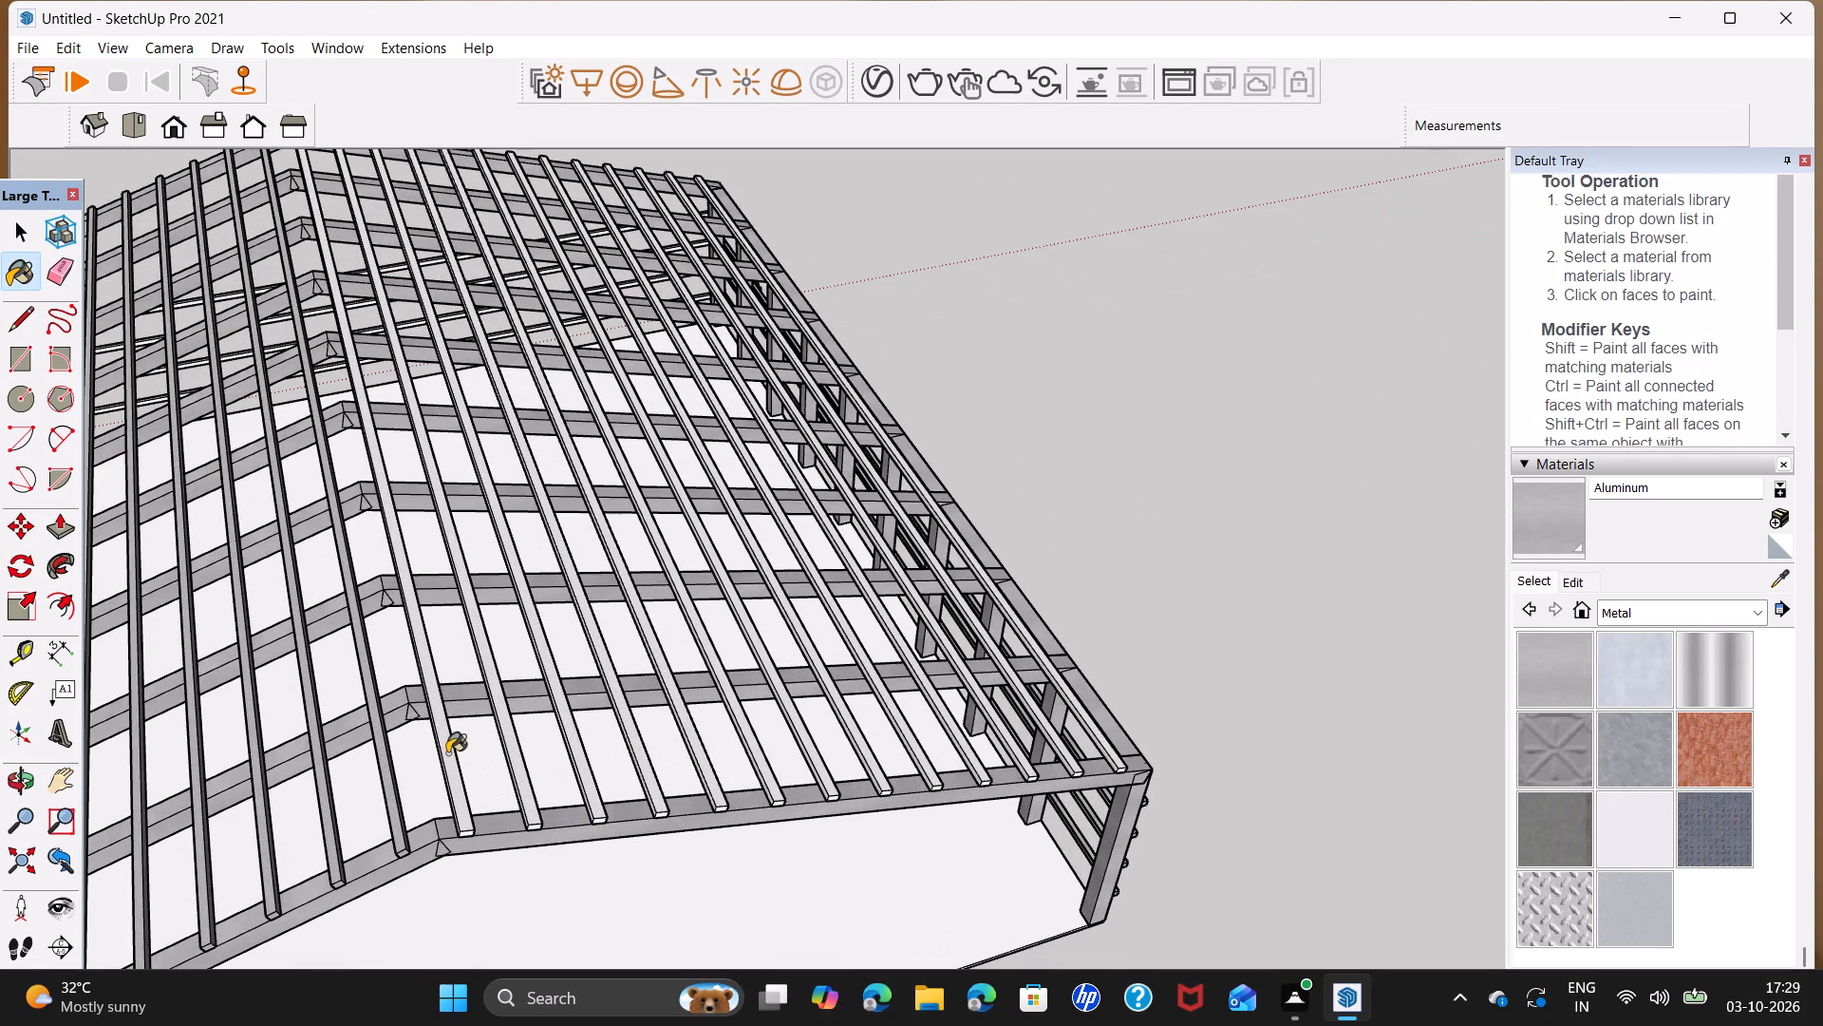
pyautogui.click(447, 753)
pyautogui.click(505, 722)
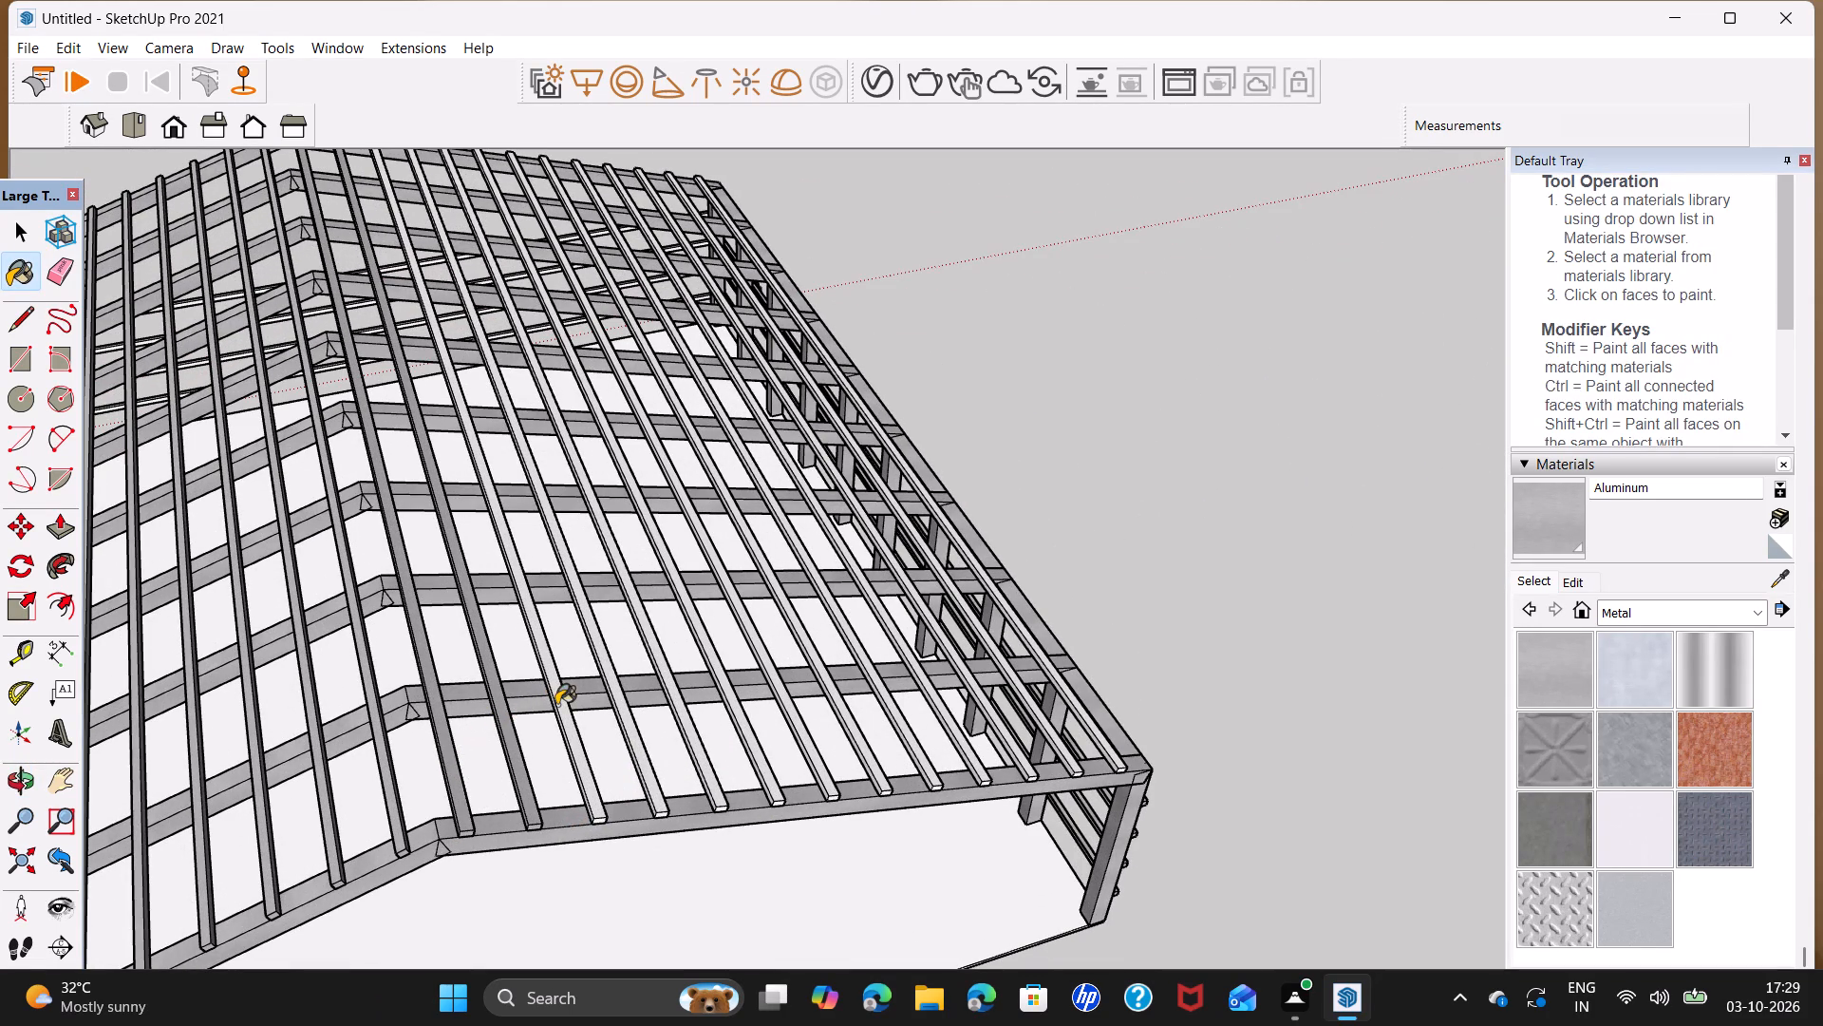
pyautogui.click(561, 710)
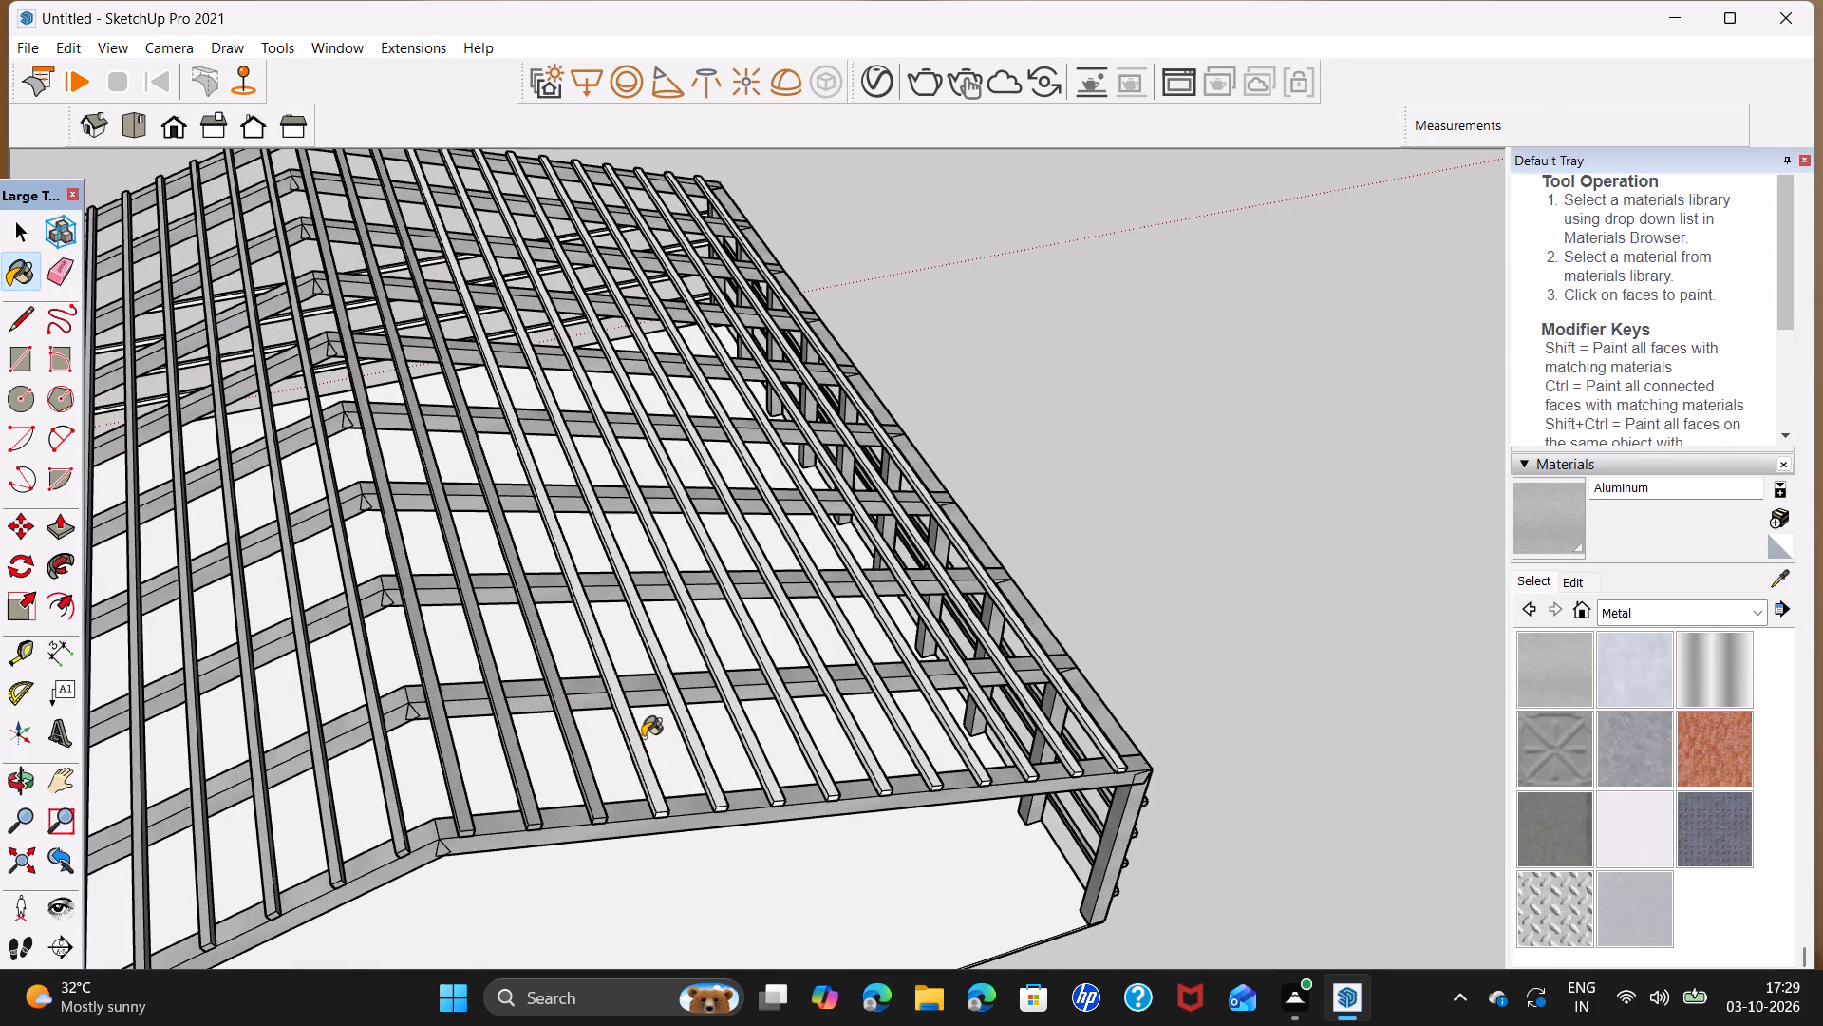
pyautogui.click(630, 728)
pyautogui.click(686, 728)
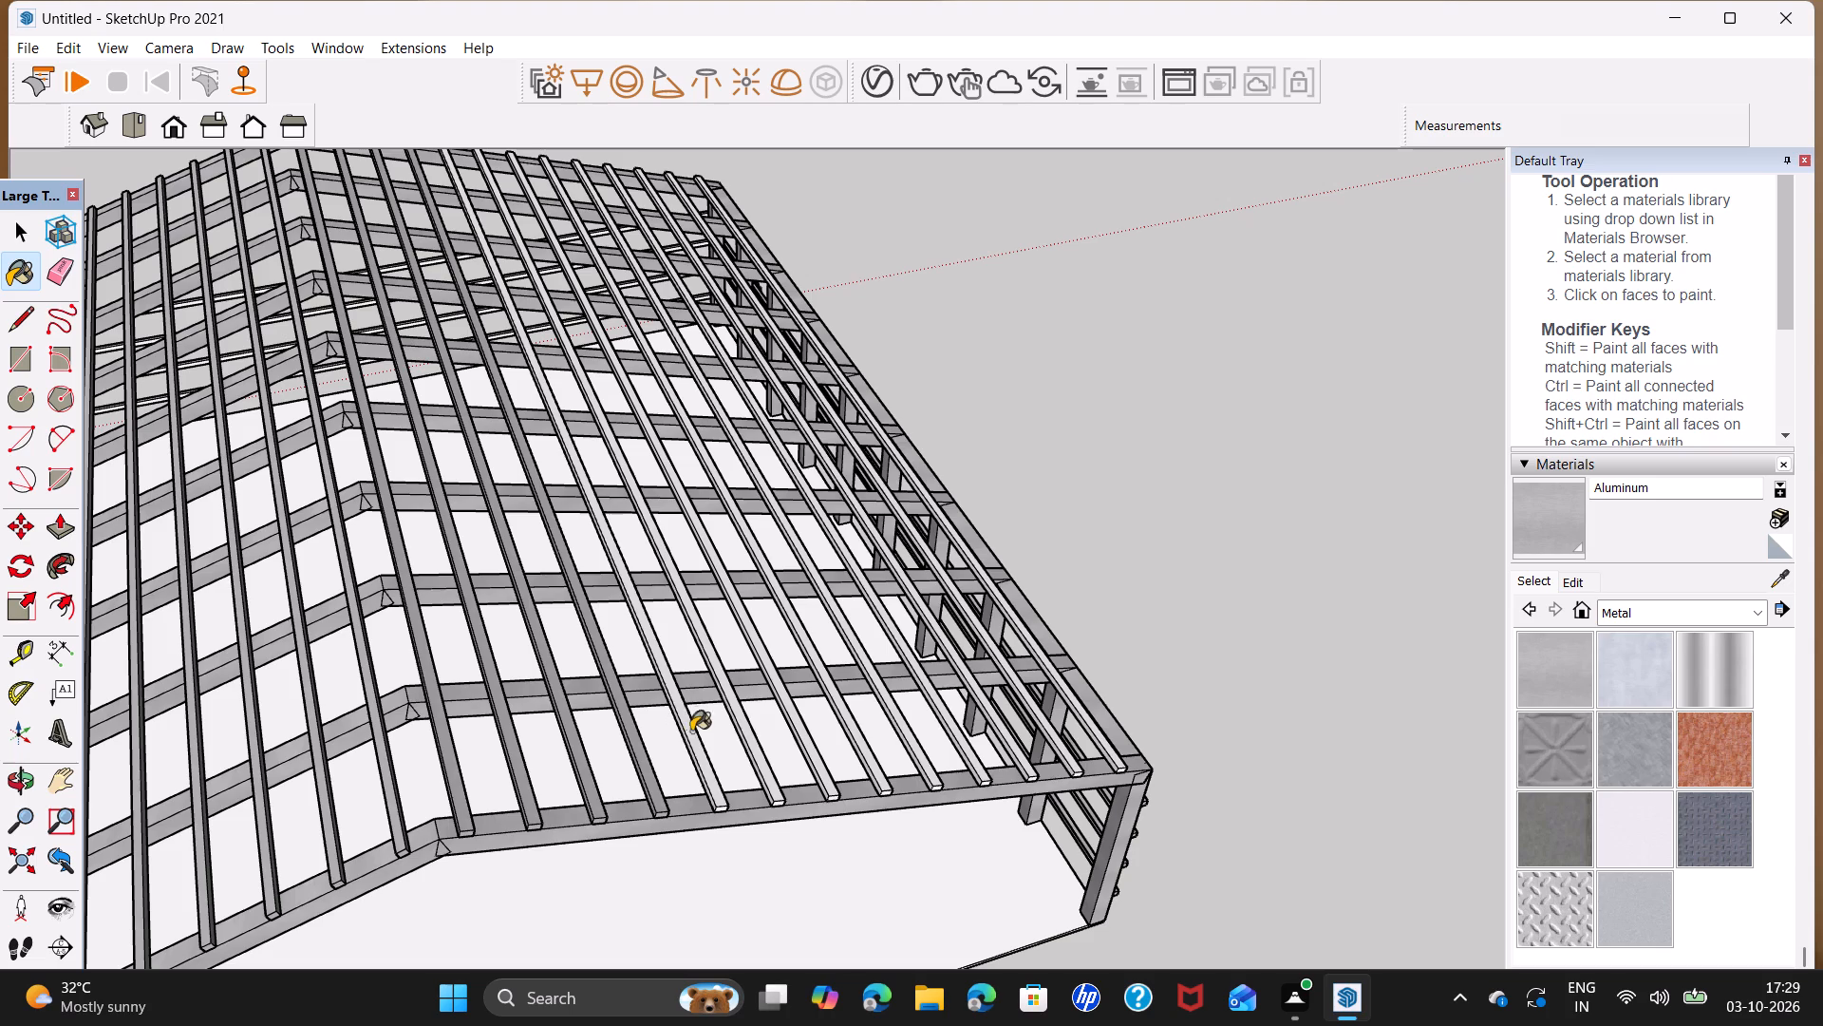
pyautogui.click(750, 747)
pyautogui.click(810, 752)
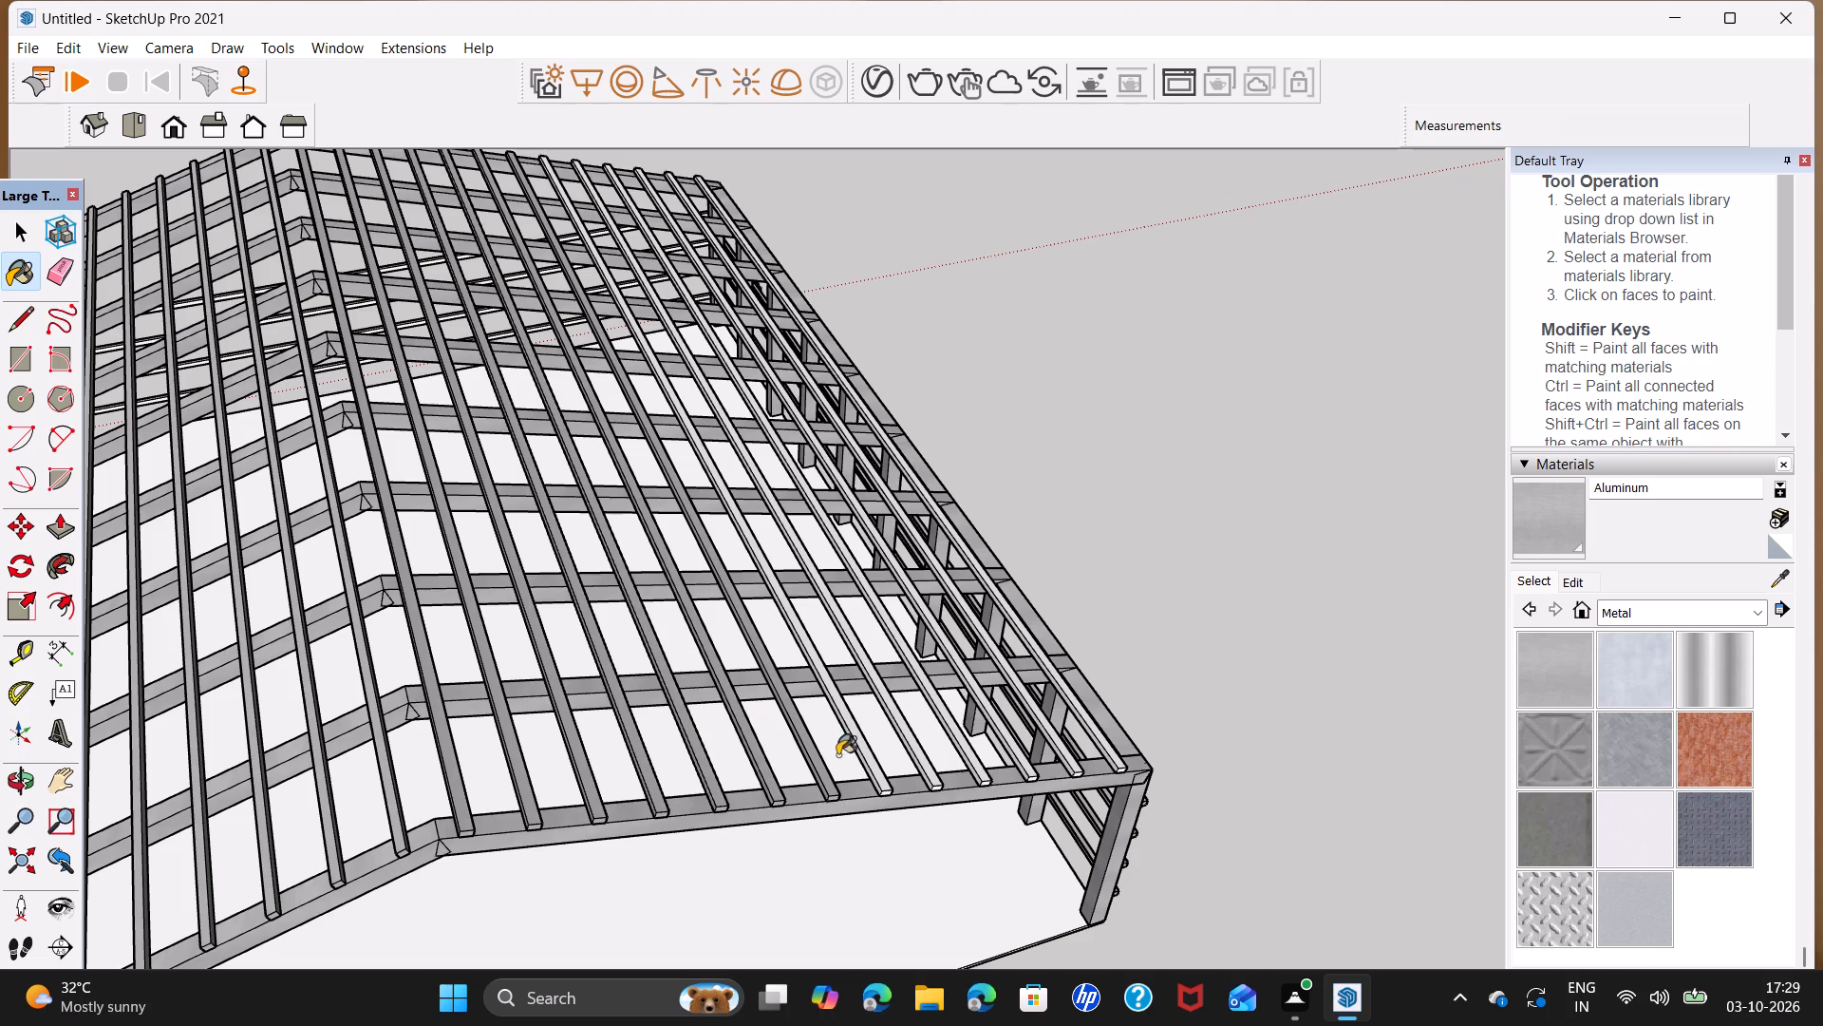
pyautogui.click(873, 775)
pyautogui.click(925, 769)
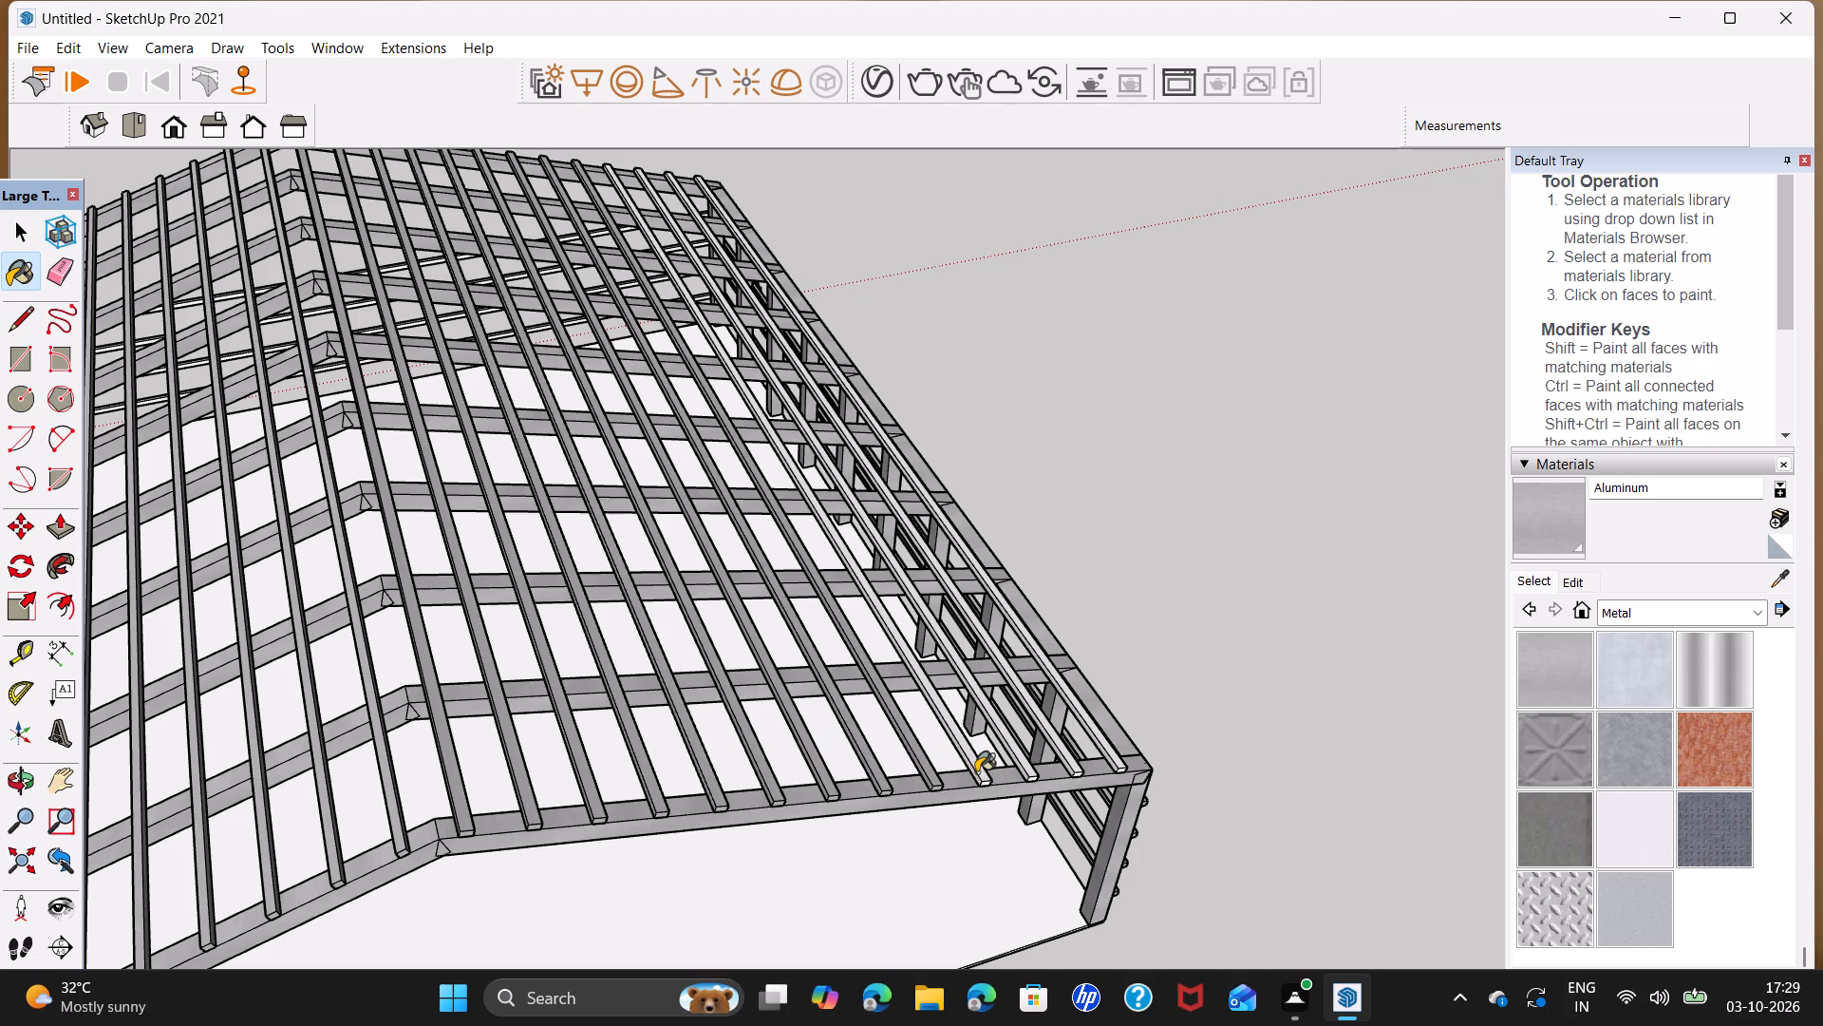
pyautogui.click(976, 772)
pyautogui.click(1029, 775)
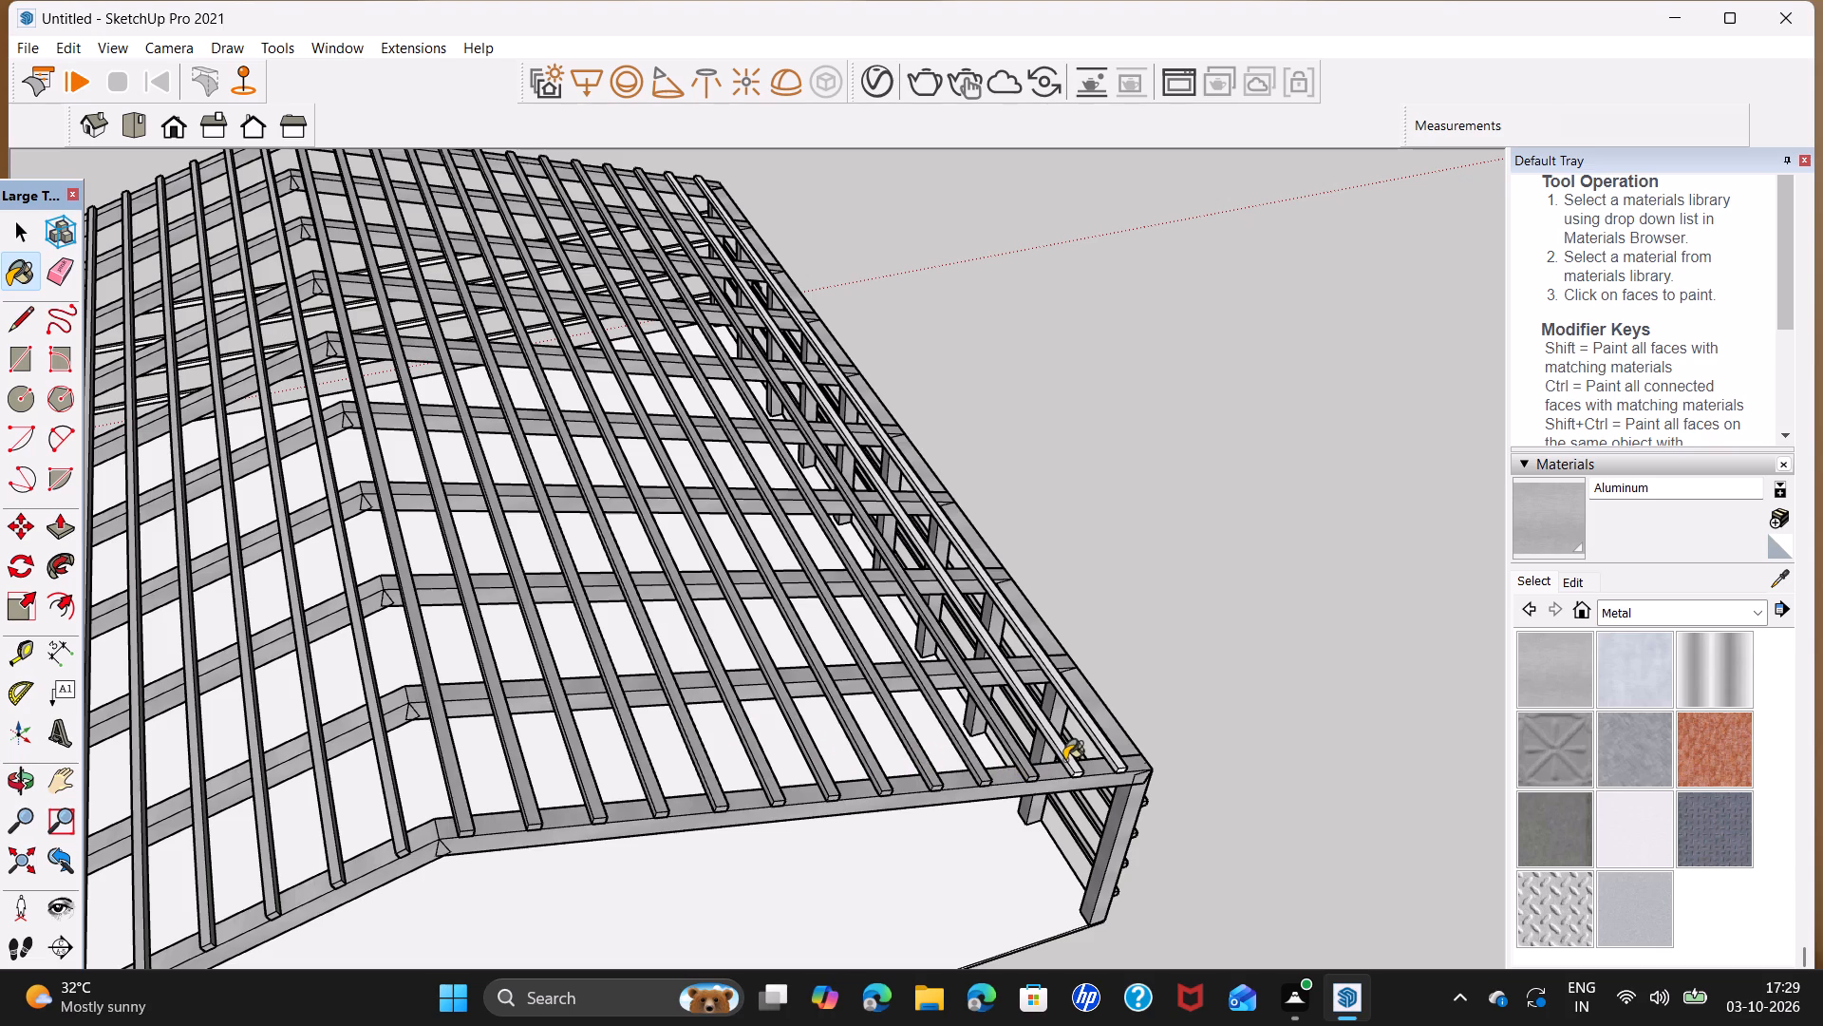
pyautogui.click(1064, 760)
pyautogui.click(1100, 750)
# Paint the neighbouring building's ten gabled roof frames with Aluminum, from the front gable to the rear, plus the fourth purlin from its ridge.
pyautogui.scroll(-5, 912, 778)
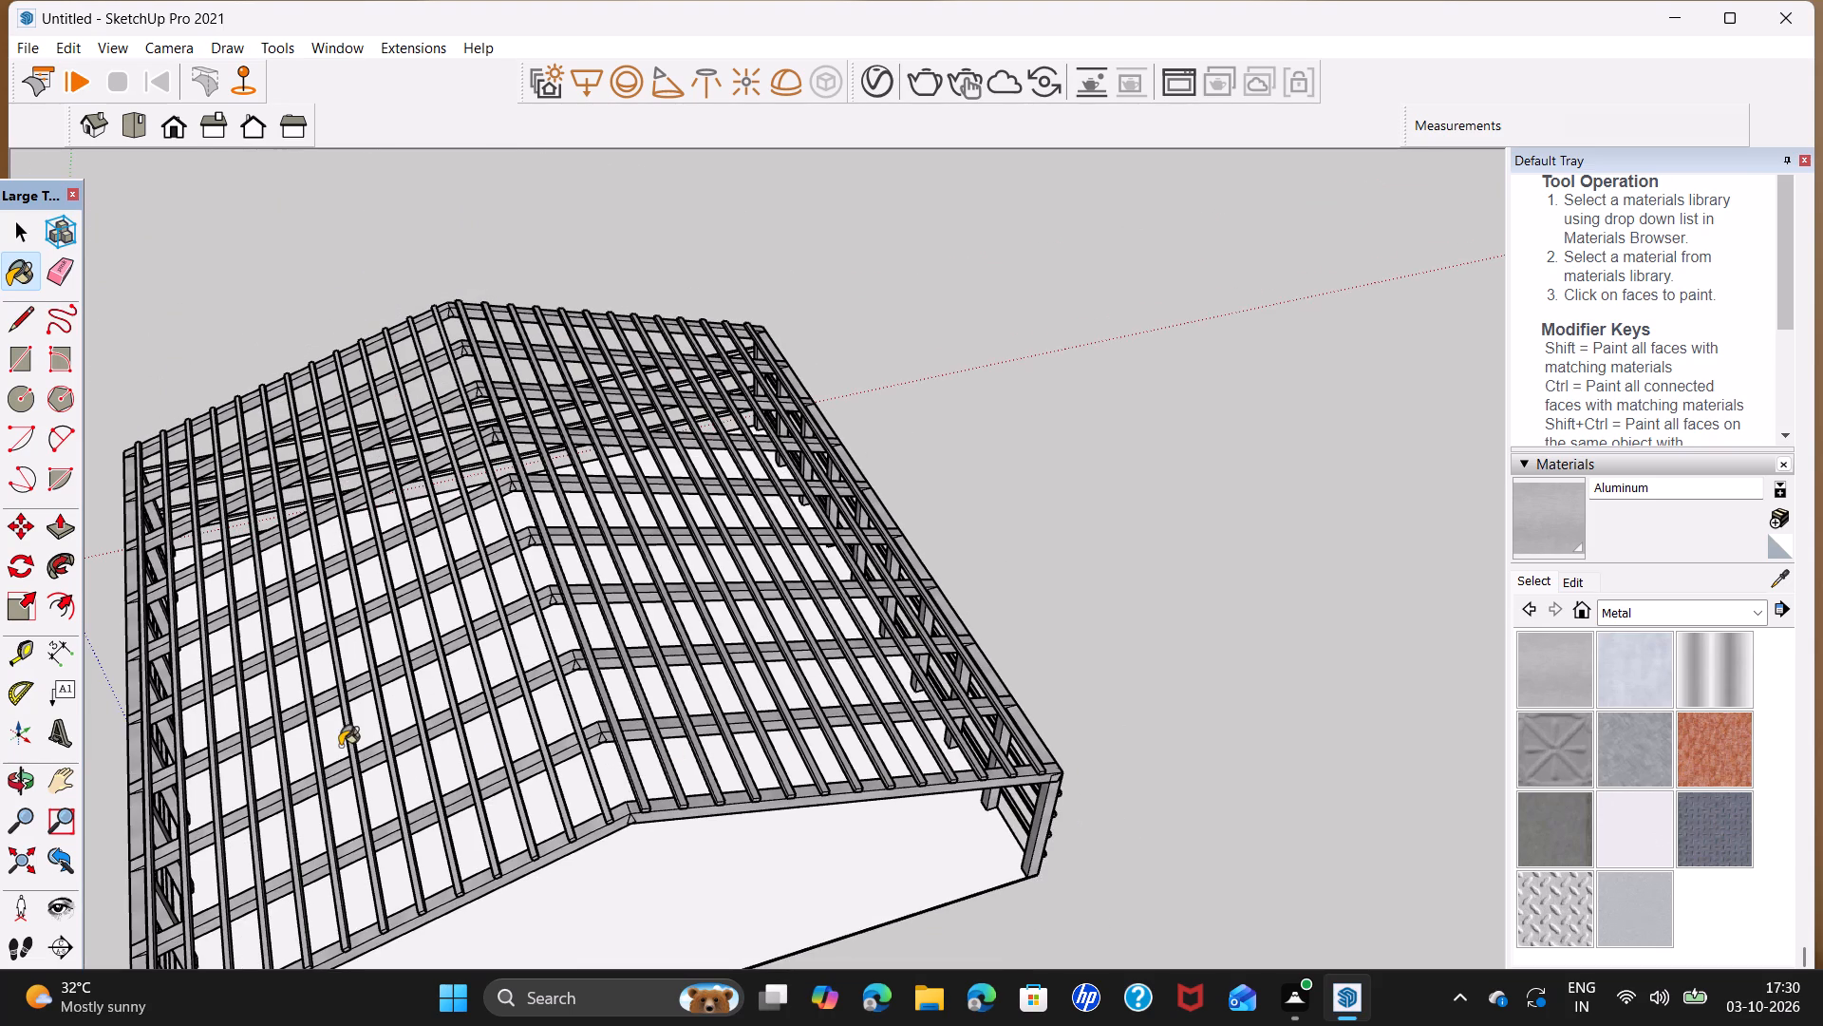
pyautogui.moveTo(278, 729); pyautogui.dragTo(74, 646, button='middle')
pyautogui.keyDown('shift'); pyautogui.moveTo(243, 608); pyautogui.dragTo(1376, 664, button='middle'); pyautogui.keyUp('shift')
pyautogui.scroll(4, 678, 737)
pyautogui.click(647, 739)
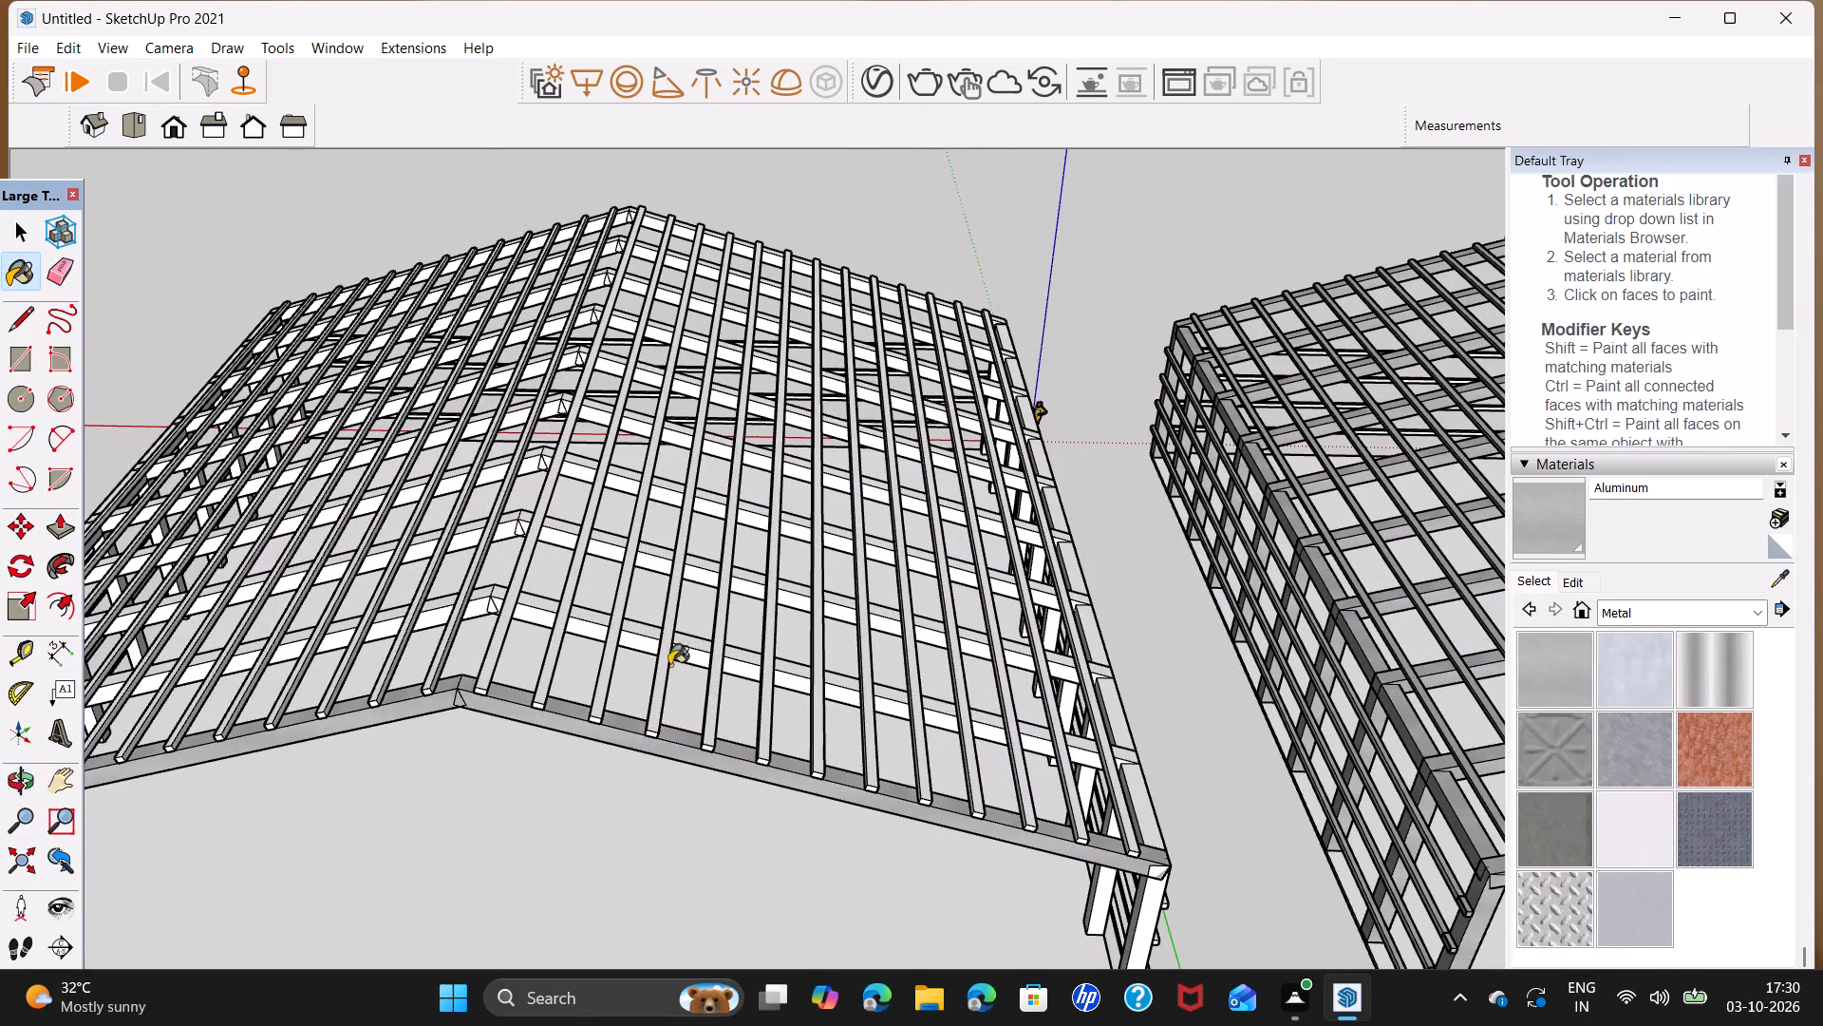
pyautogui.click(672, 636)
pyautogui.click(705, 560)
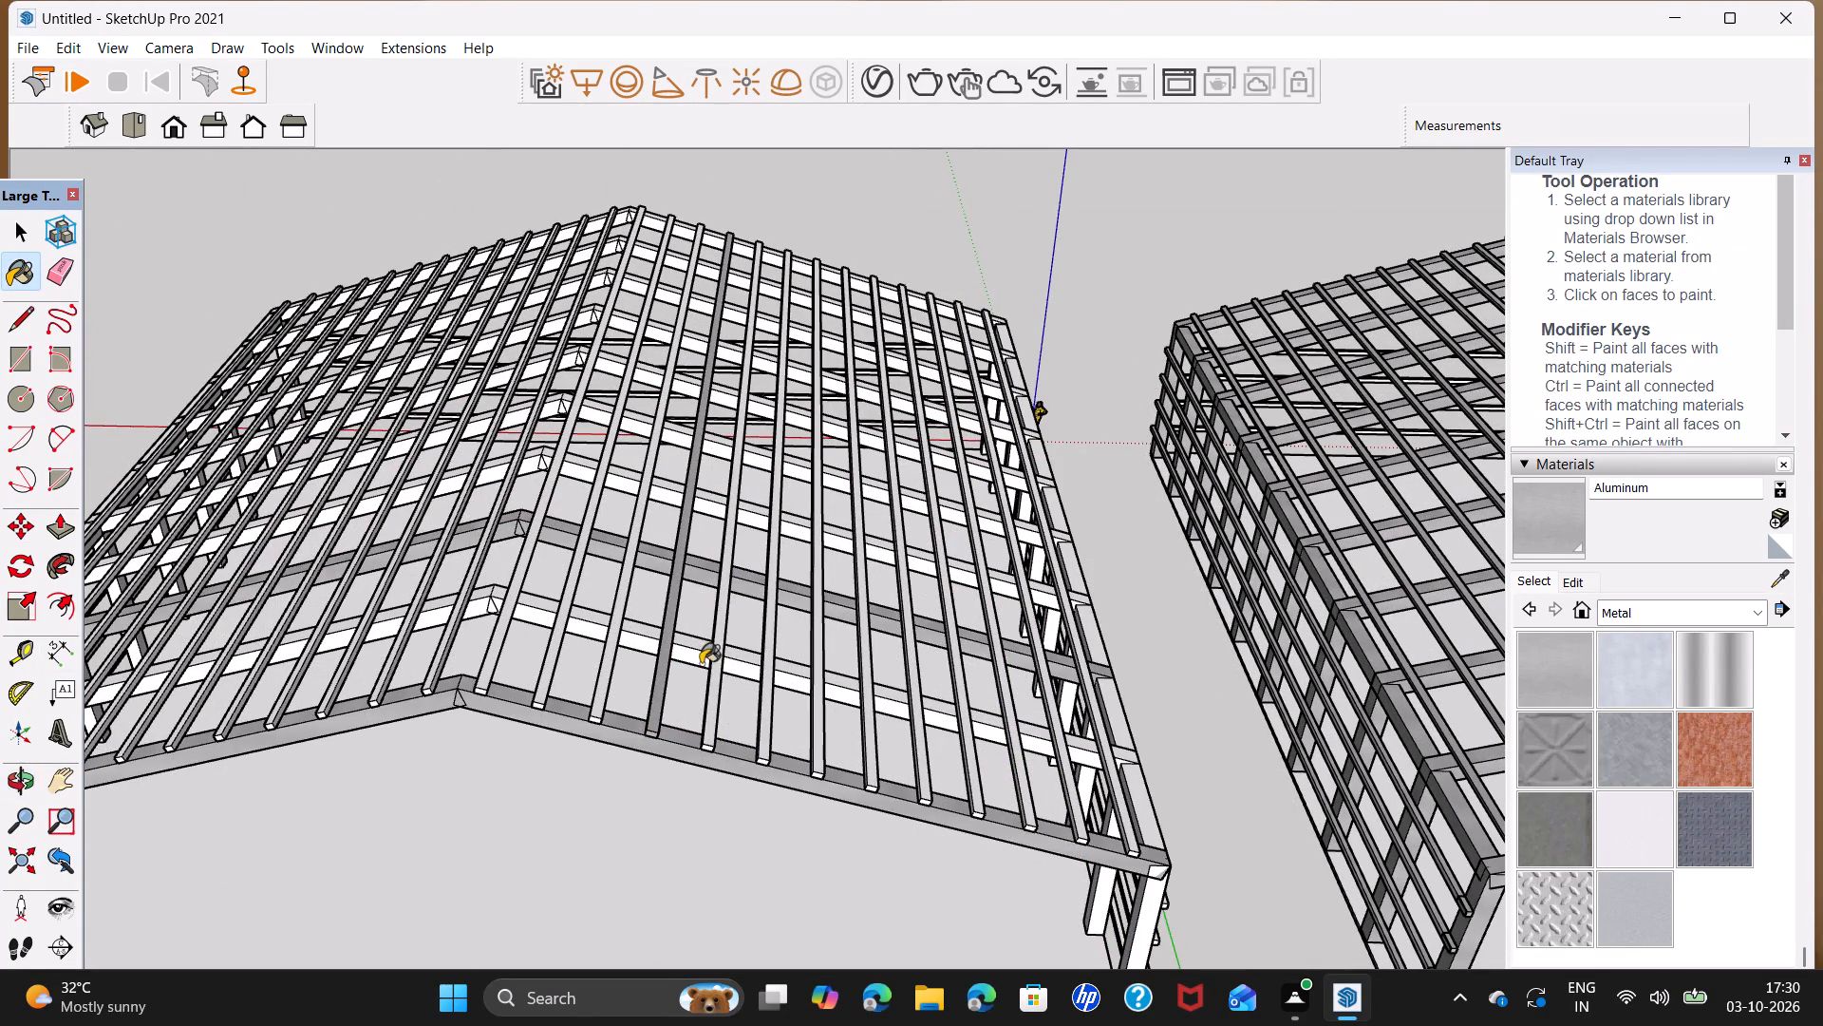
pyautogui.click(696, 655)
pyautogui.click(713, 498)
pyautogui.click(722, 431)
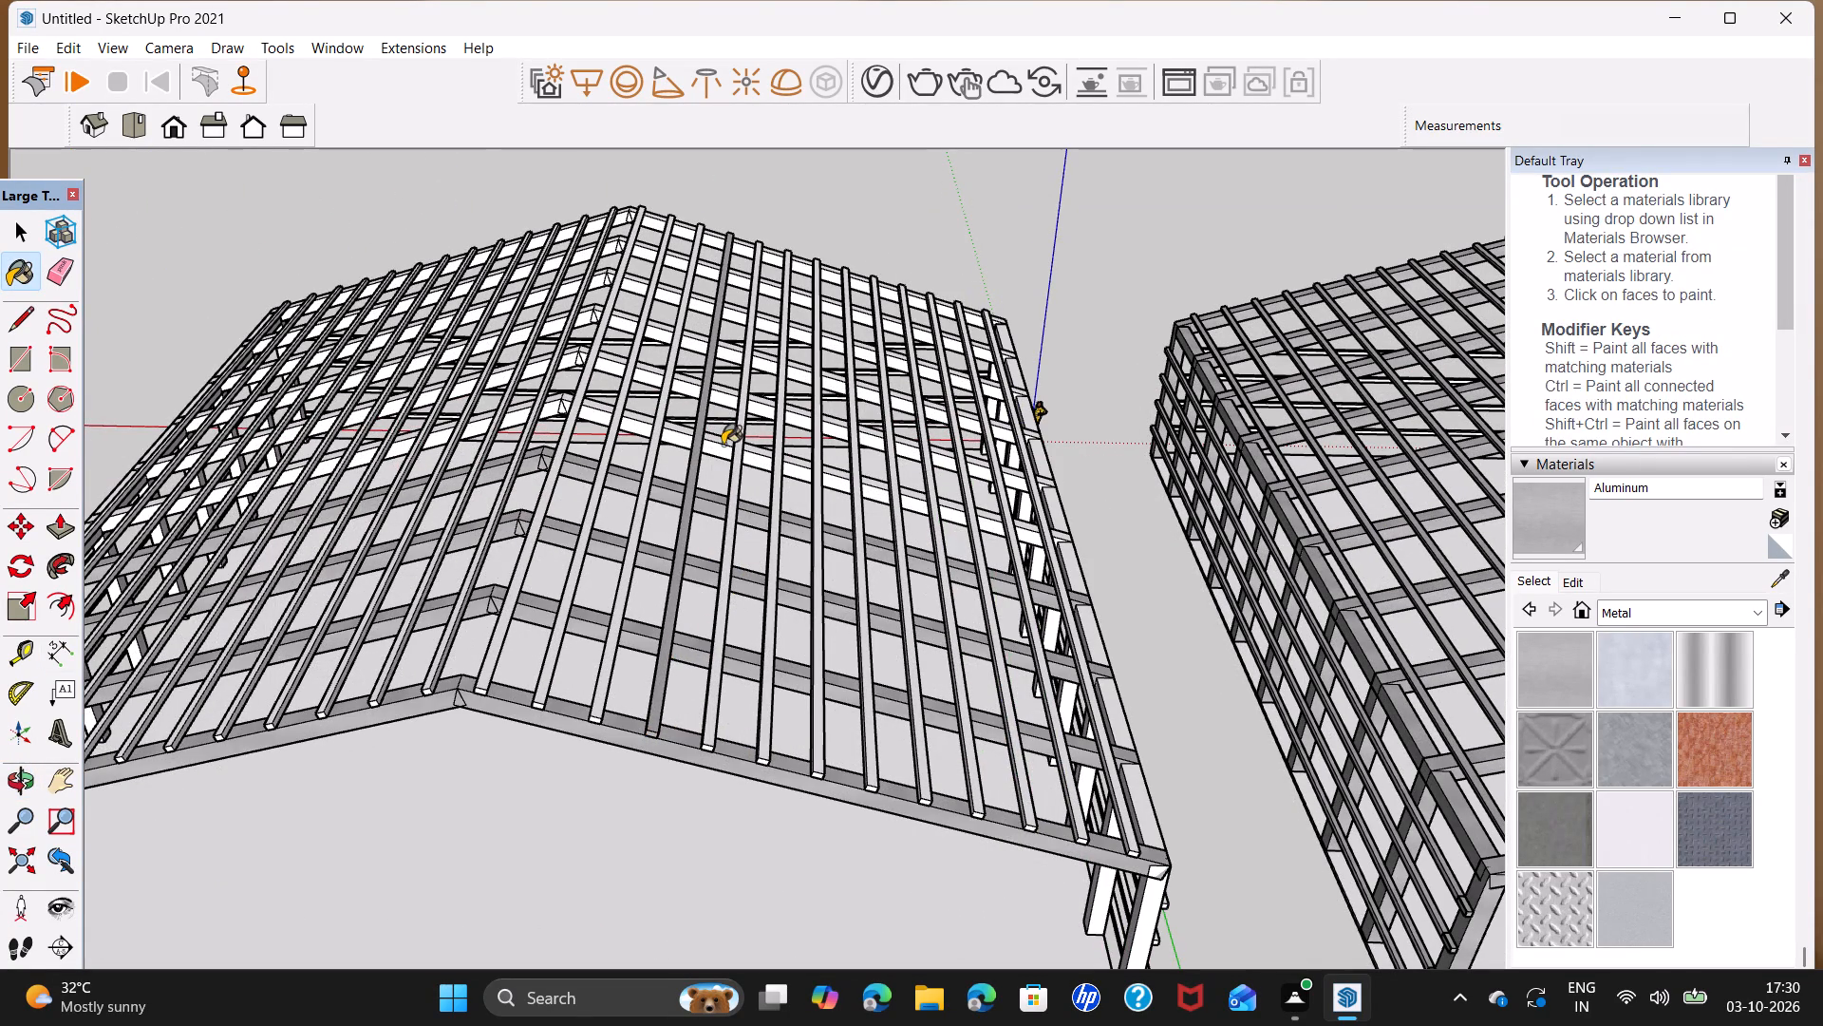
pyautogui.click(723, 445)
pyautogui.click(721, 405)
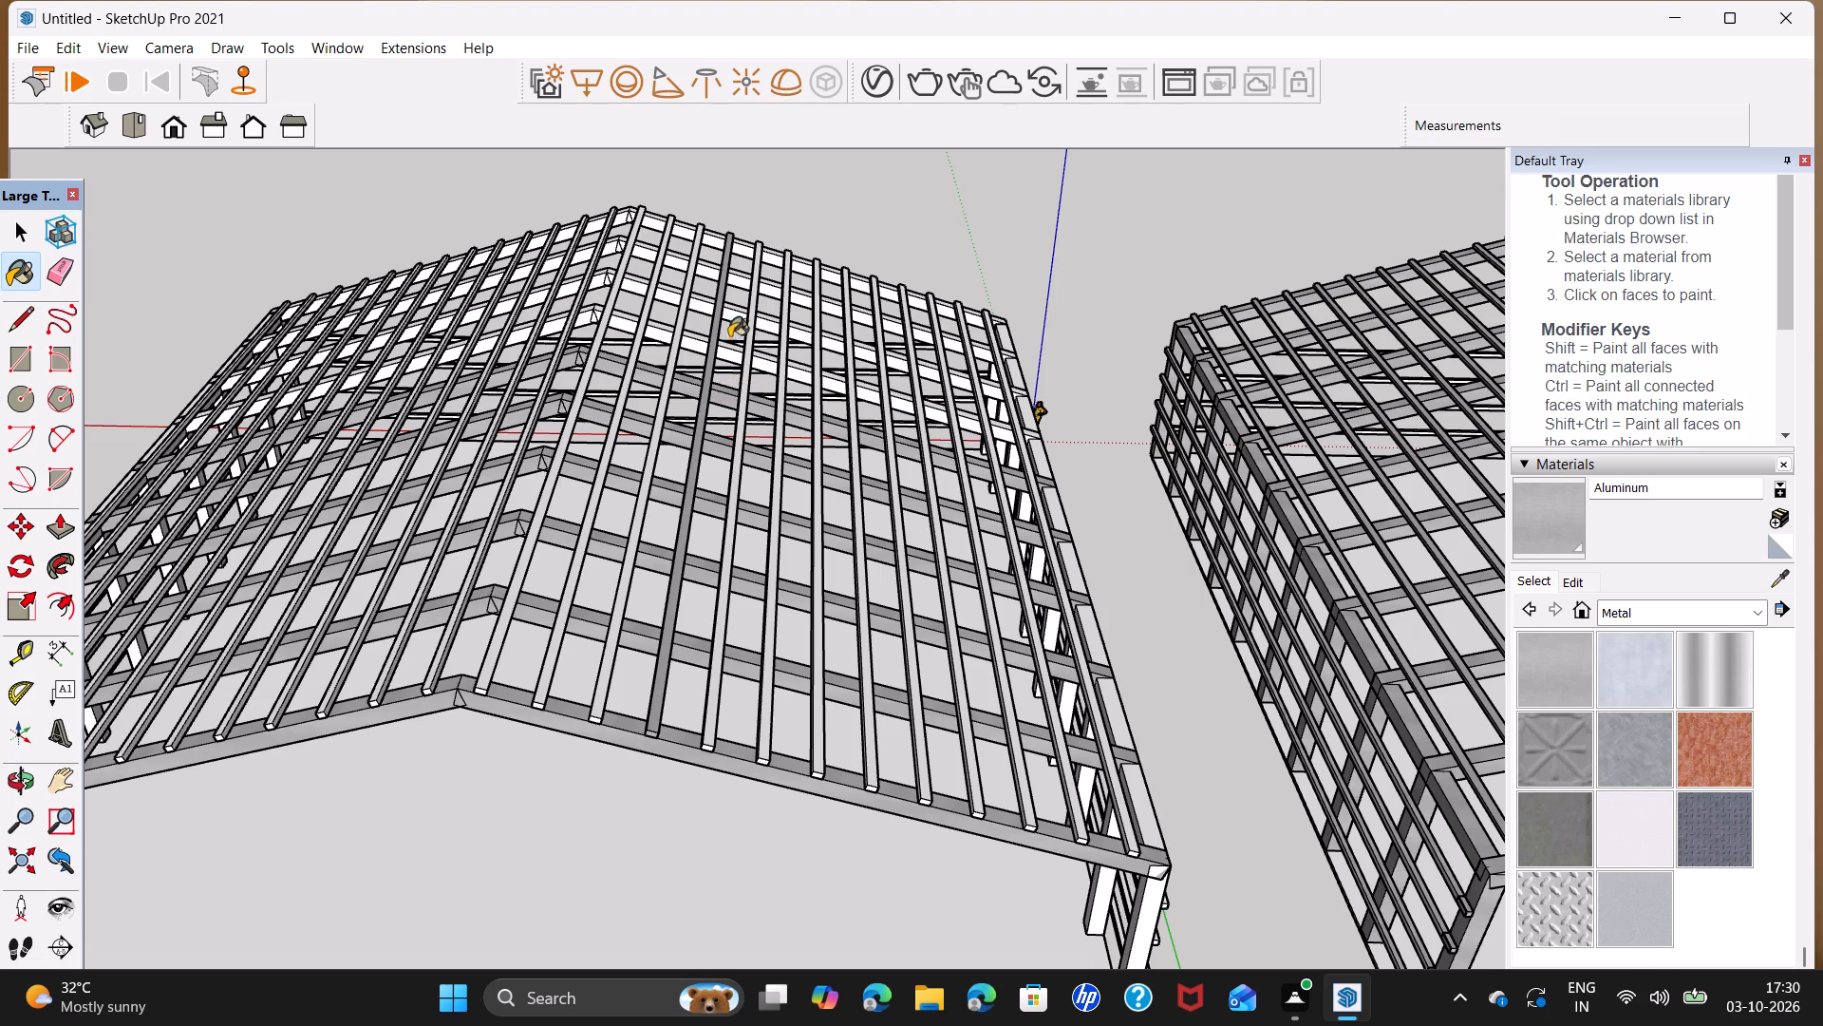
pyautogui.click(728, 351)
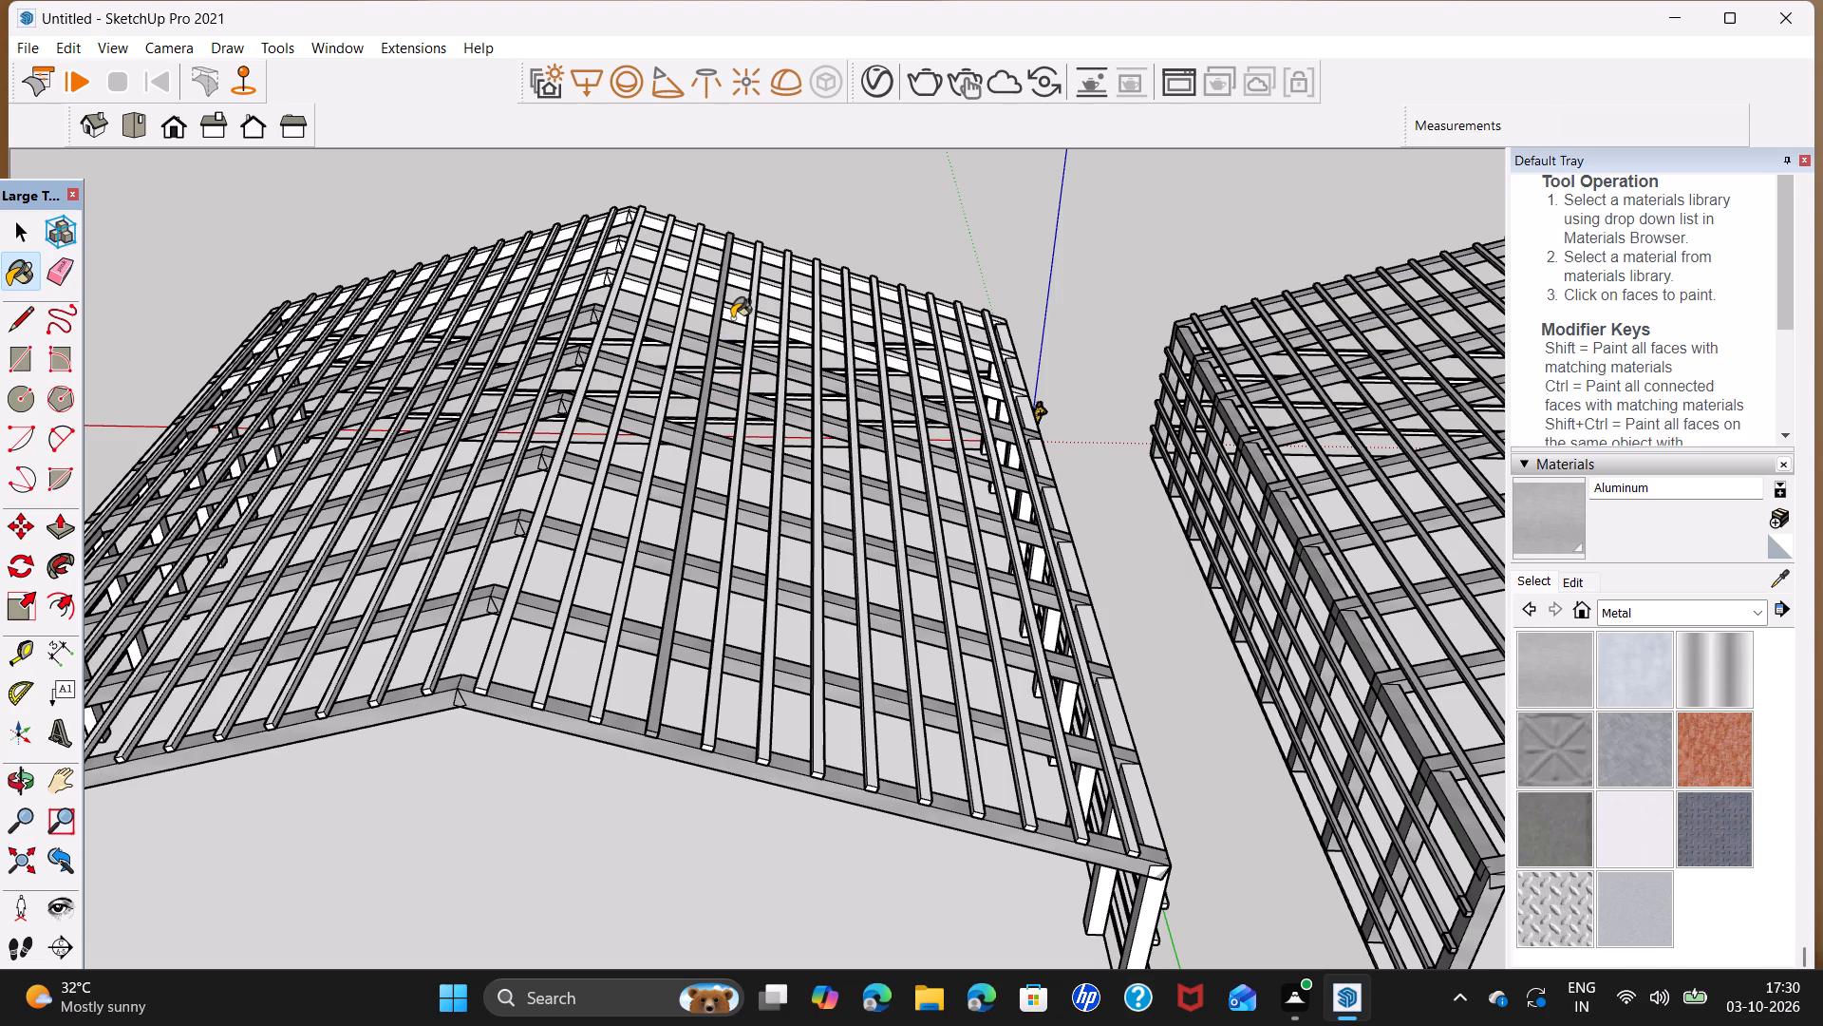
pyautogui.click(732, 316)
pyautogui.click(738, 272)
pyautogui.click(739, 240)
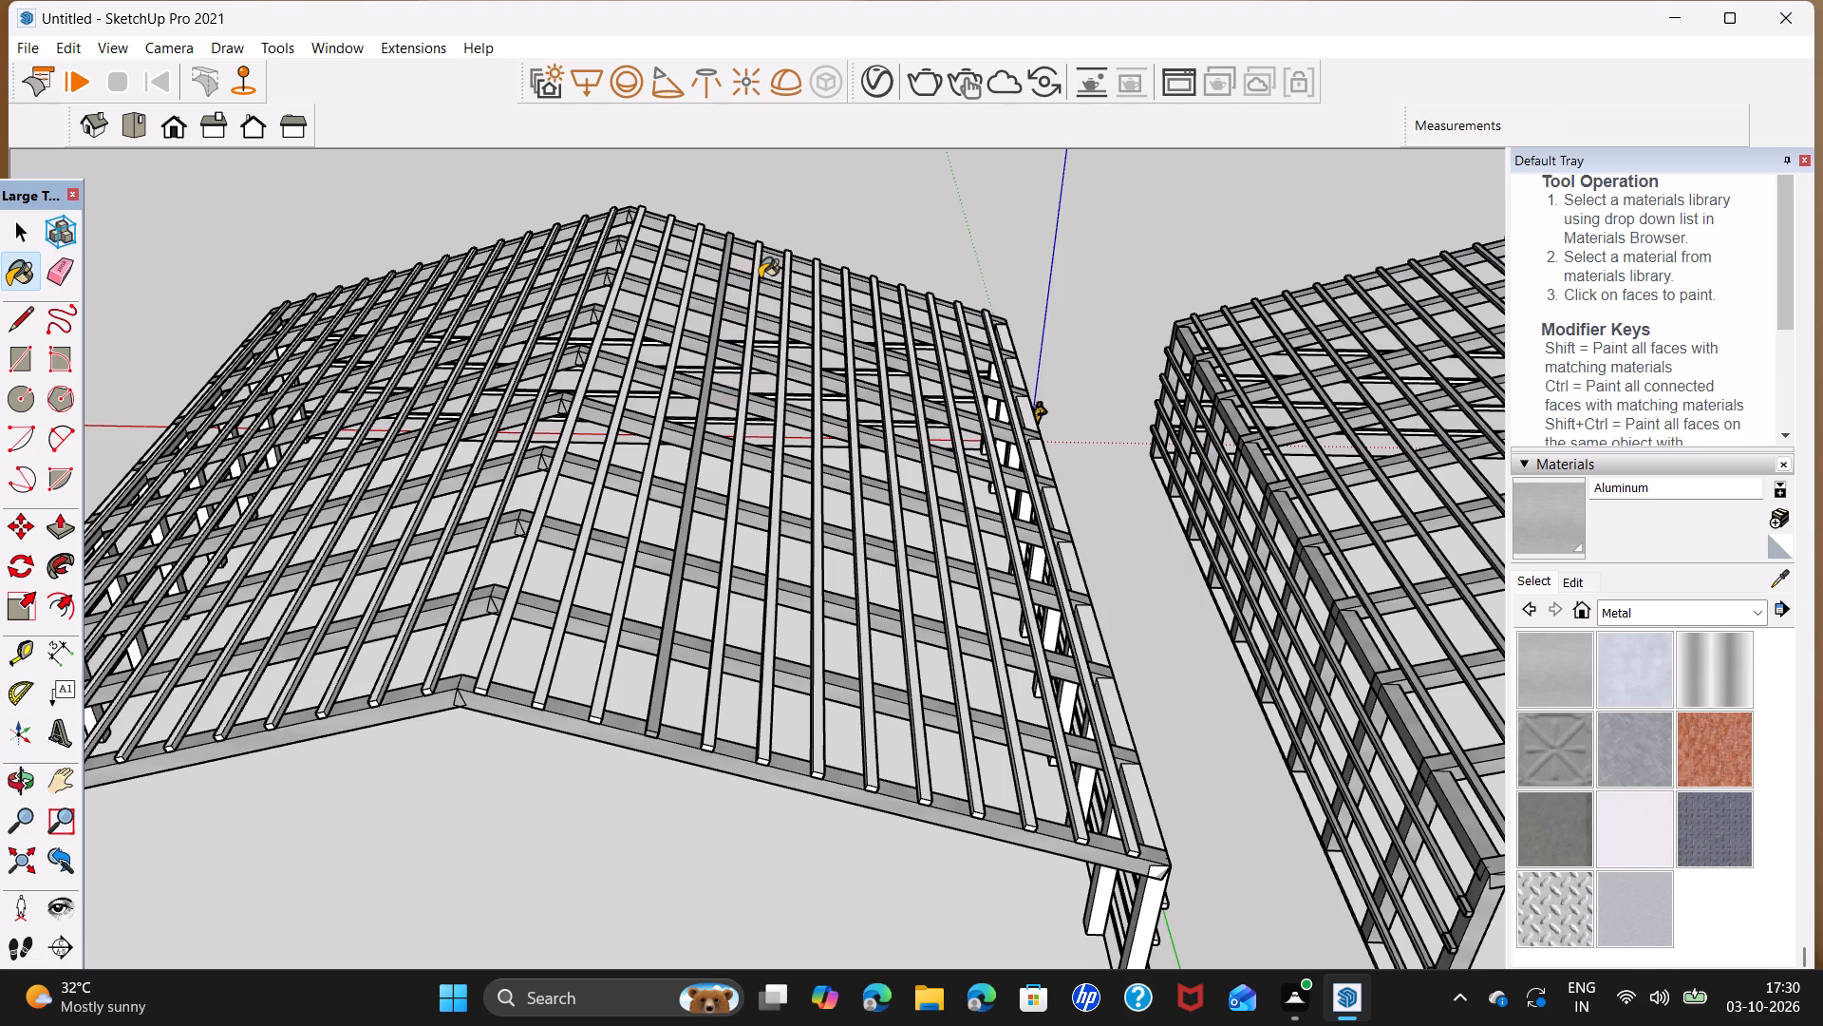
# Paint the twelve remaining purlins and the eave beam with Aluminum on this second building's slope facing the finished frame.
pyautogui.click(758, 275)
pyautogui.click(786, 316)
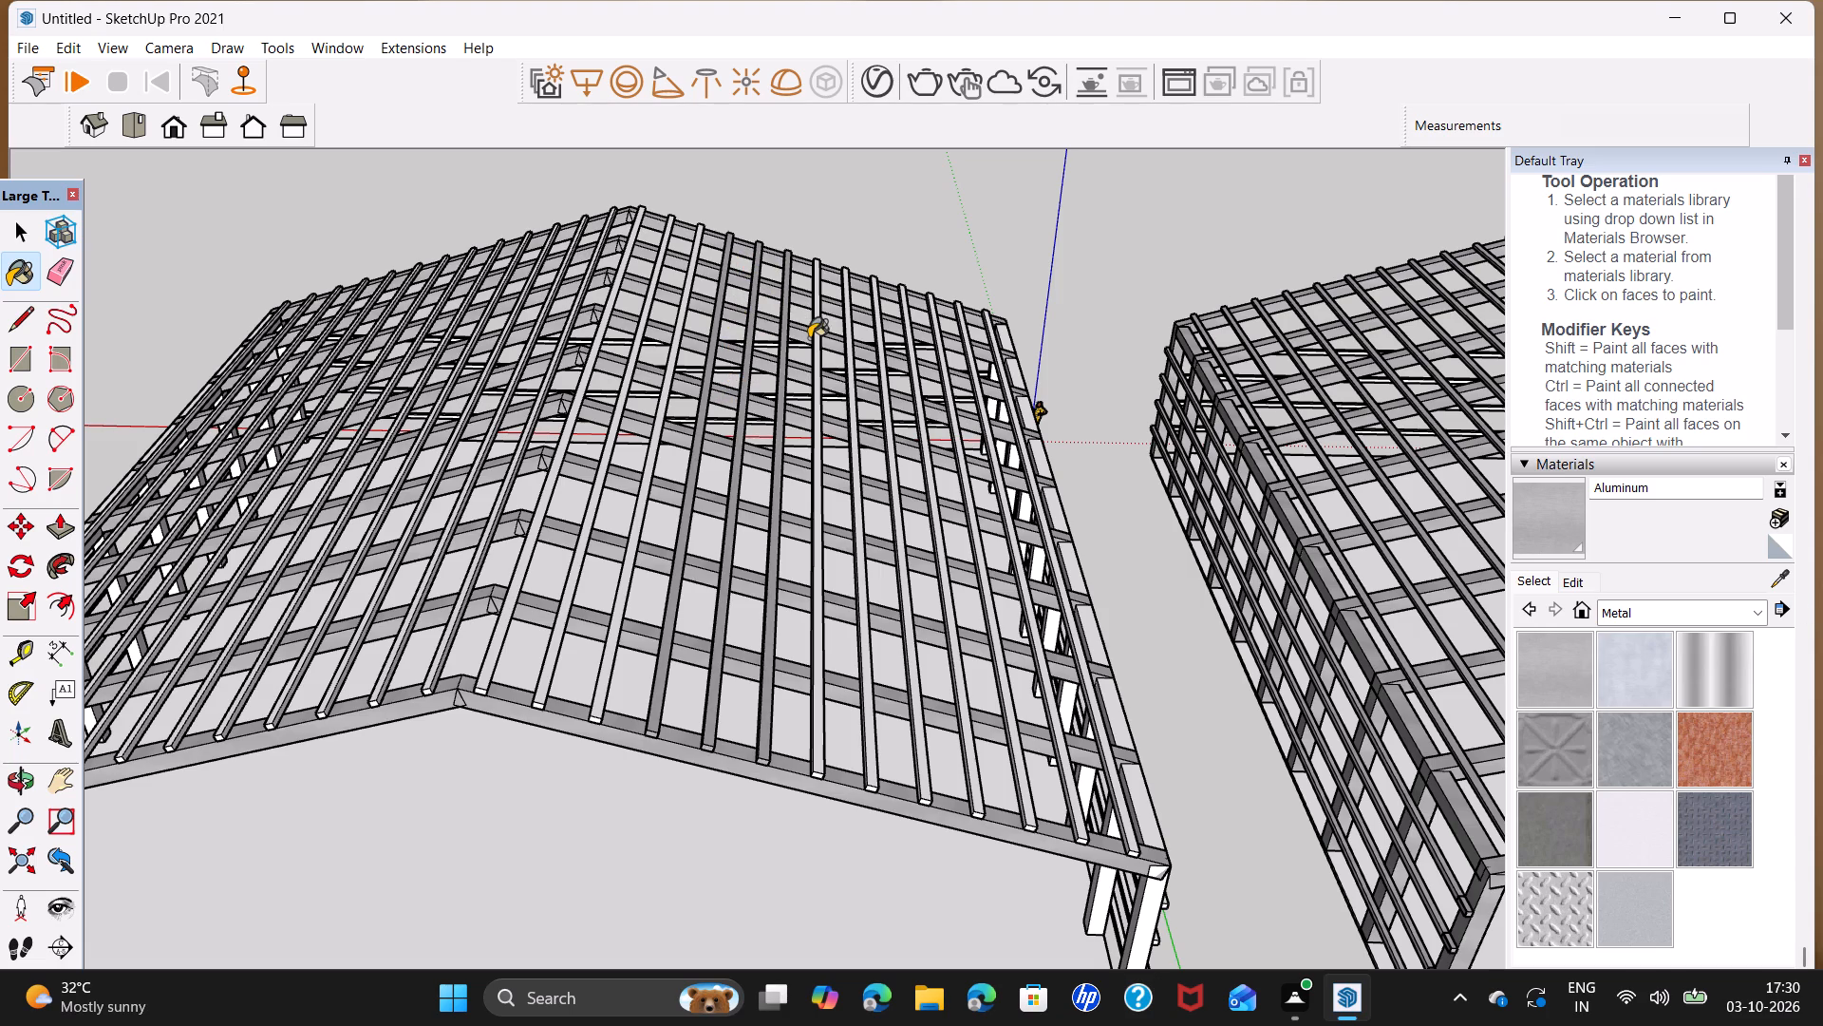
pyautogui.click(813, 342)
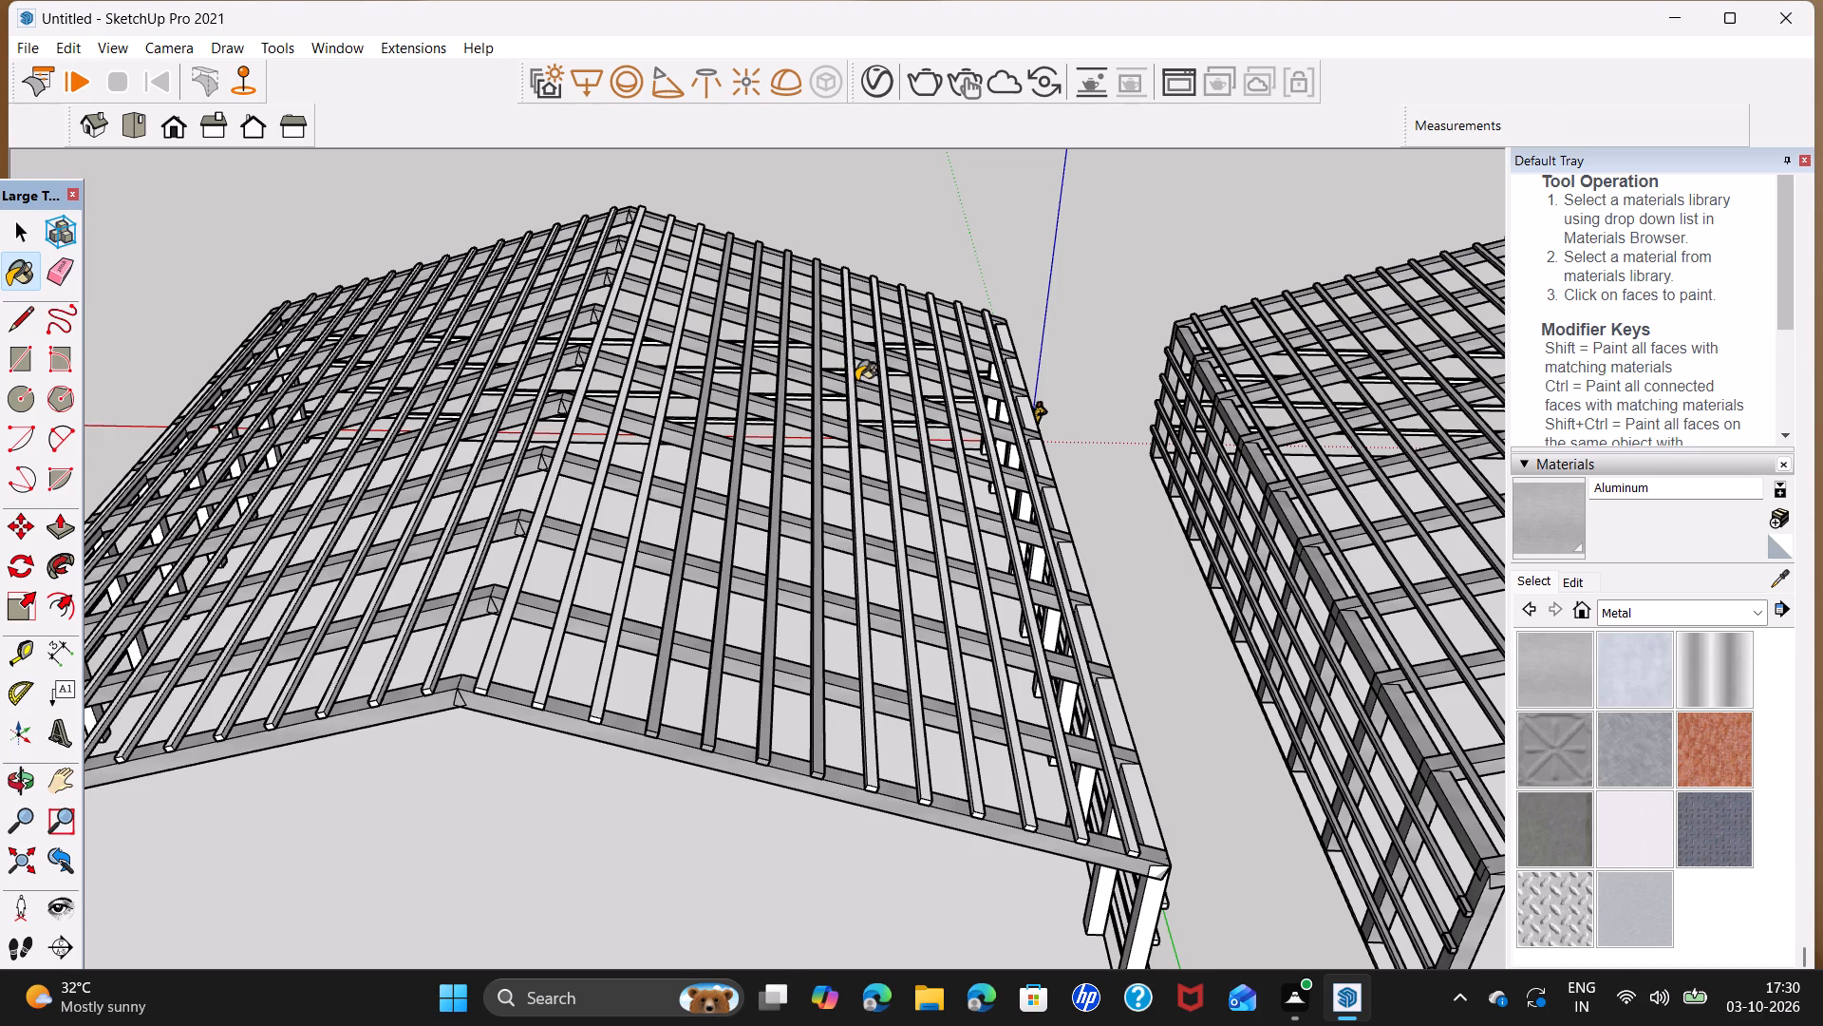
pyautogui.click(847, 371)
pyautogui.click(887, 410)
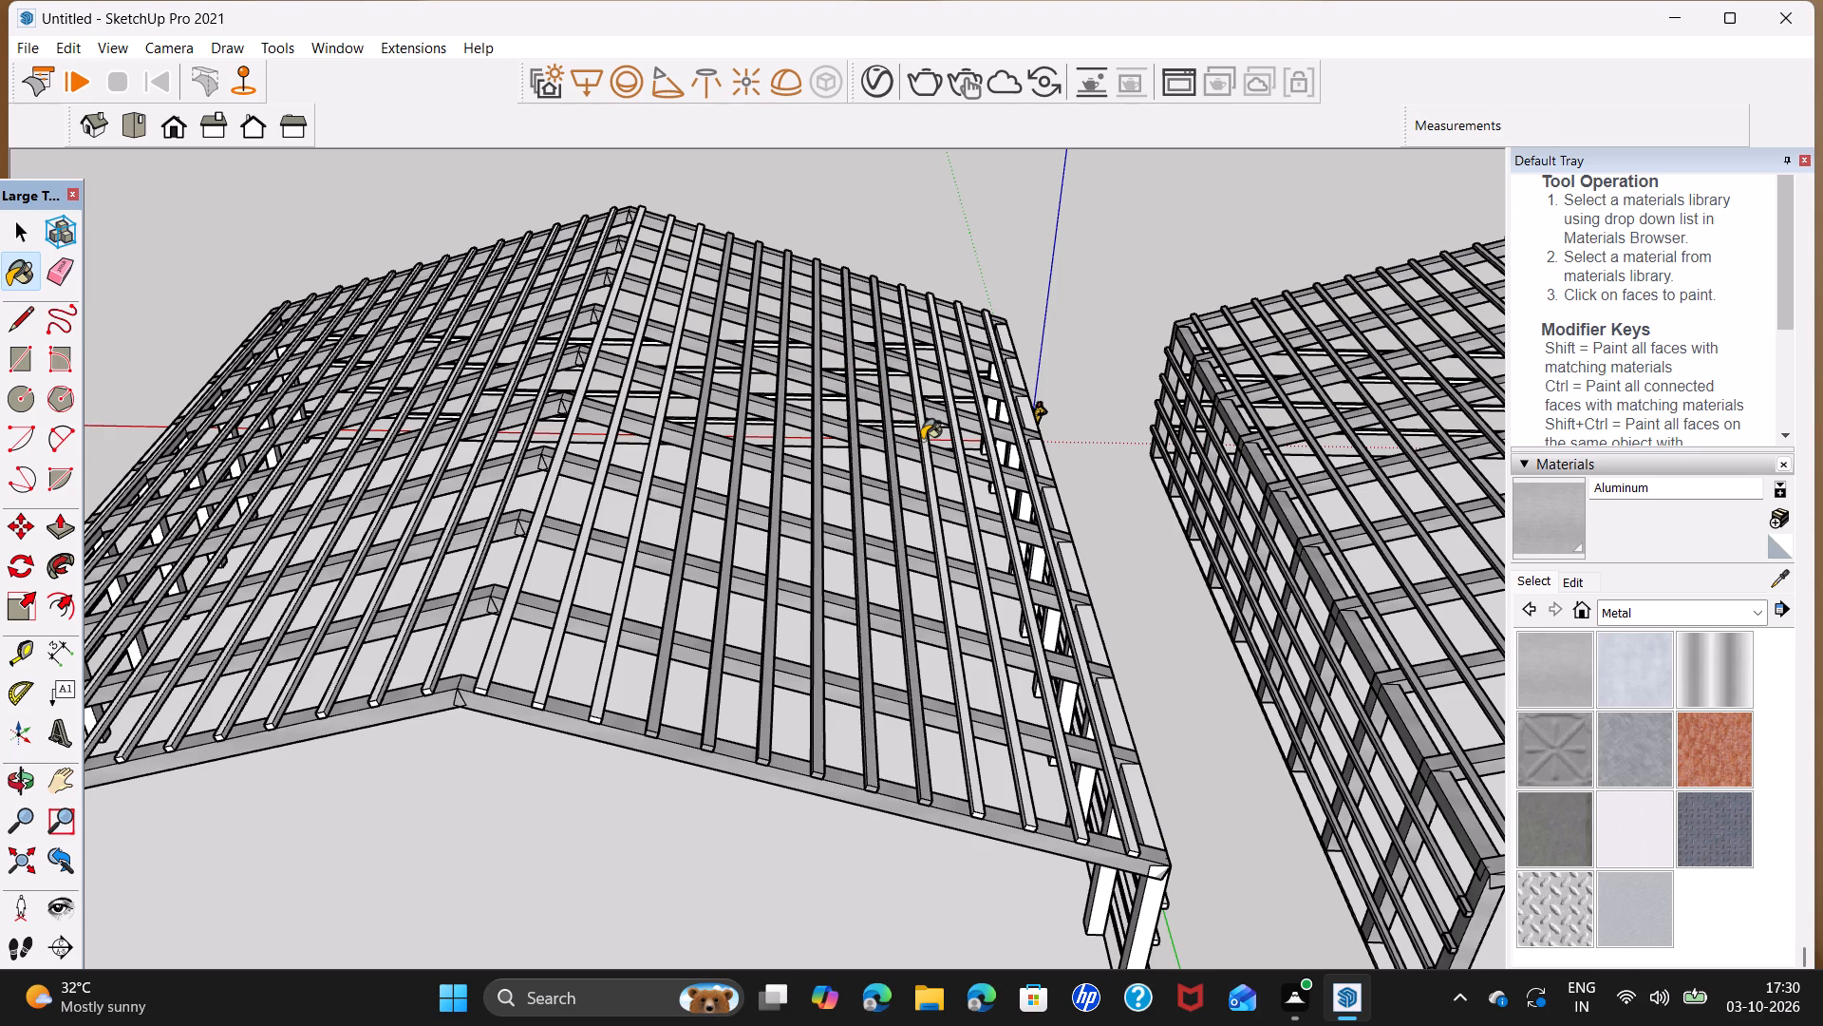
pyautogui.click(921, 439)
pyautogui.click(966, 475)
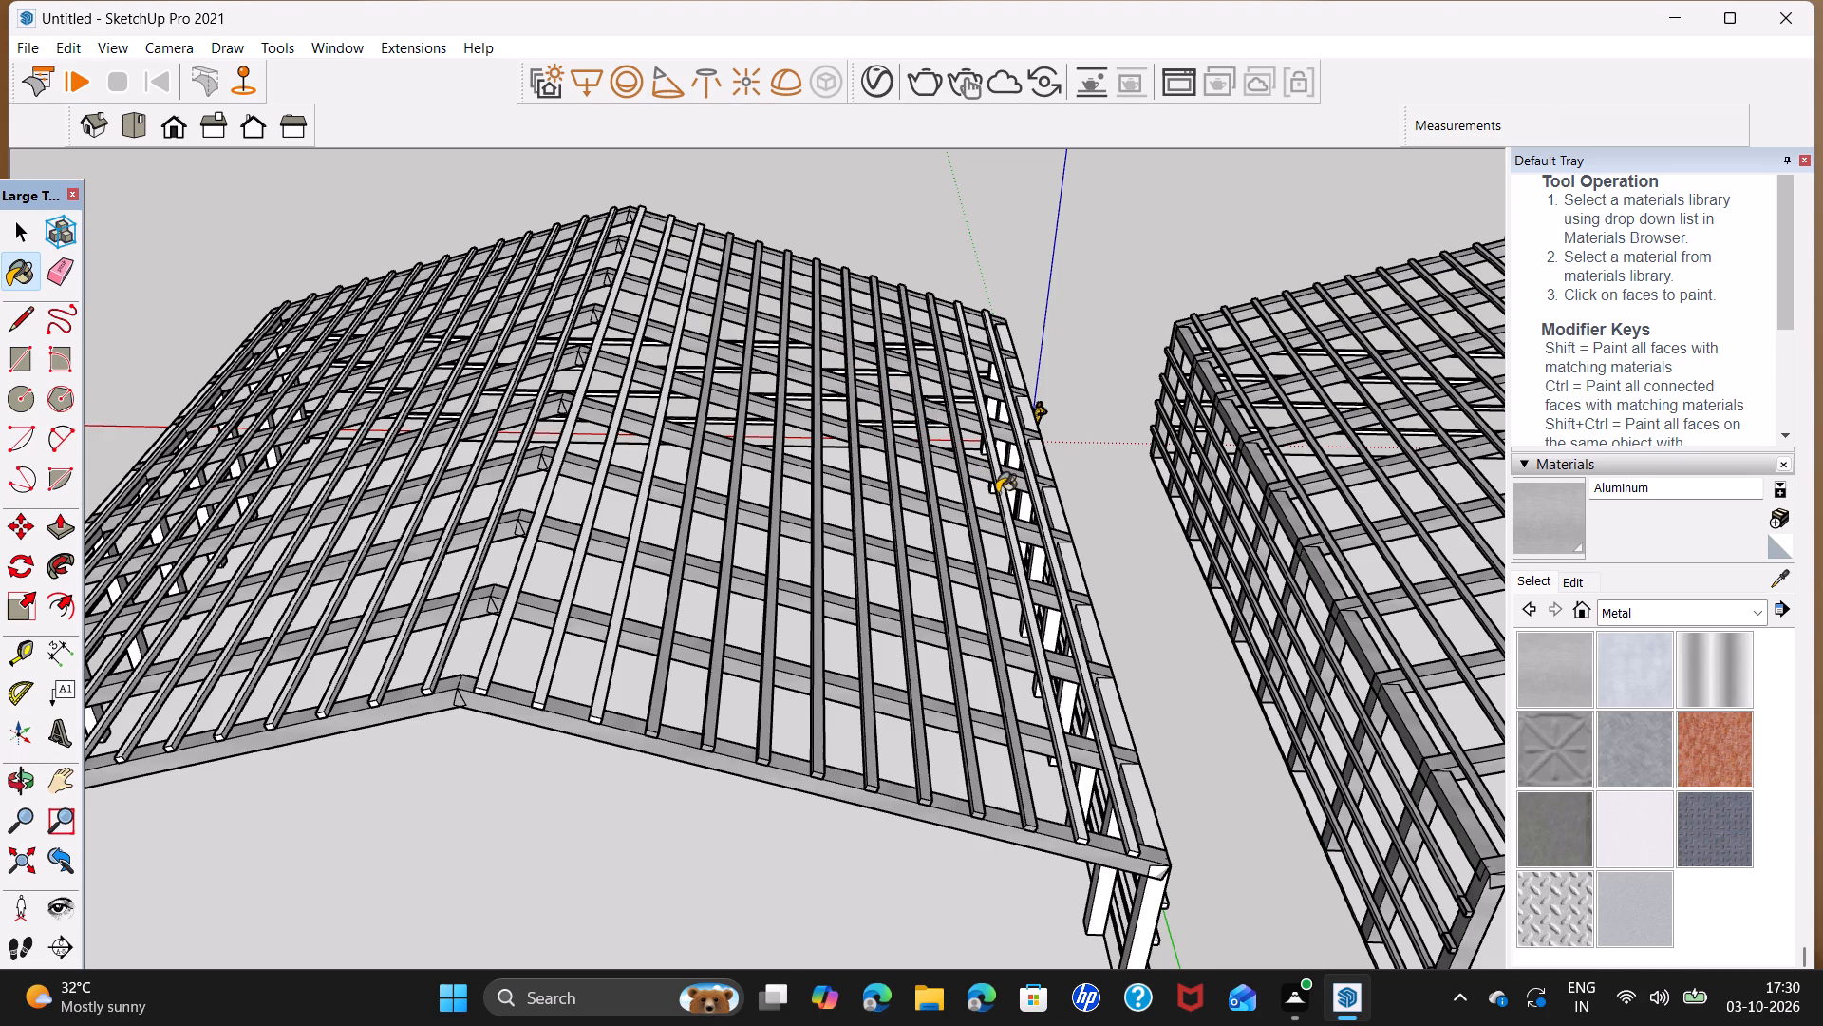
pyautogui.click(1005, 503)
pyautogui.click(1044, 534)
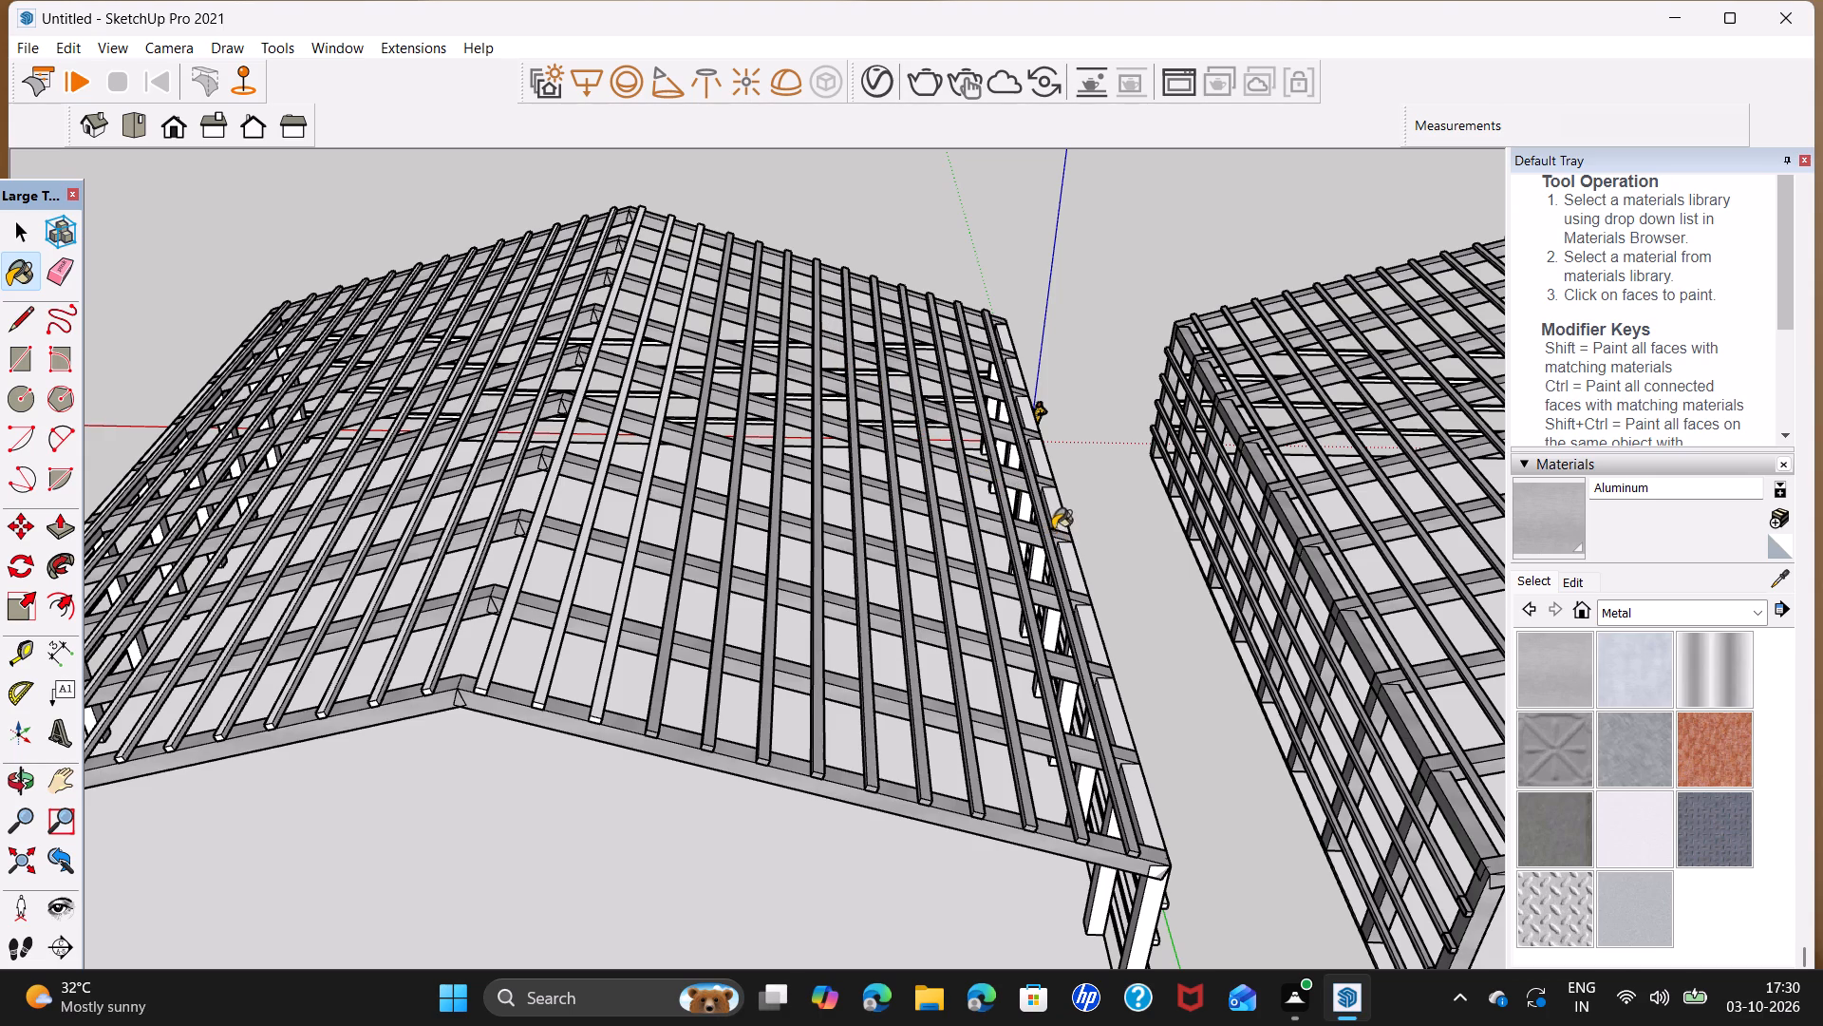
pyautogui.click(1054, 519)
pyautogui.click(648, 483)
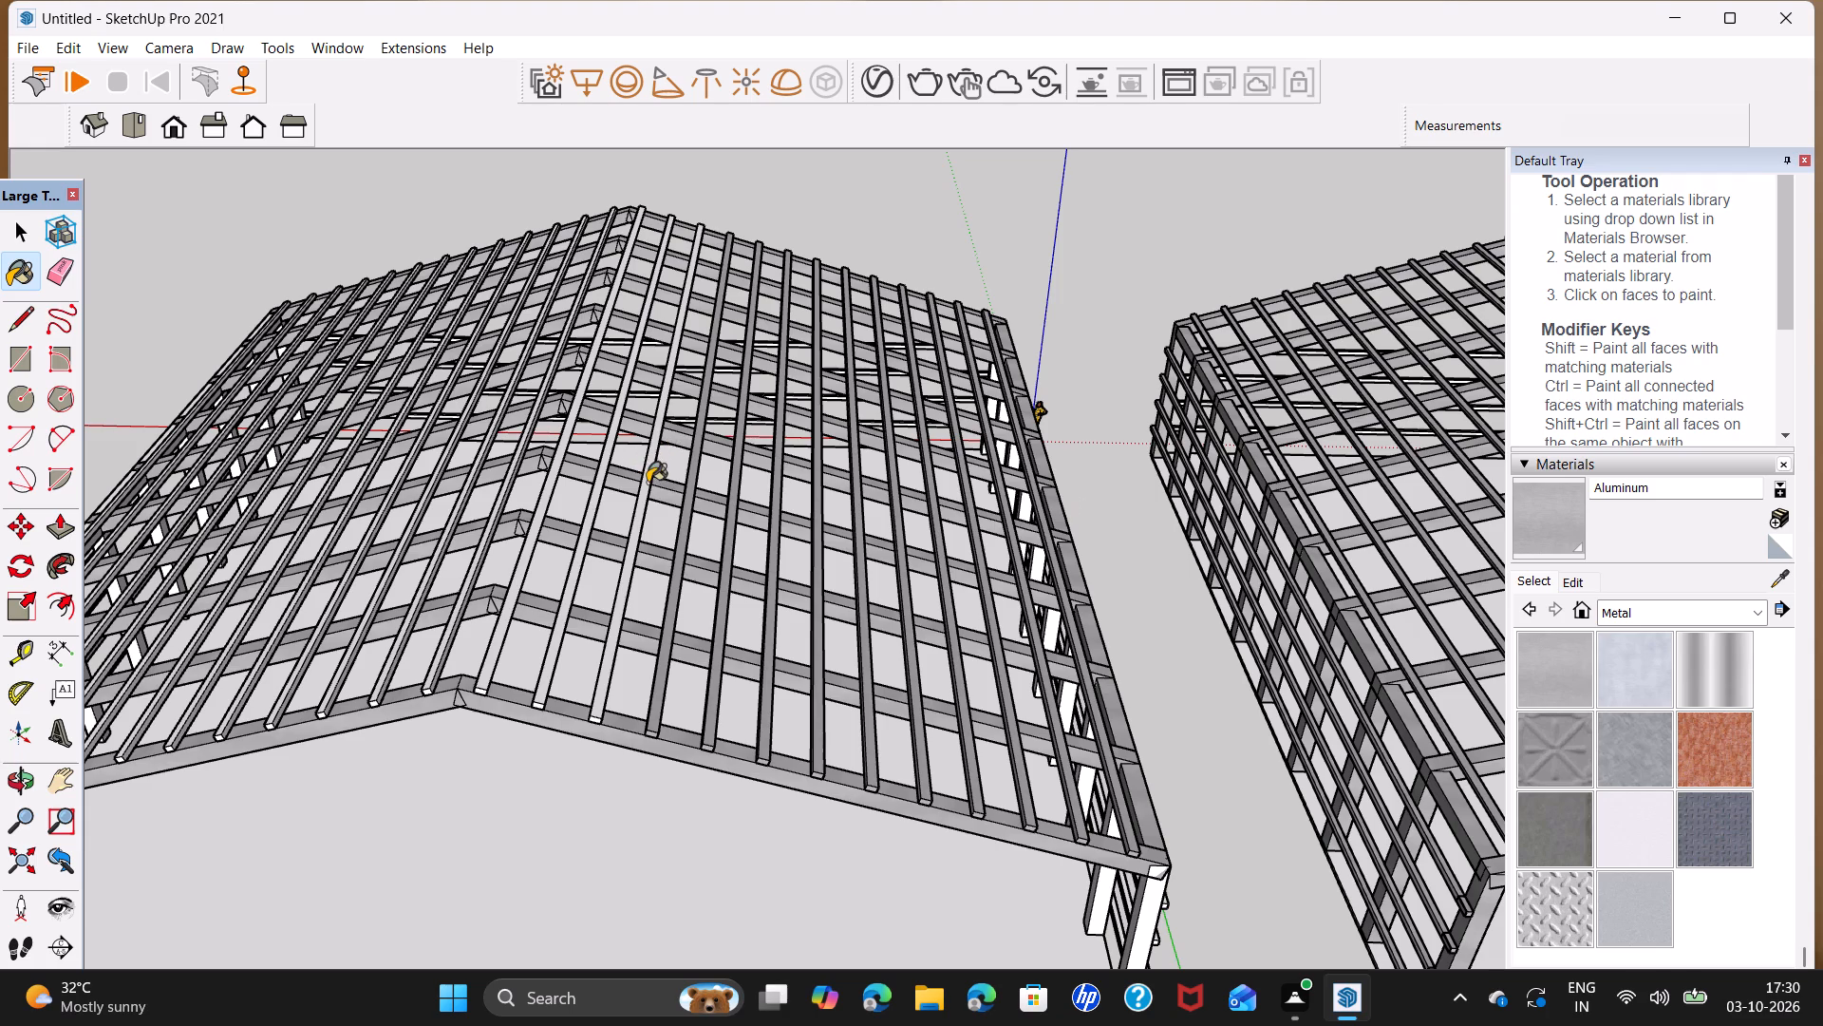
pyautogui.click(609, 447)
pyautogui.click(570, 424)
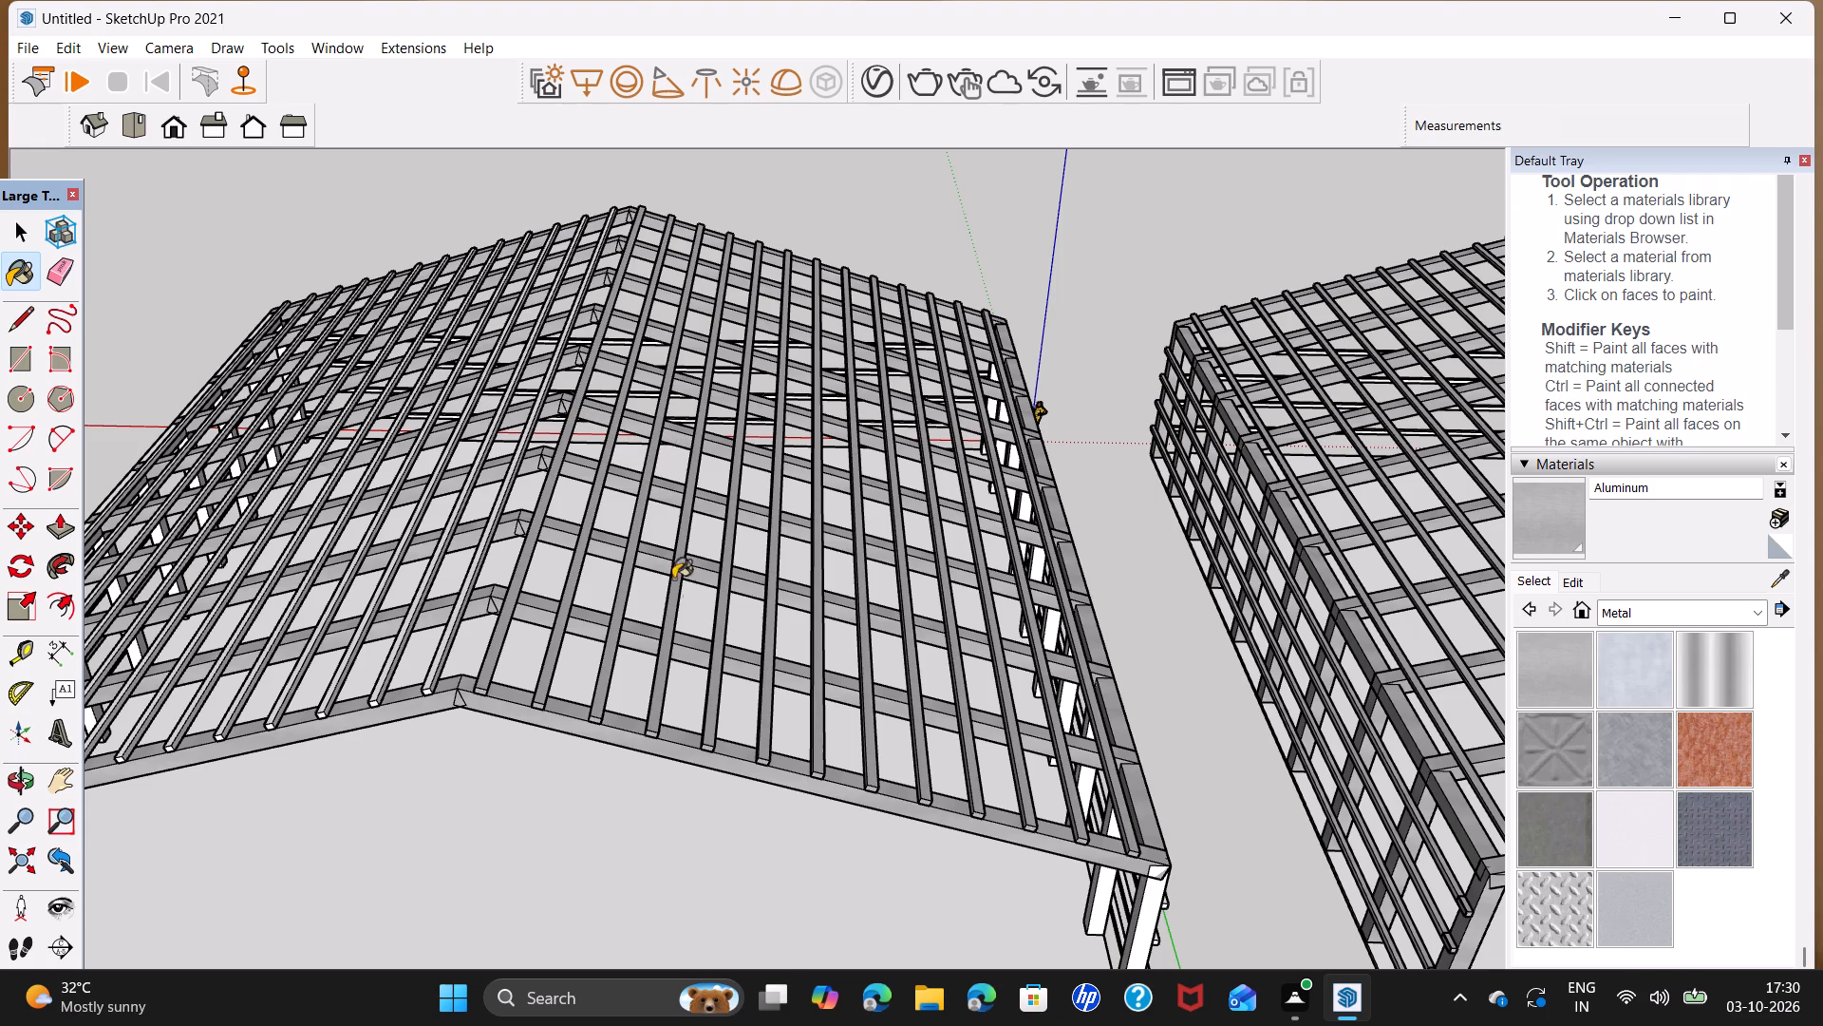
# Paint the thirteen purlins and the eave beam with Aluminum on the second building's outer roof slope, starting from the ridge.
pyautogui.moveTo(749, 785); pyautogui.dragTo(1176, 822, button='middle')
pyautogui.scroll(4, 1003, 645)
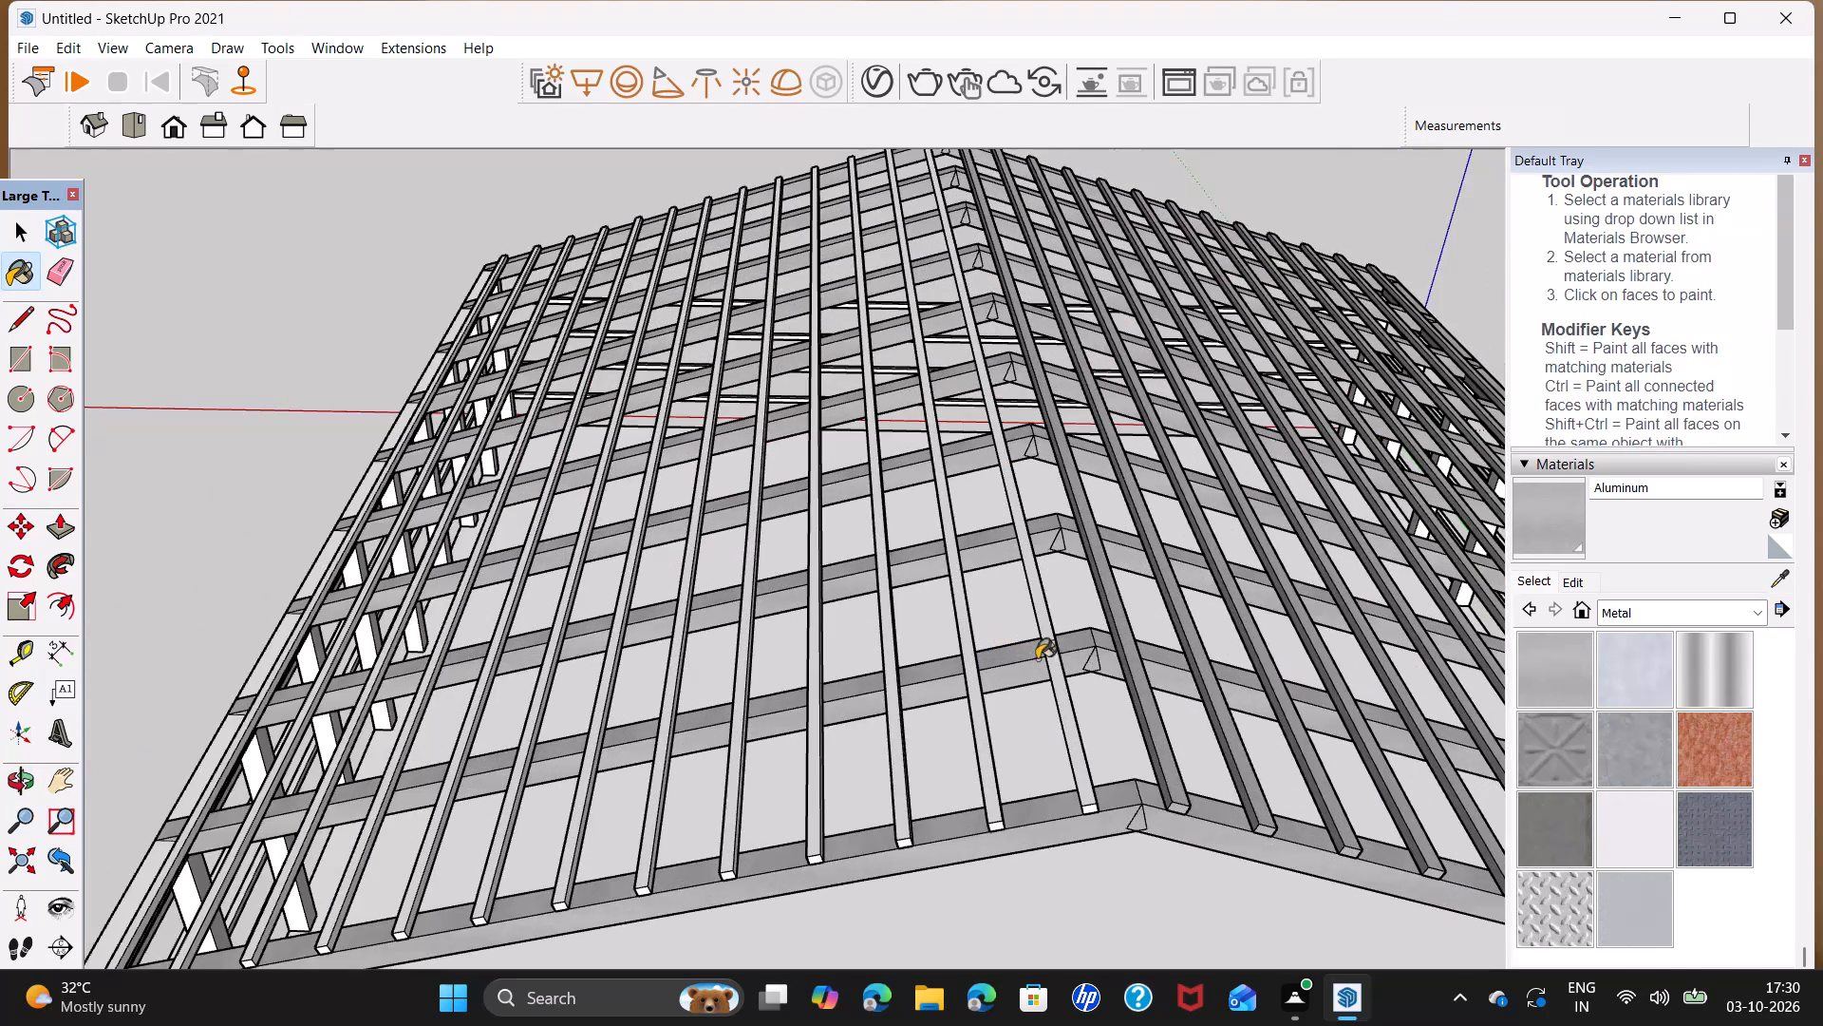
pyautogui.click(1051, 650)
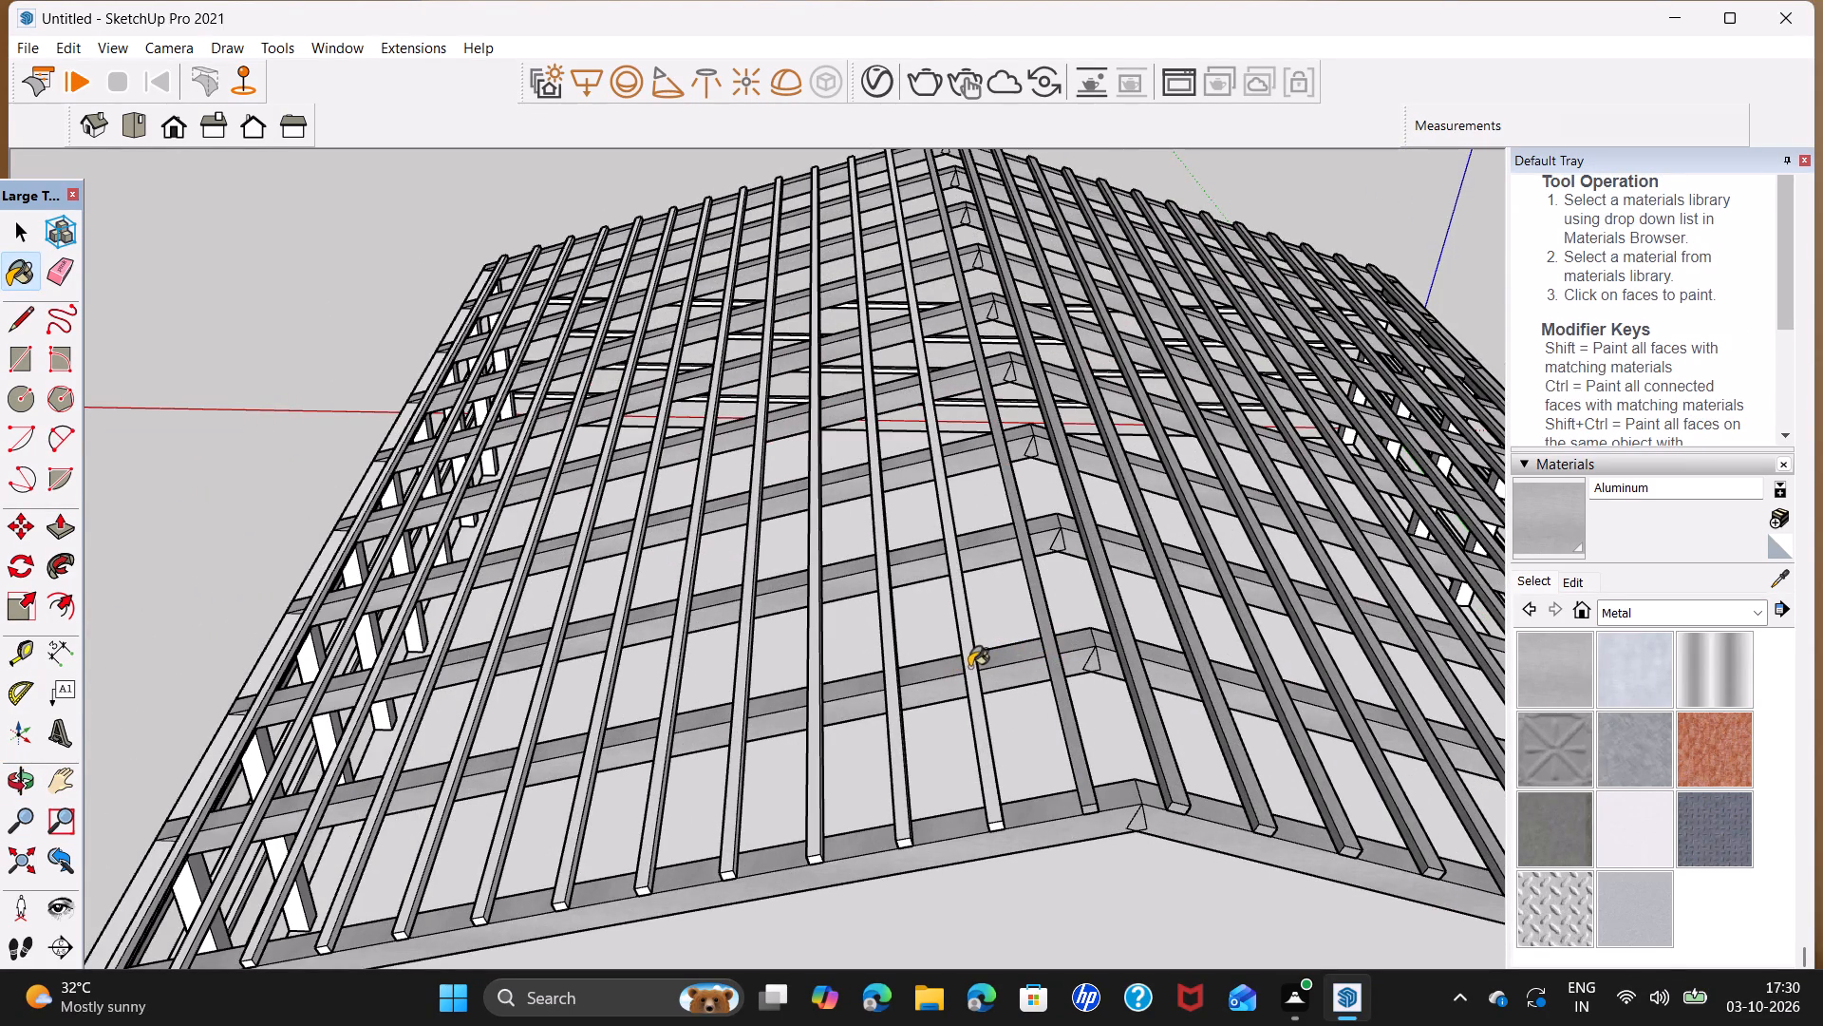
pyautogui.click(970, 666)
pyautogui.click(887, 674)
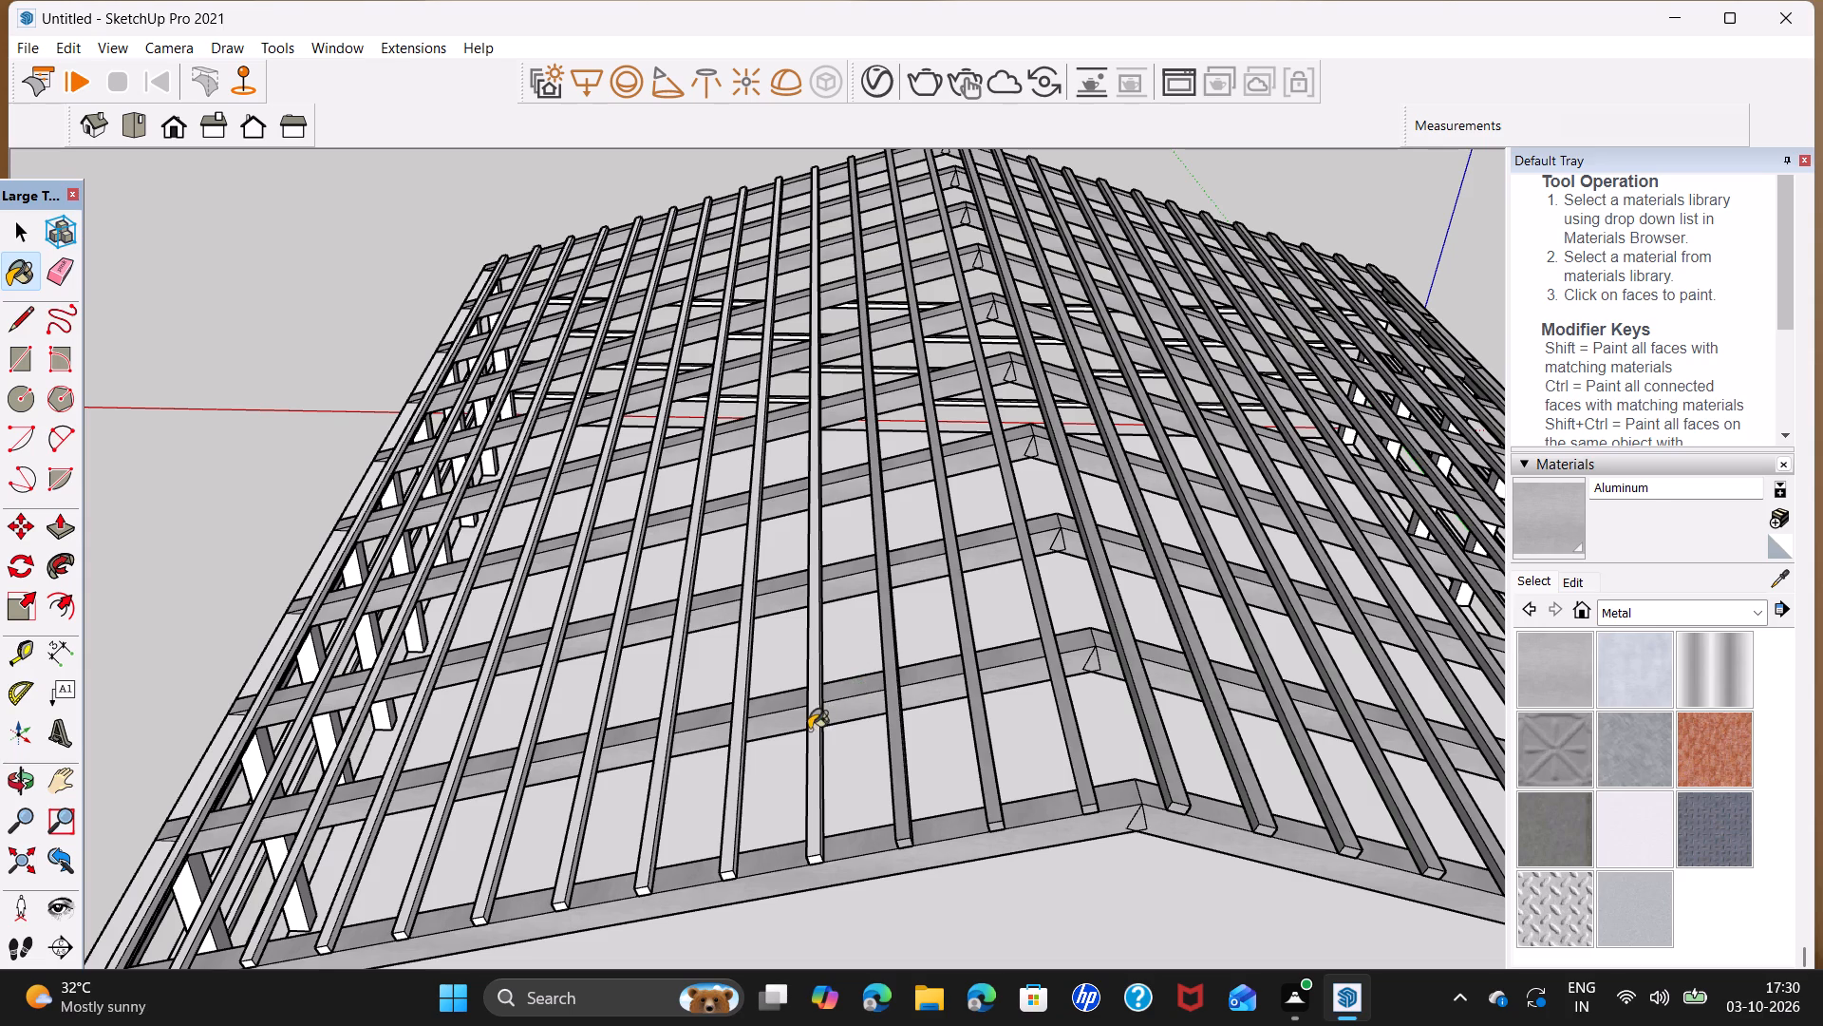
pyautogui.click(819, 747)
pyautogui.click(730, 770)
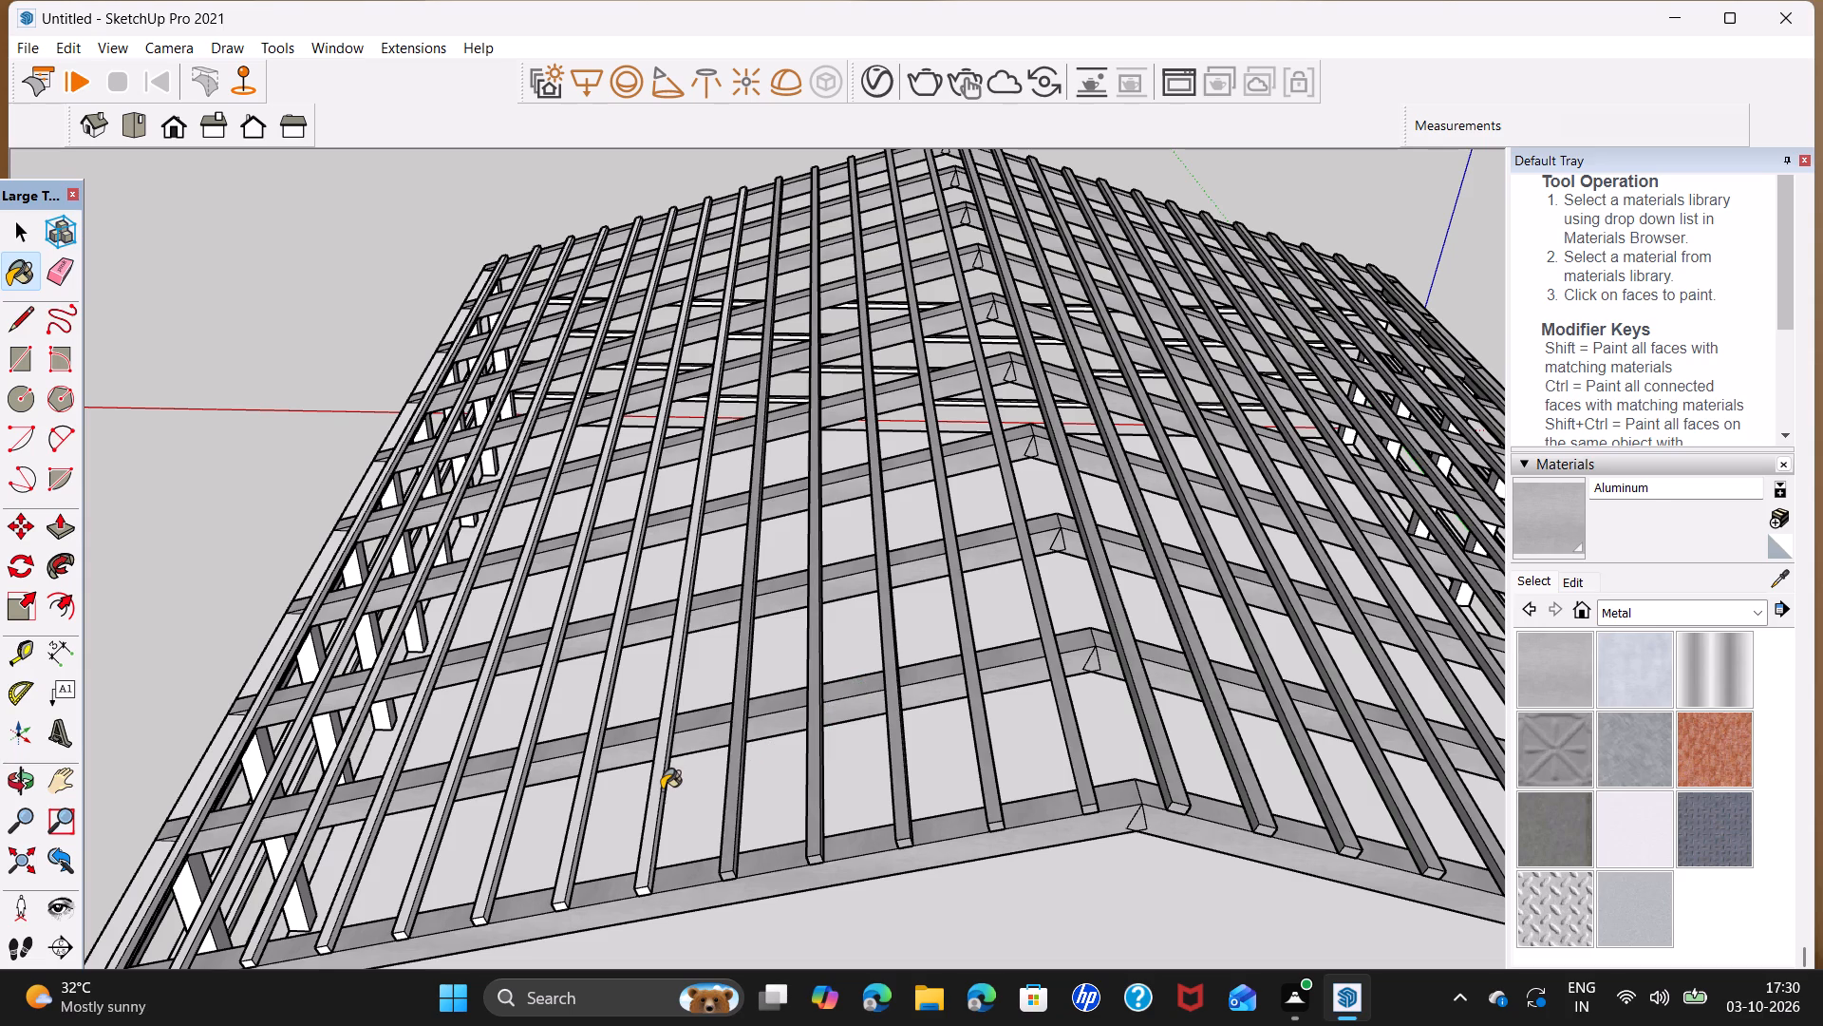
pyautogui.click(657, 788)
pyautogui.click(585, 780)
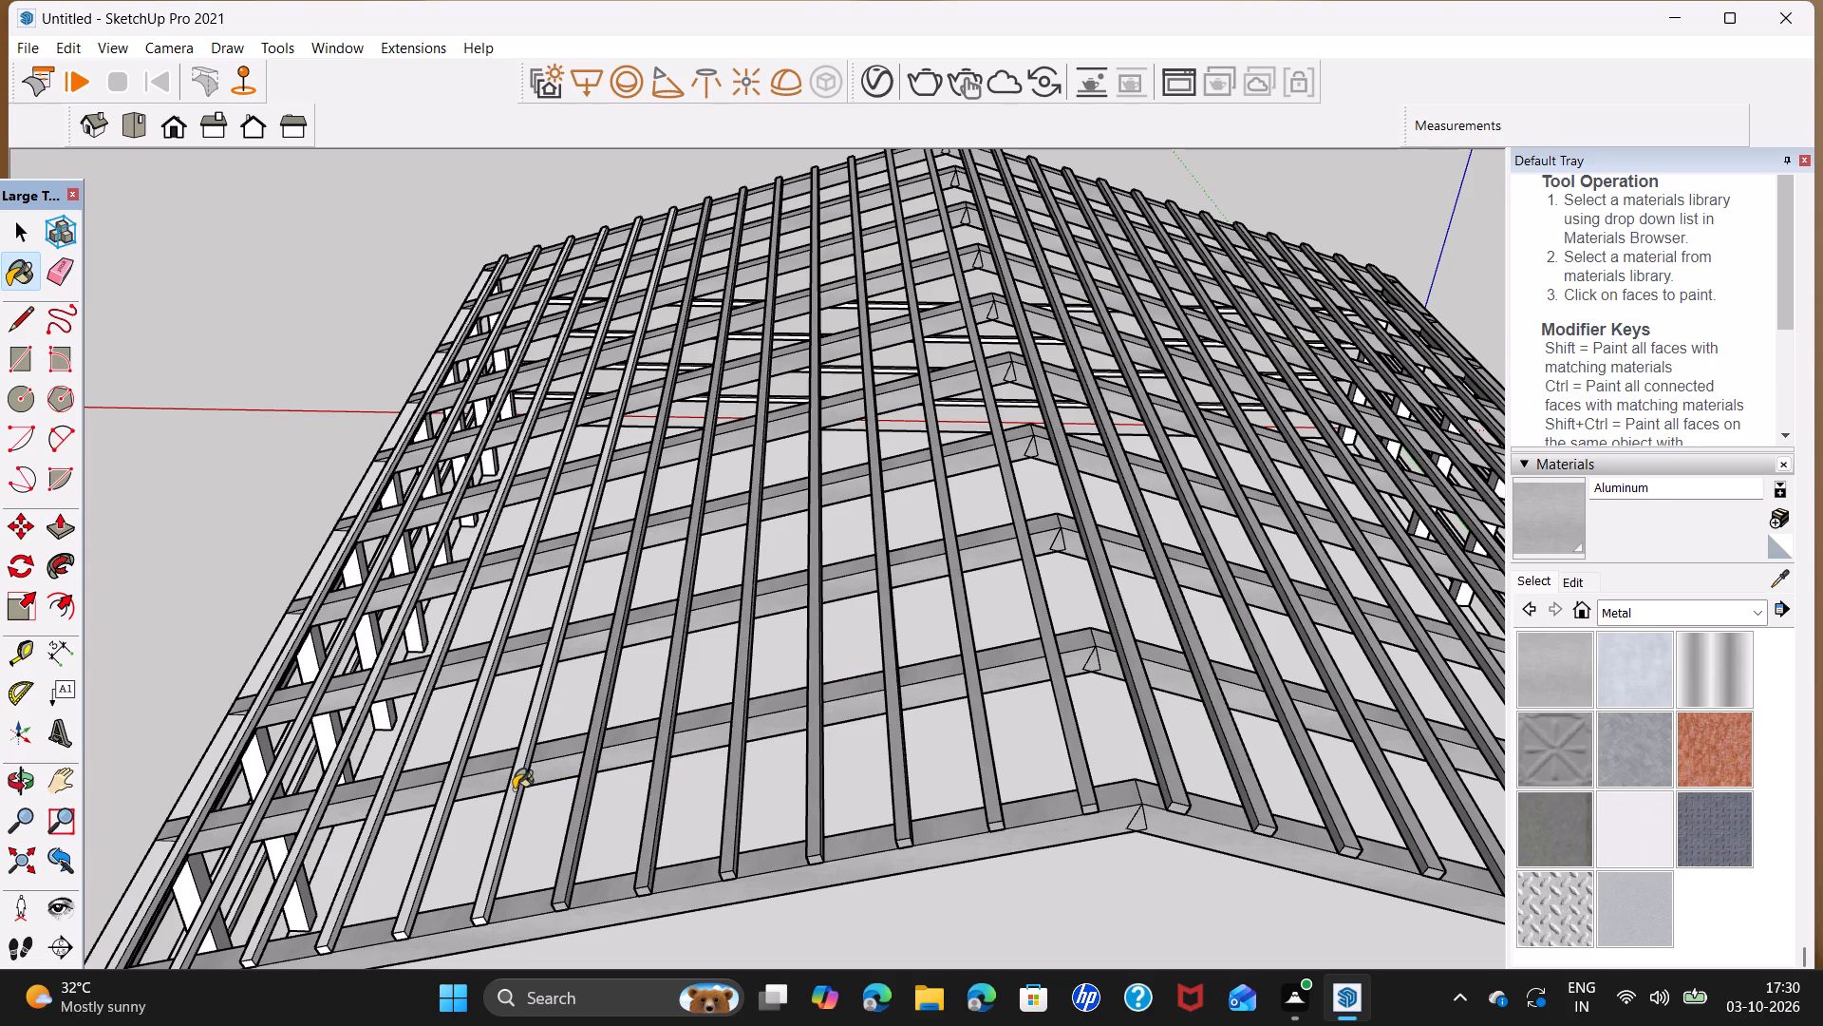
pyautogui.click(514, 789)
pyautogui.click(438, 801)
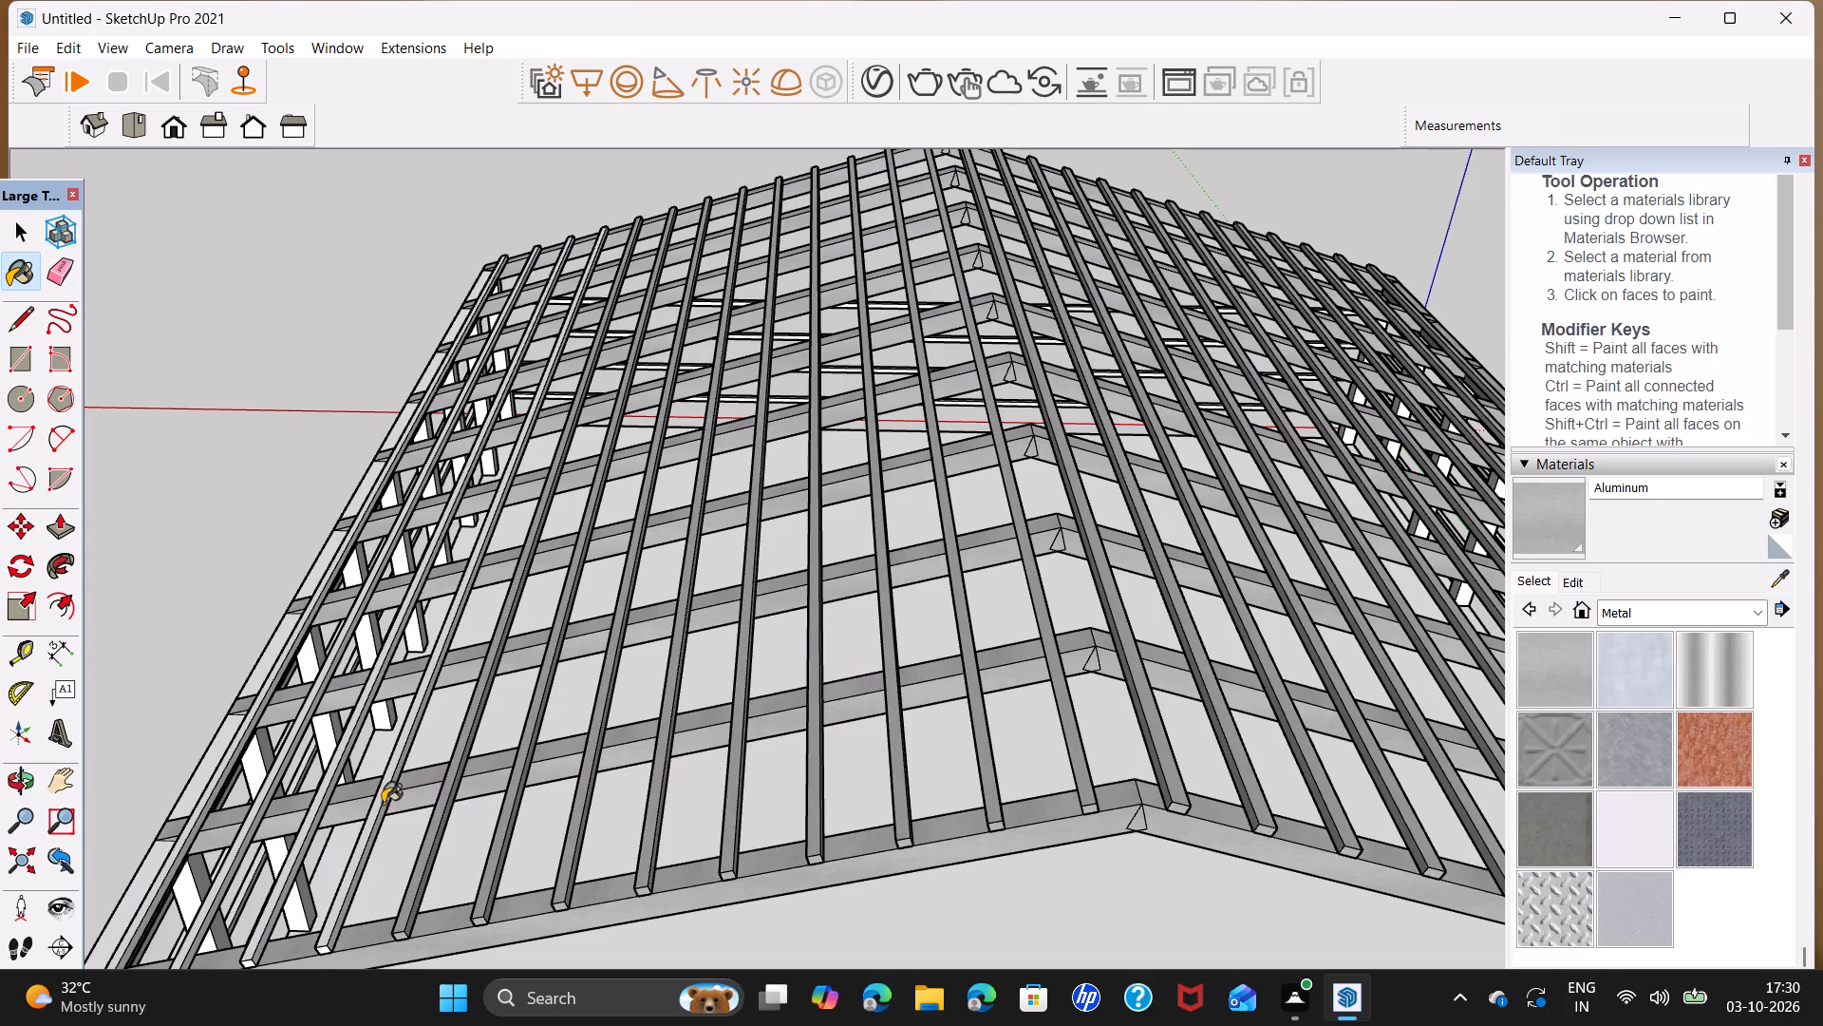
pyautogui.click(383, 803)
pyautogui.click(319, 802)
pyautogui.click(261, 795)
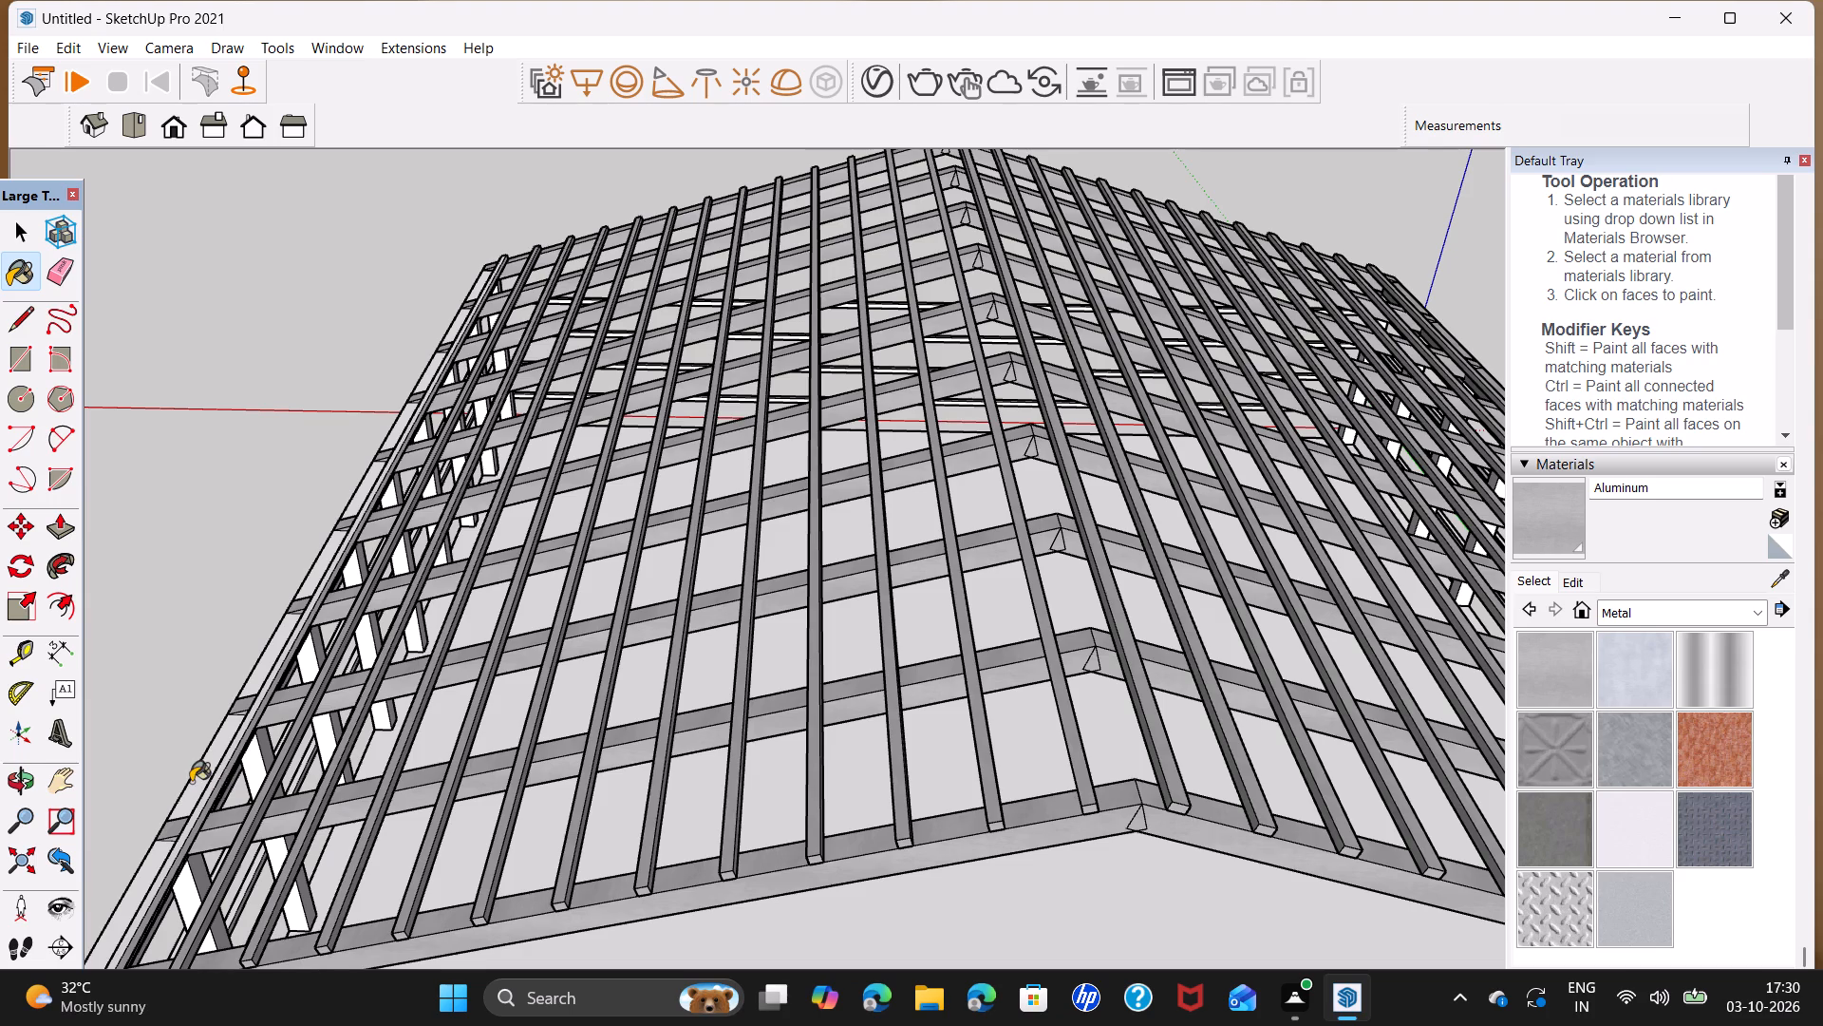
pyautogui.click(191, 782)
pyautogui.scroll(-3, 493, 792)
pyautogui.moveTo(472, 813); pyautogui.dragTo(765, 739, button='middle')
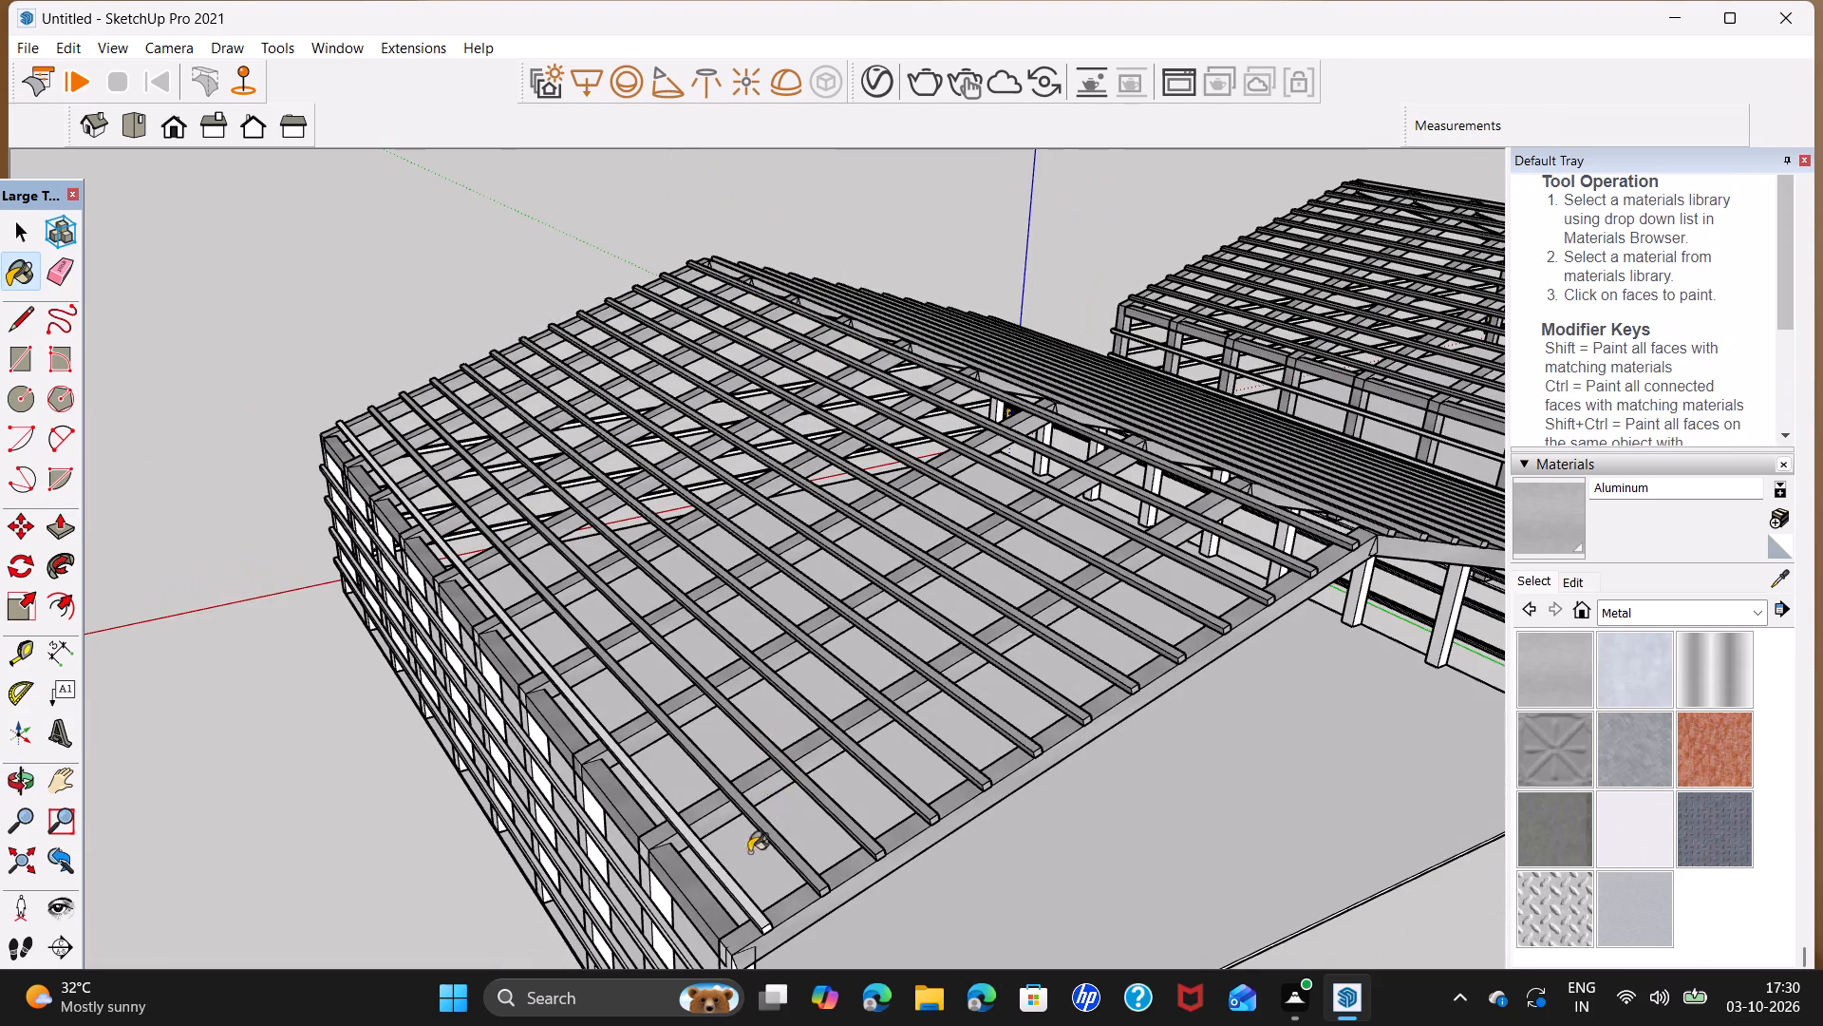
pyautogui.click(720, 877)
# Paint the outer corner column at the open gable end, the top three girts' ends and the third girt with Aluminum.
pyautogui.keyDown('shift'); pyautogui.moveTo(919, 879); pyautogui.dragTo(957, 626, button='middle'); pyautogui.keyUp('shift')
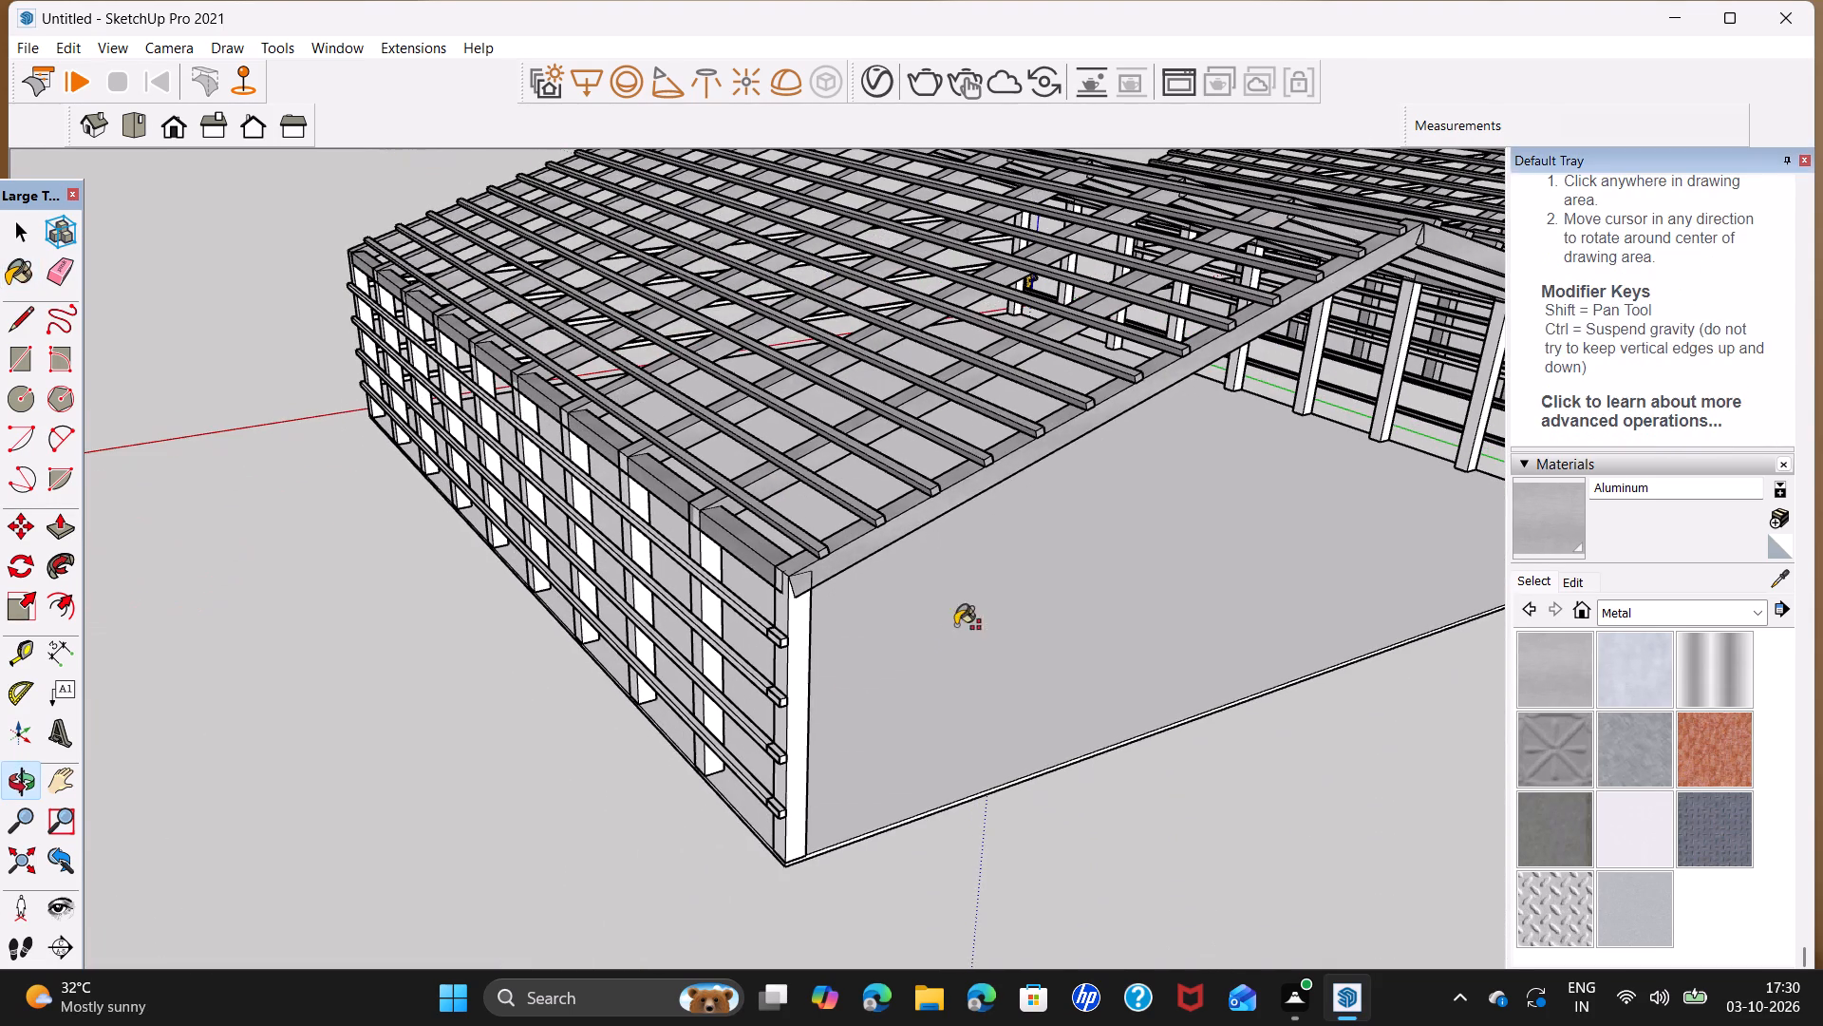
pyautogui.click(795, 677)
pyautogui.click(759, 622)
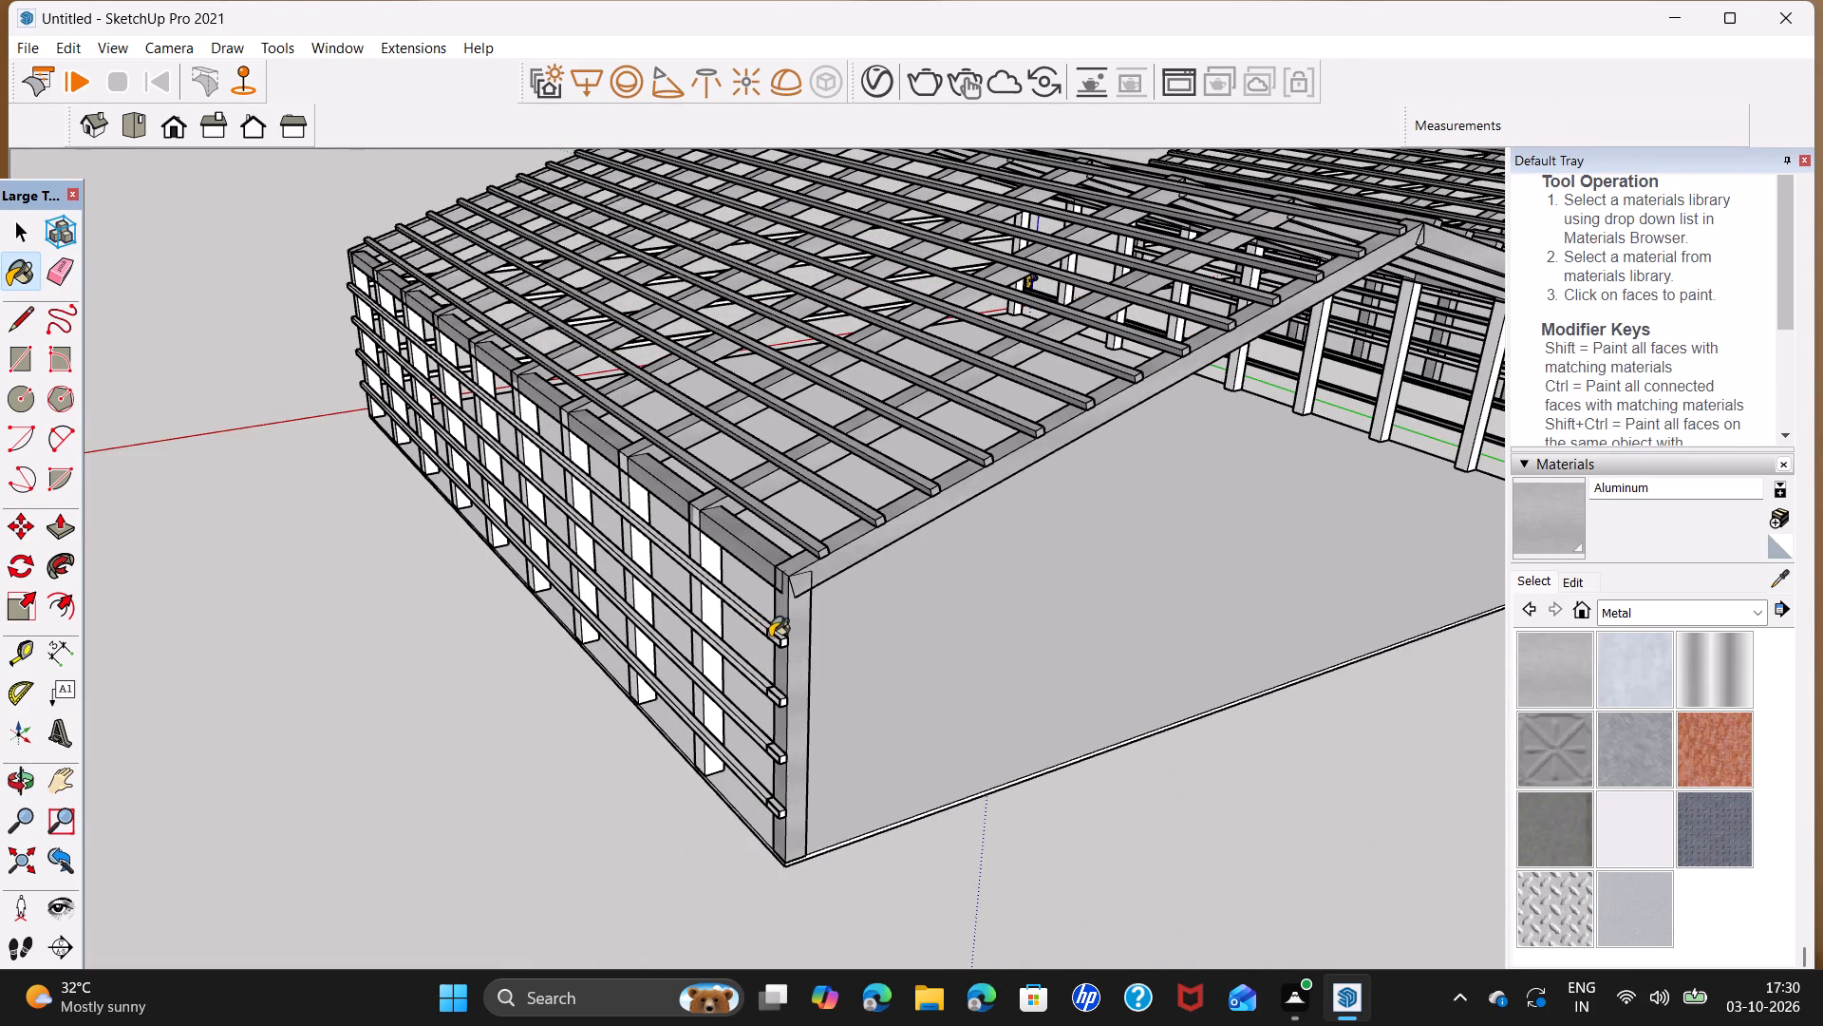
pyautogui.click(771, 636)
pyautogui.scroll(5, 774, 636)
pyautogui.click(756, 617)
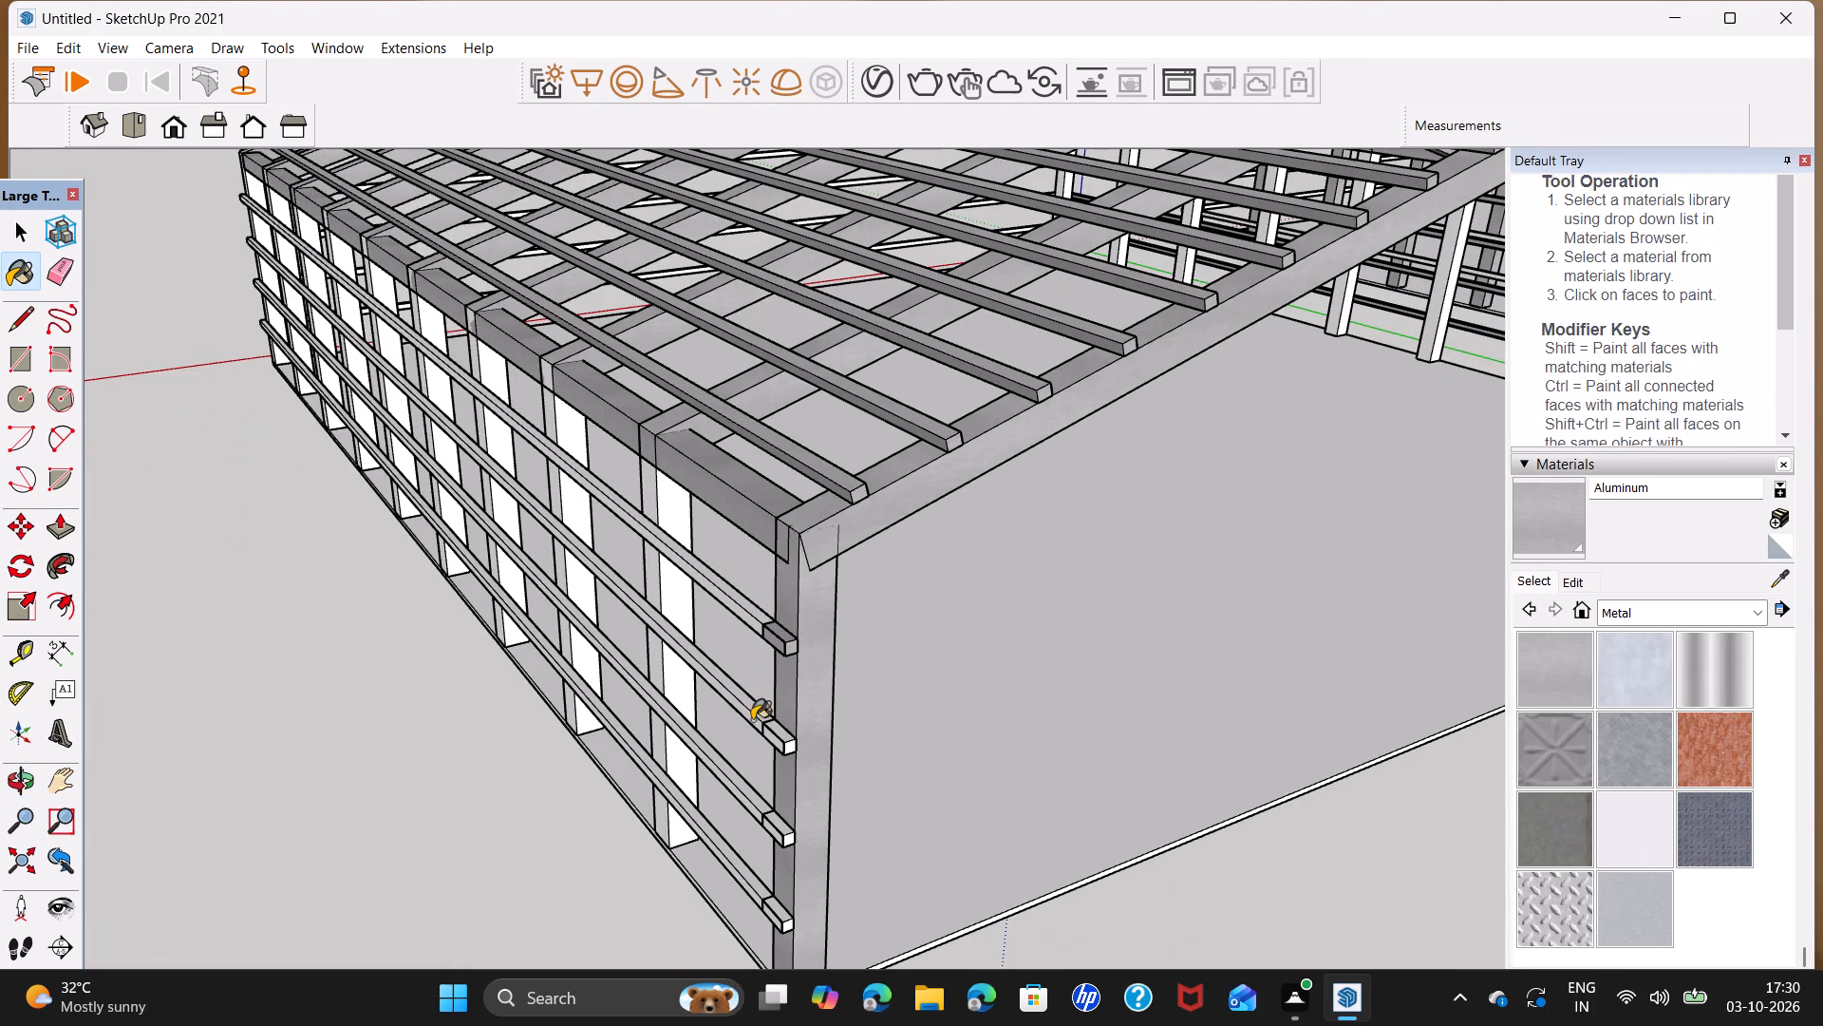
pyautogui.click(752, 715)
pyautogui.click(777, 736)
pyautogui.scroll(5, 776, 751)
pyautogui.click(783, 877)
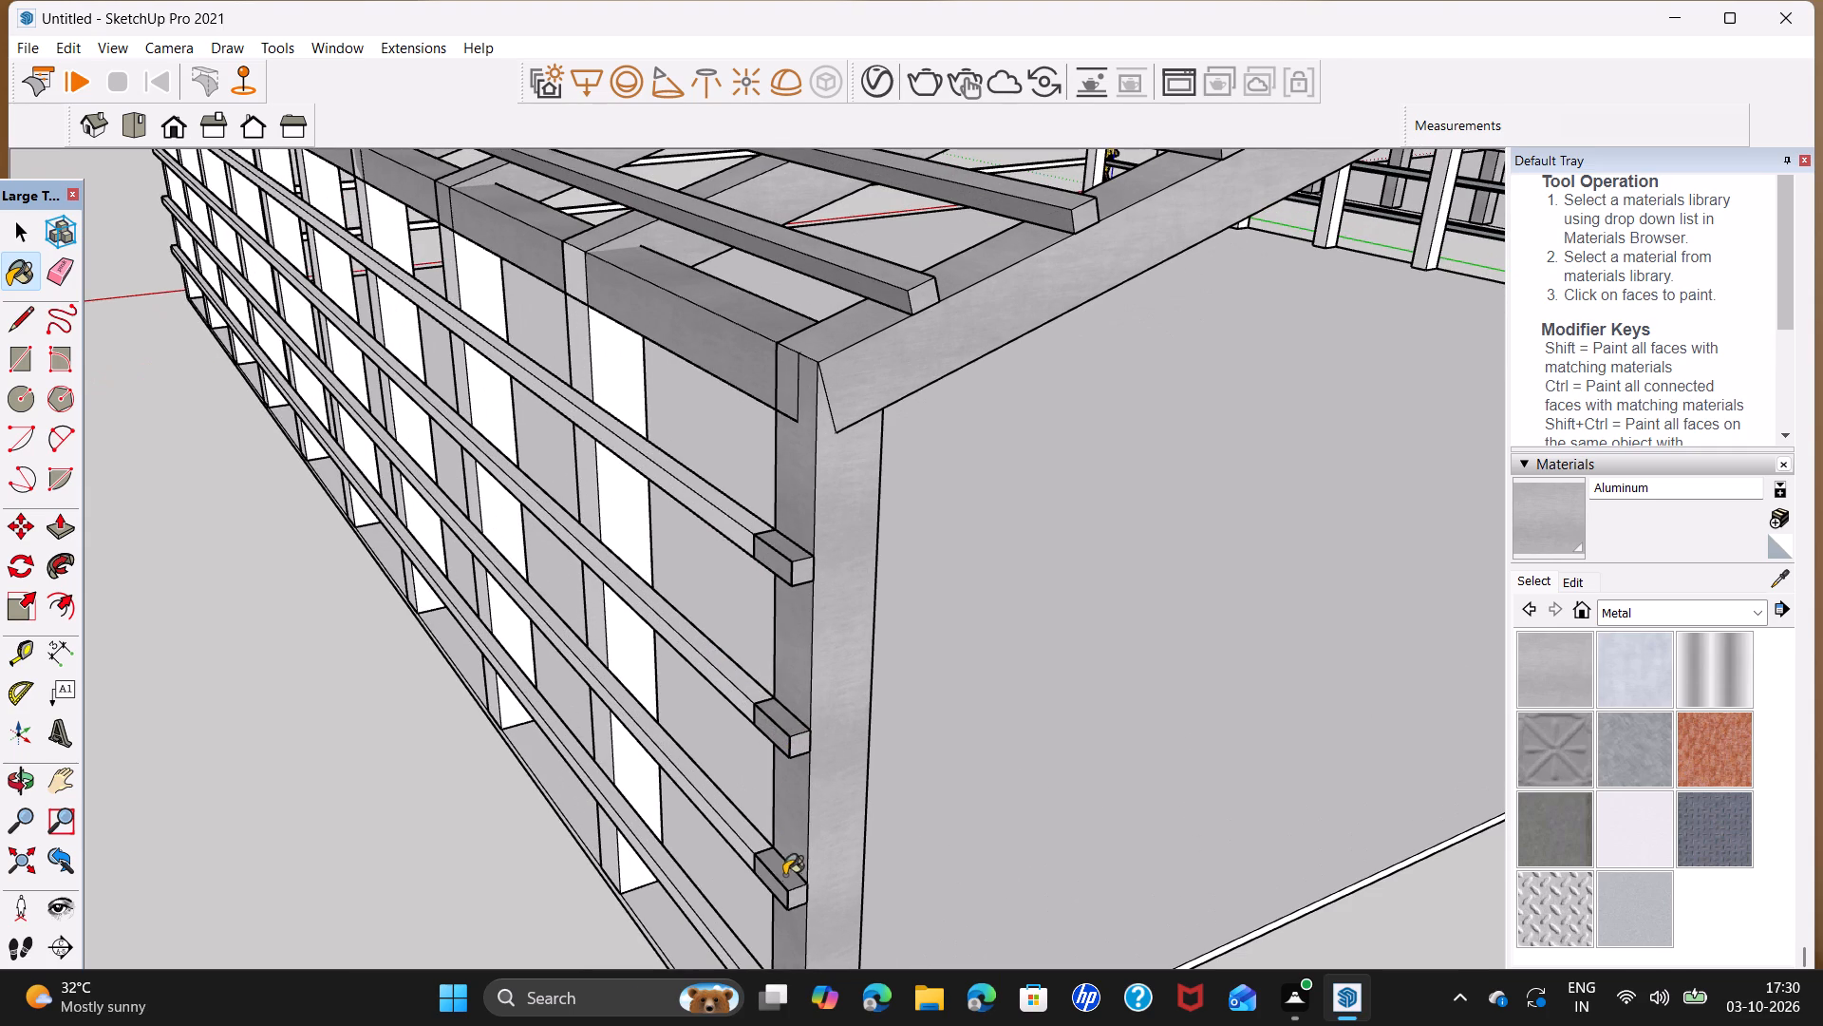
pyautogui.click(724, 826)
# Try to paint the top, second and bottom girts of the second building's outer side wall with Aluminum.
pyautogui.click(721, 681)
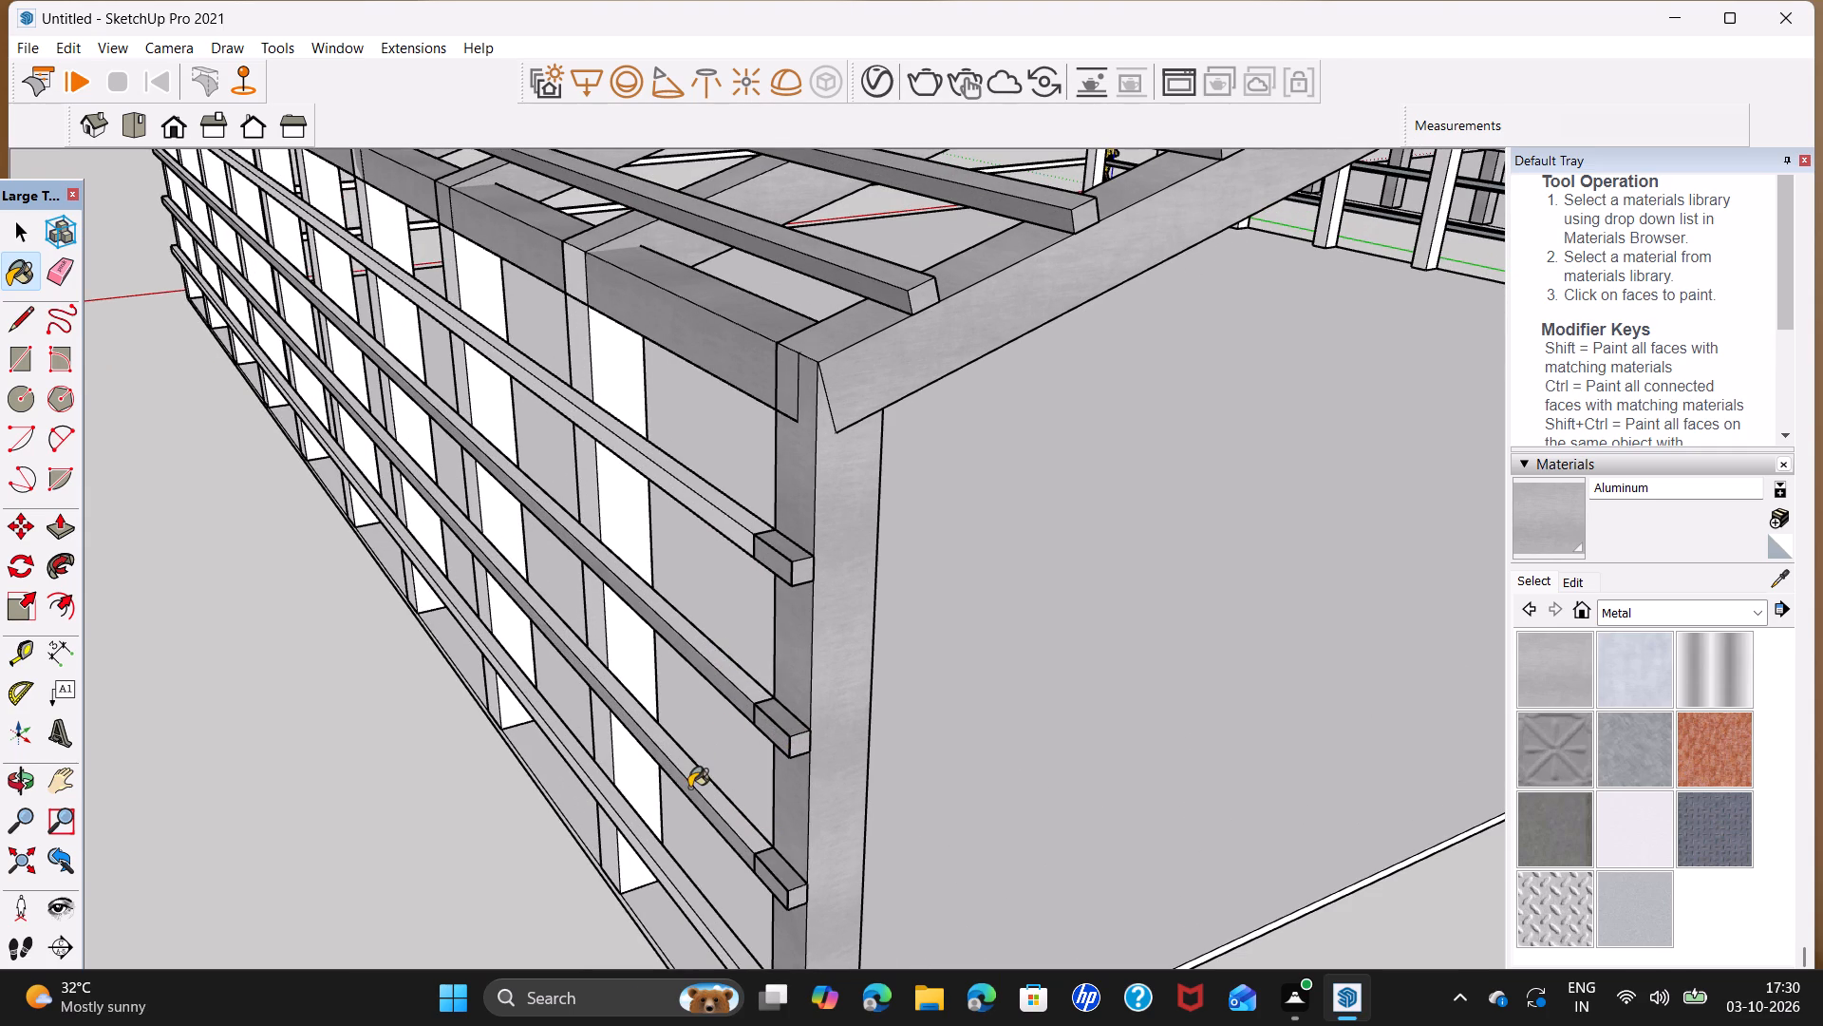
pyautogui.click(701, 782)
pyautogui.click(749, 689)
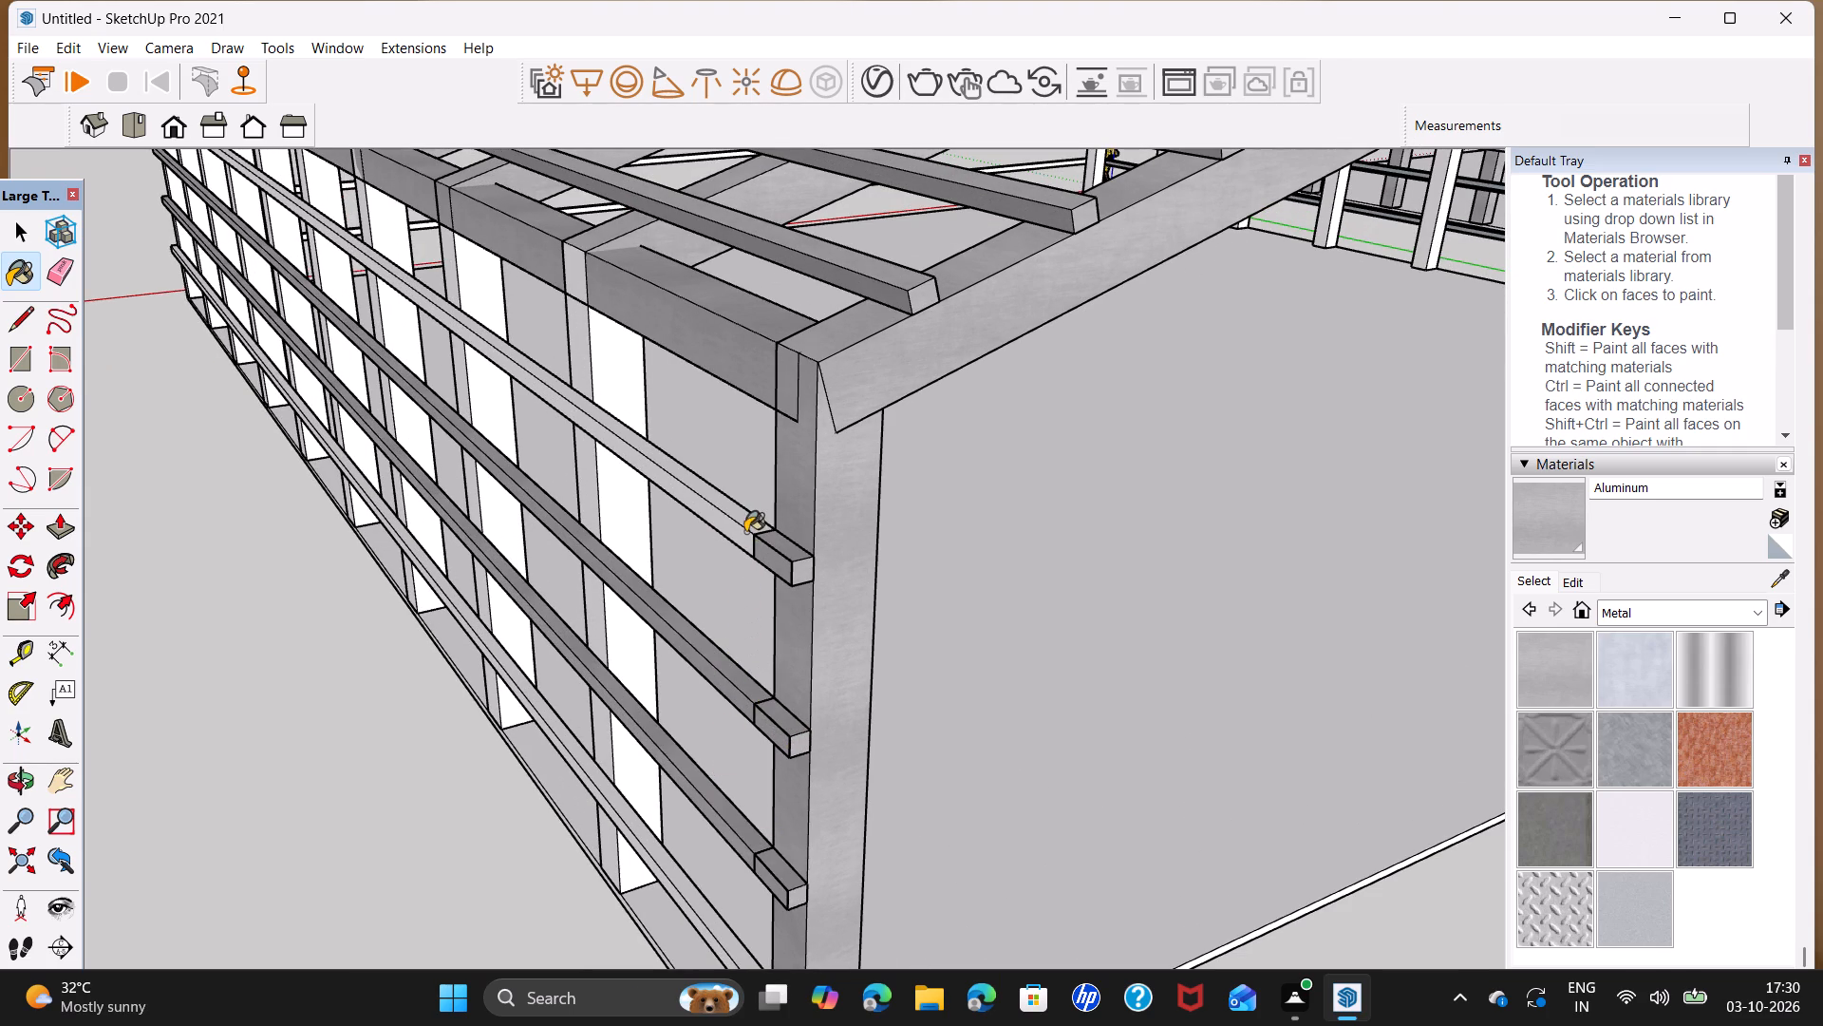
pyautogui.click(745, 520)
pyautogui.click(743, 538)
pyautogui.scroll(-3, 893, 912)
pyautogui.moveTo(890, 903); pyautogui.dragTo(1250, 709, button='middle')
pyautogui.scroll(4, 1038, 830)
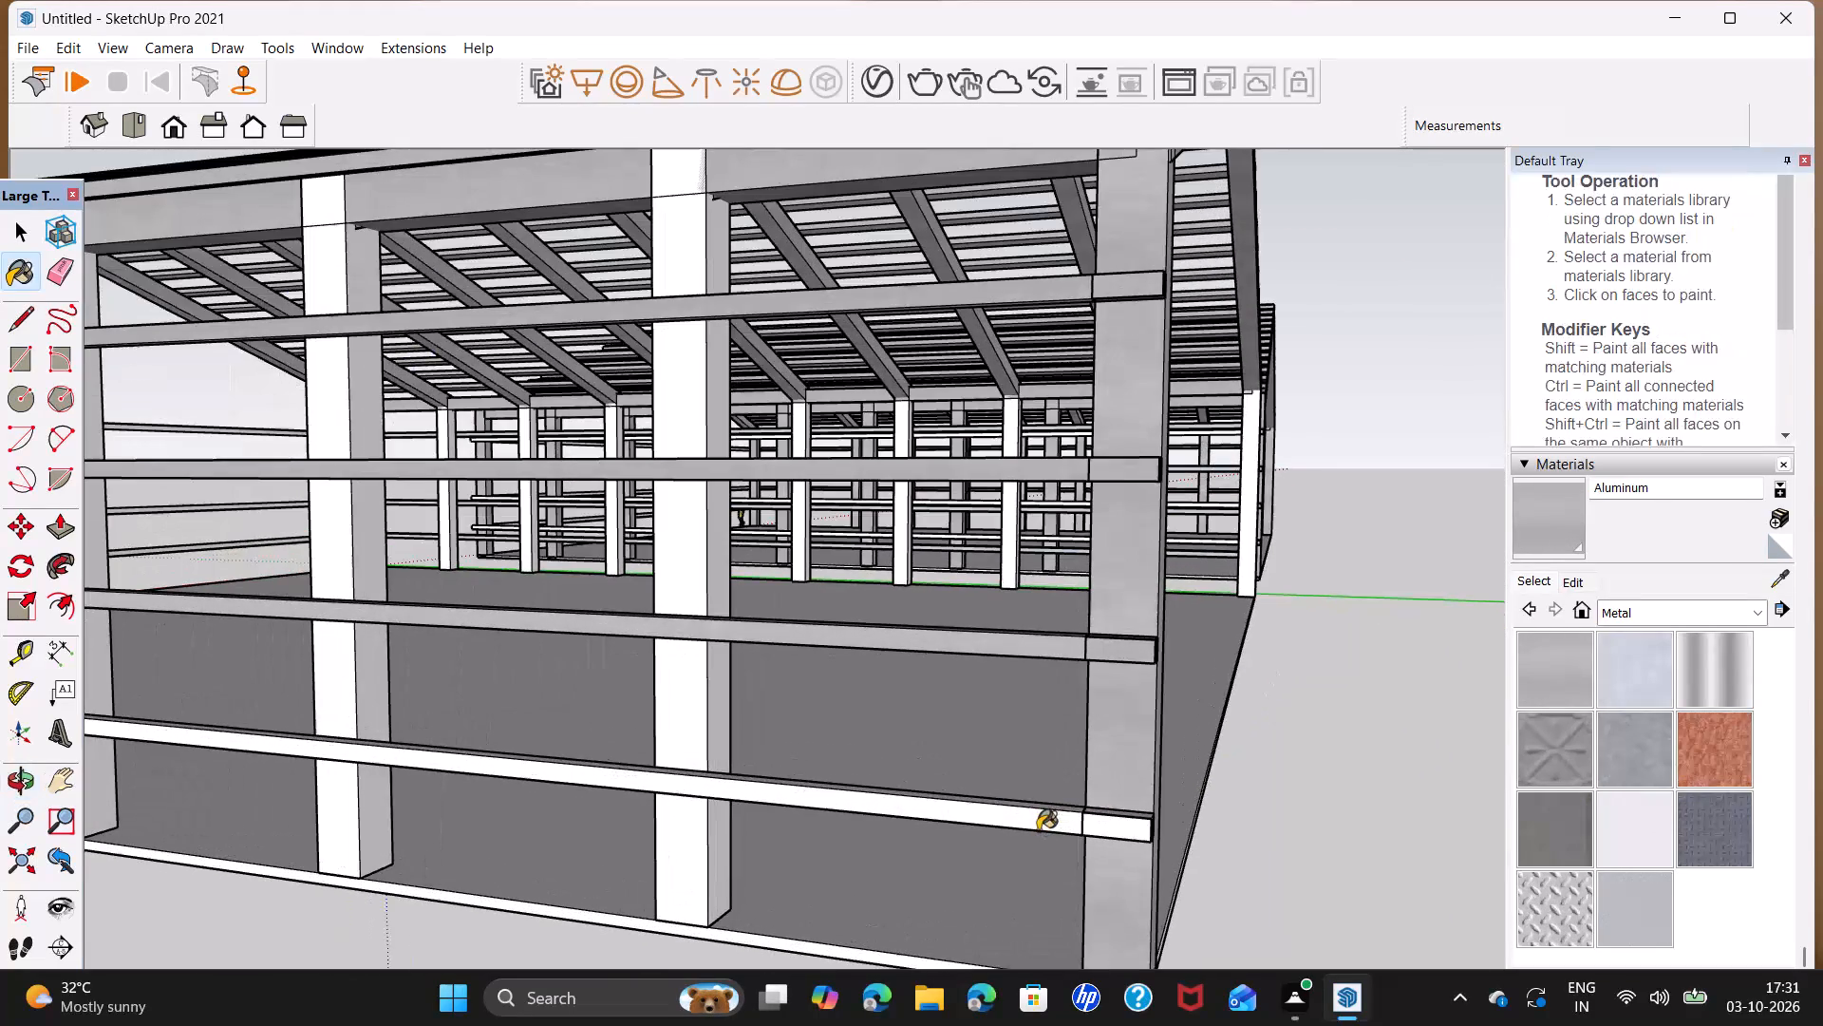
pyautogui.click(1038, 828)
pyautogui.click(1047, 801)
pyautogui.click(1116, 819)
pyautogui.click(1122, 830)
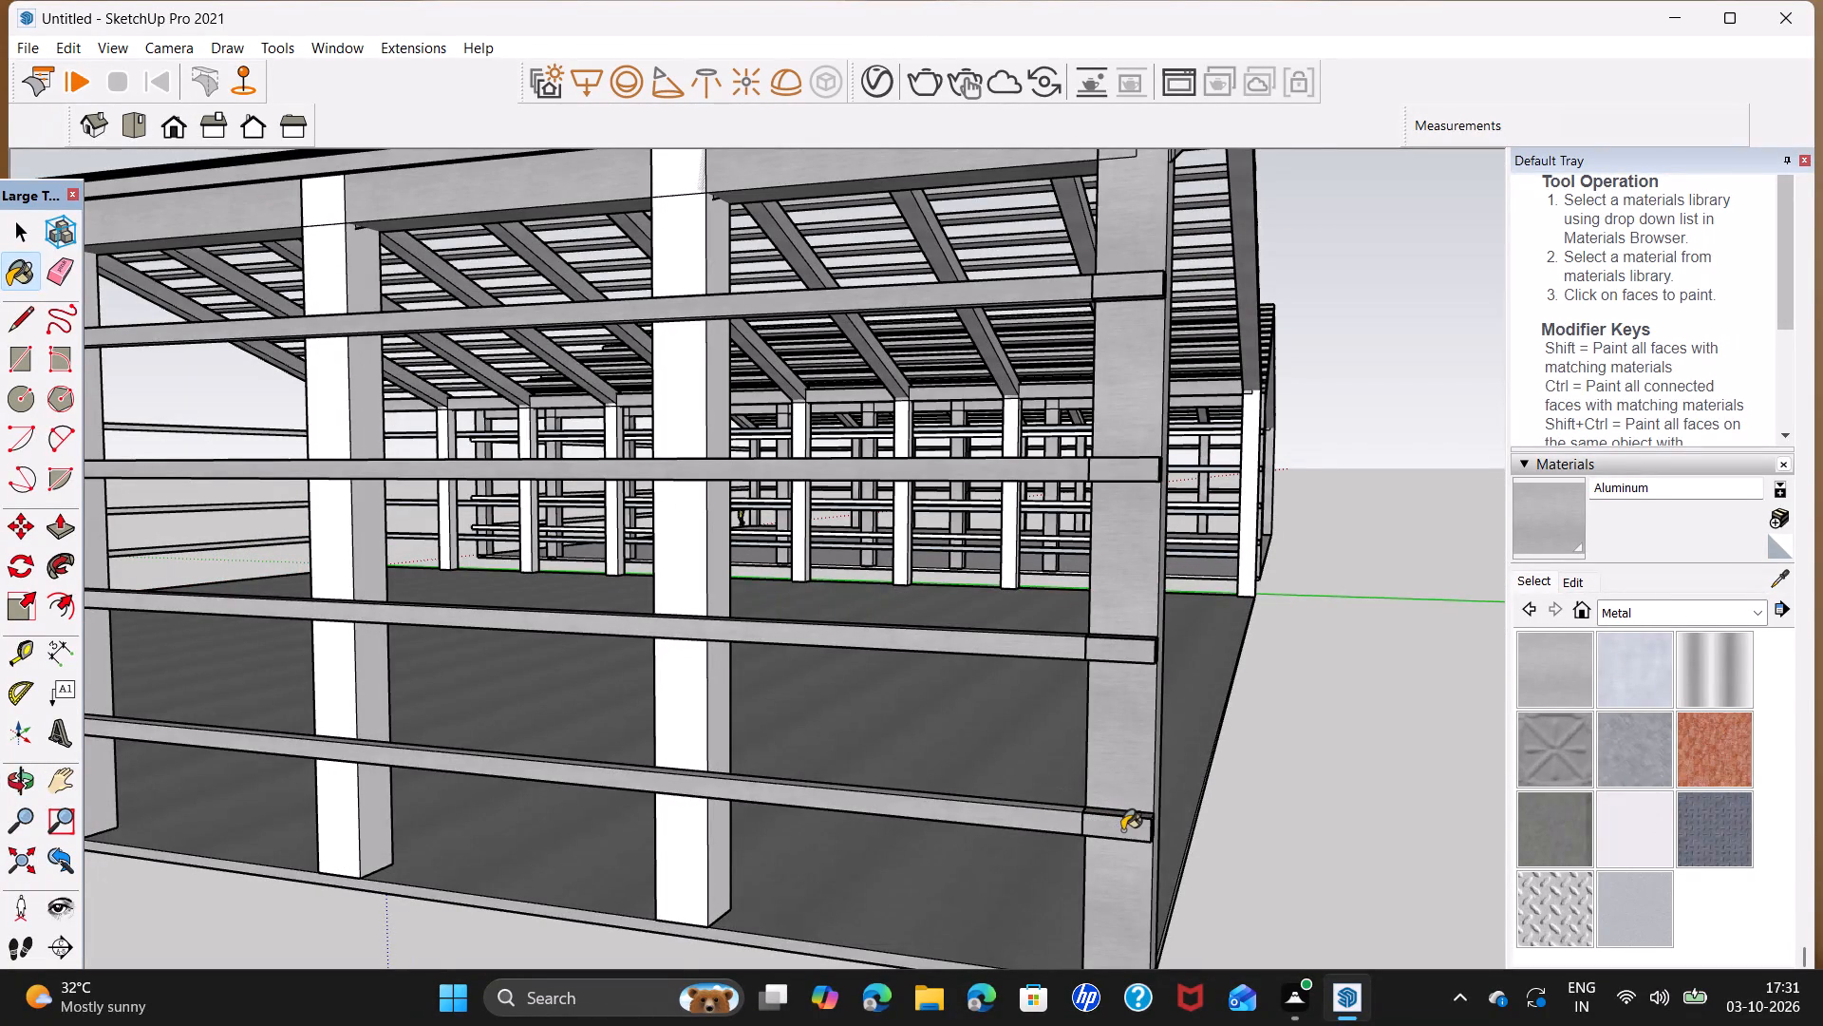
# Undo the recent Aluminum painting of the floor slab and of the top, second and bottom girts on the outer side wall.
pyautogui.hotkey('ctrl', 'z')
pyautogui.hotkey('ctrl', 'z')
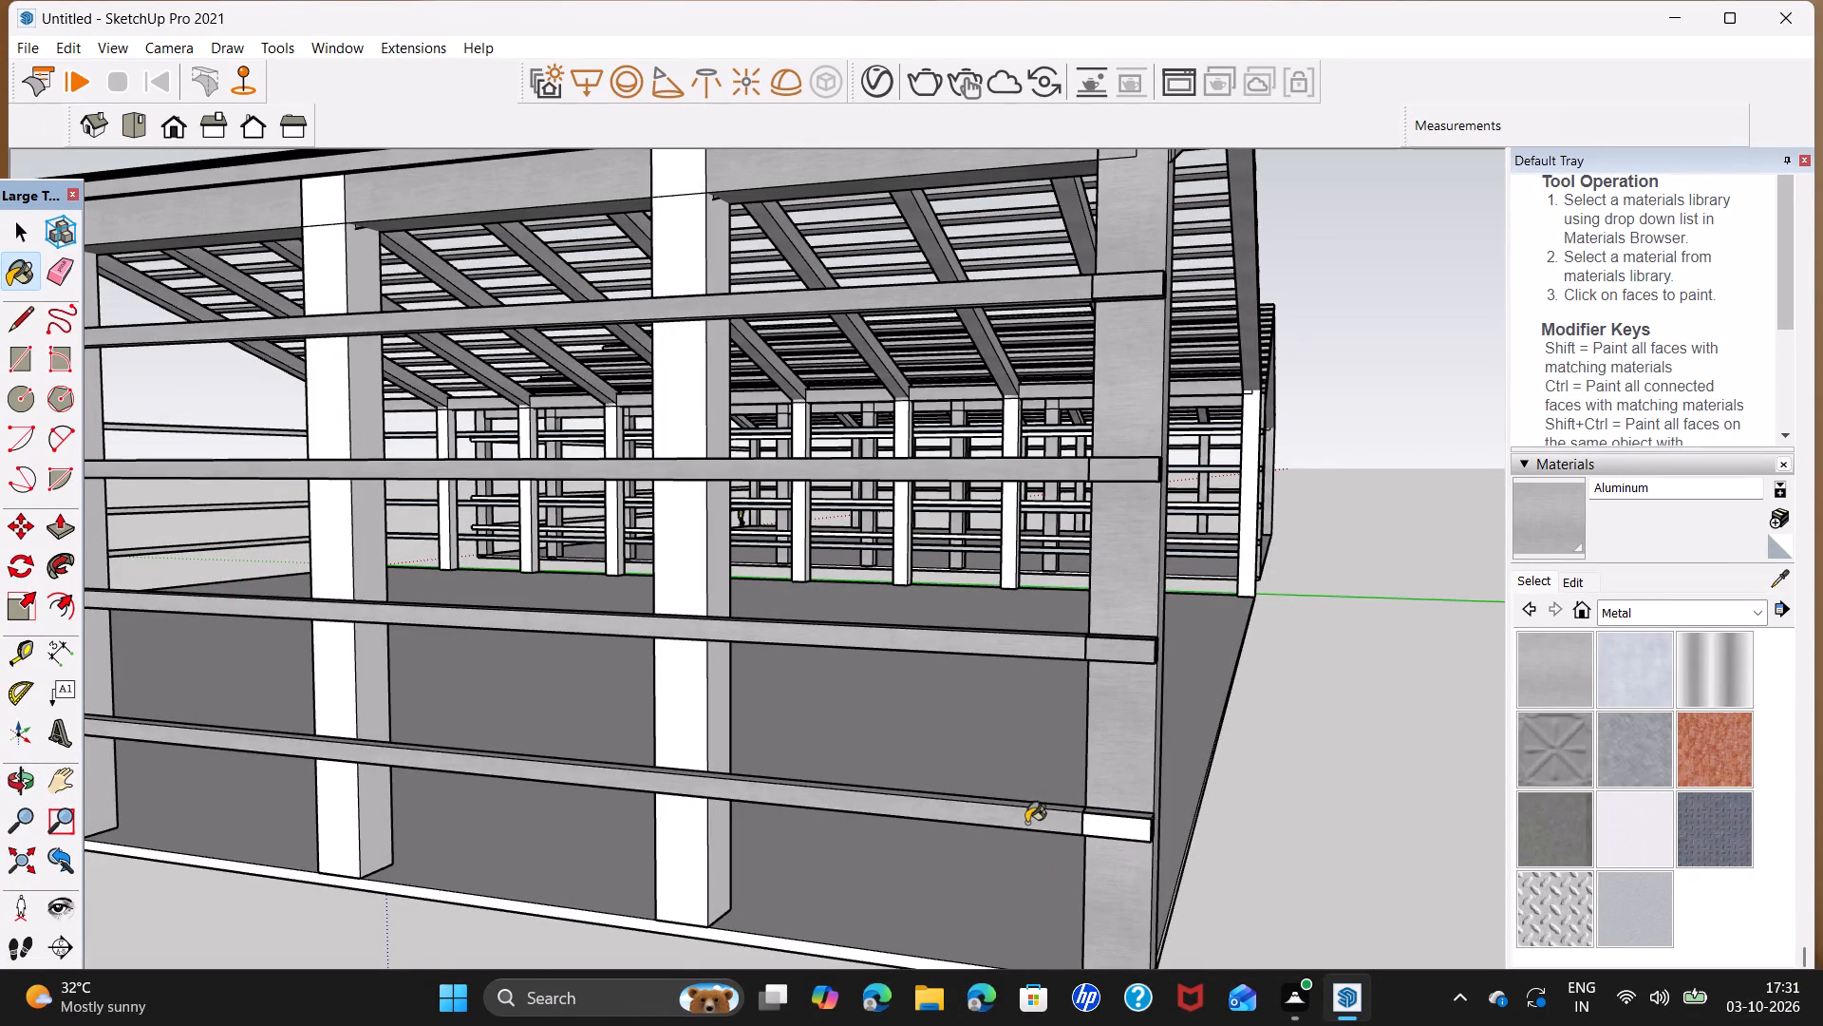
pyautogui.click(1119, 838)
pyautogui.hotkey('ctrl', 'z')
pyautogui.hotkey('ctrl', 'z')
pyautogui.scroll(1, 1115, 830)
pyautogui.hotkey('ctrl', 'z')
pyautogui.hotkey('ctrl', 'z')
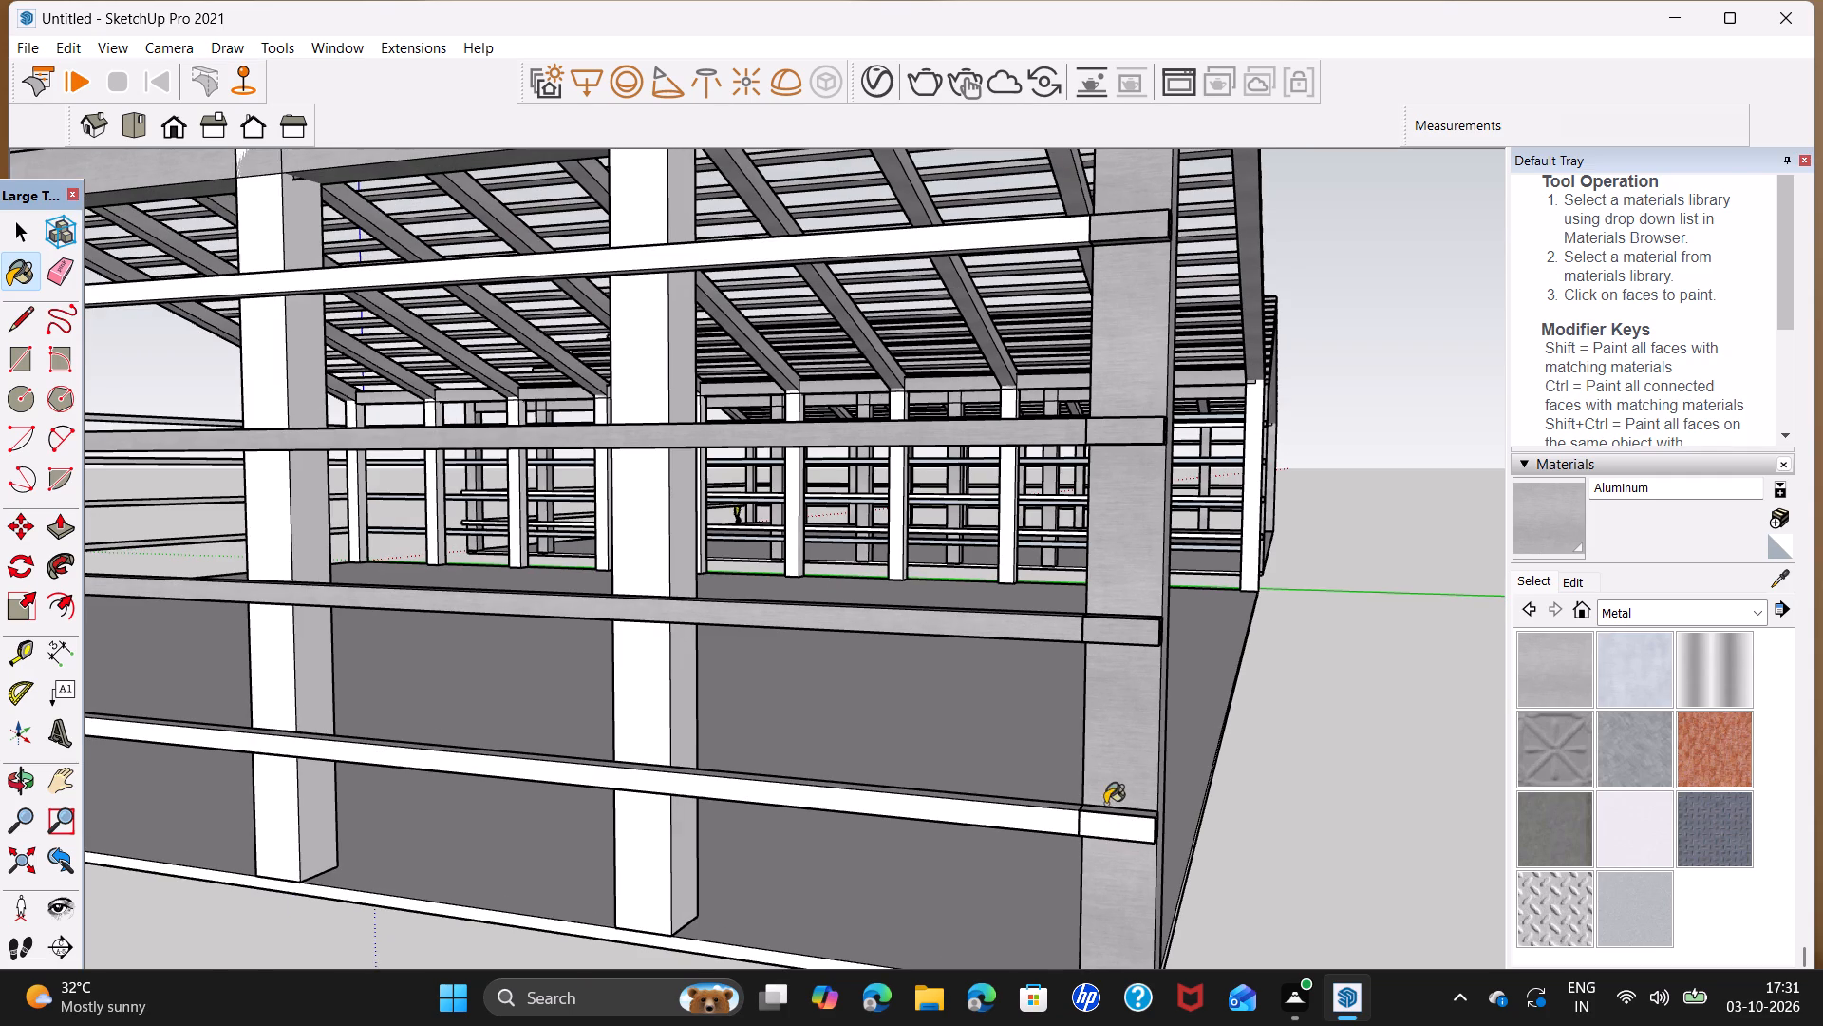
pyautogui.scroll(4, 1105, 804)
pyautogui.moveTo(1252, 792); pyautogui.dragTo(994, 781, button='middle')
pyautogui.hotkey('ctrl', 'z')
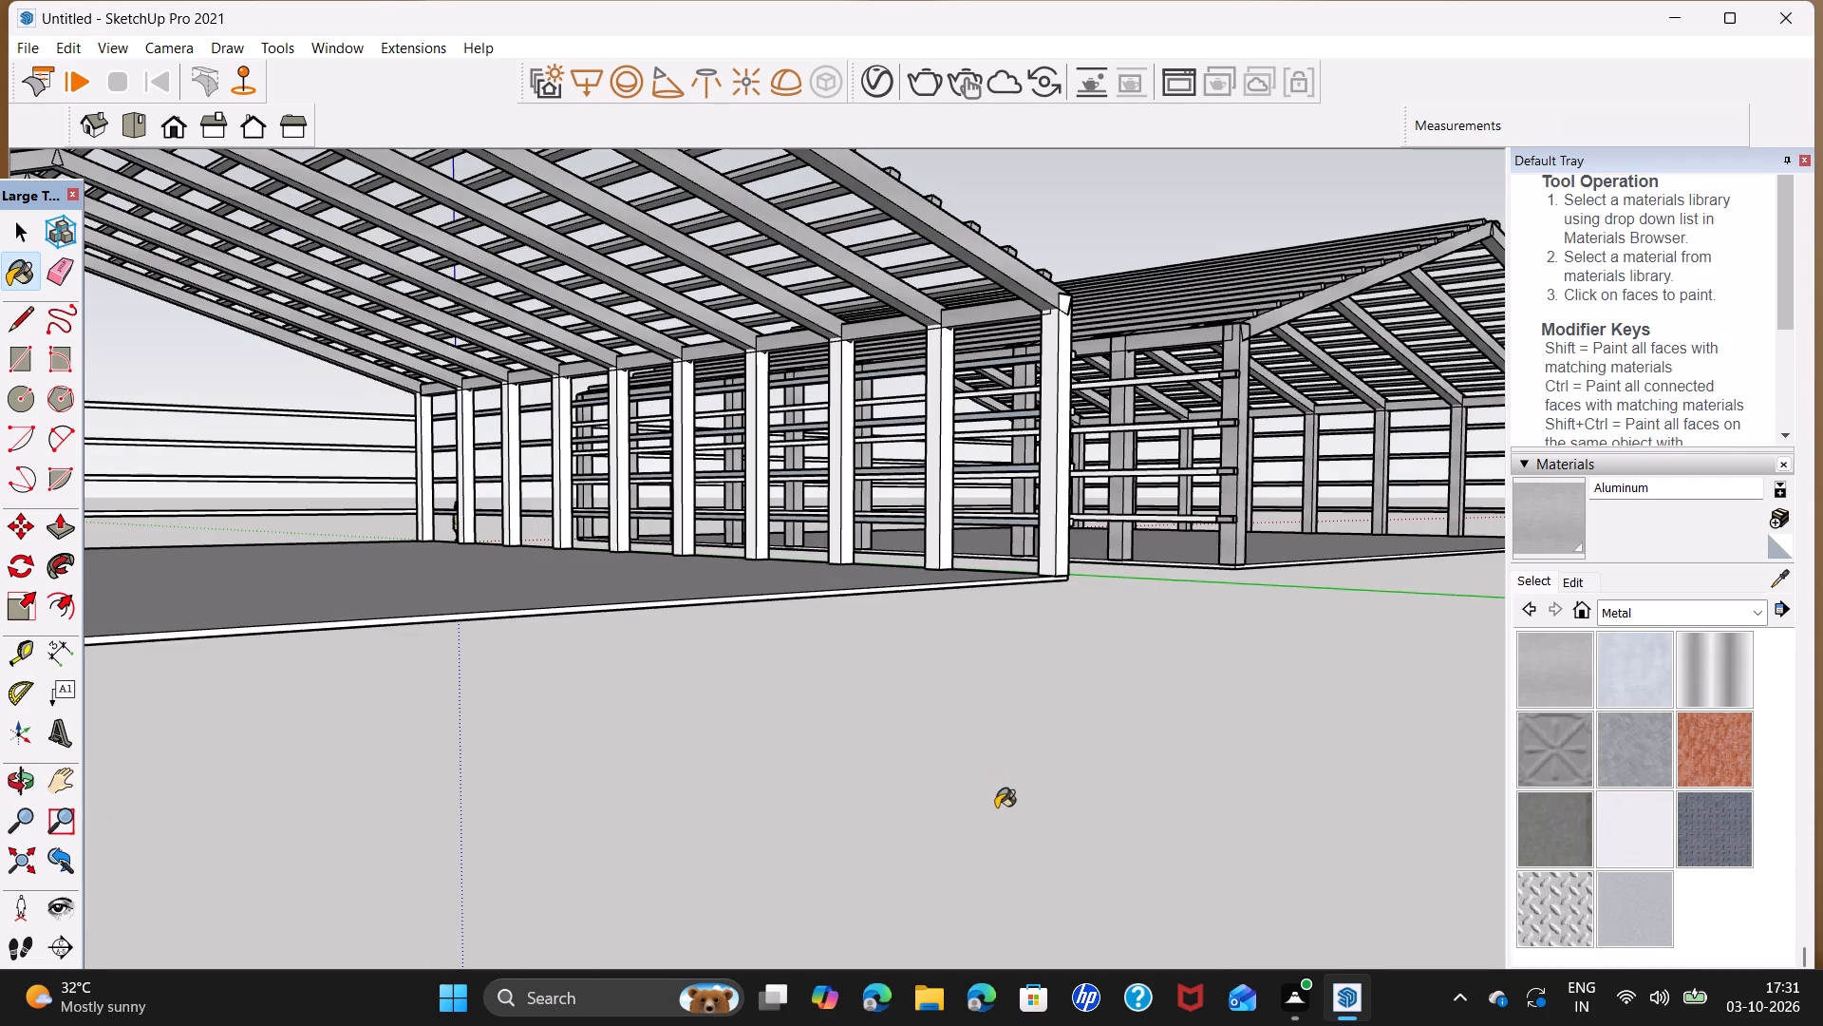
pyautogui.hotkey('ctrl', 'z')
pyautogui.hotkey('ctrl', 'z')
# Paint the nine remaining columns along the second building's outer side wall with Aluminum, from the open gable end to the far end.
pyautogui.scroll(-5, 776, 695)
pyautogui.moveTo(497, 655); pyautogui.dragTo(1581, 757, button='middle')
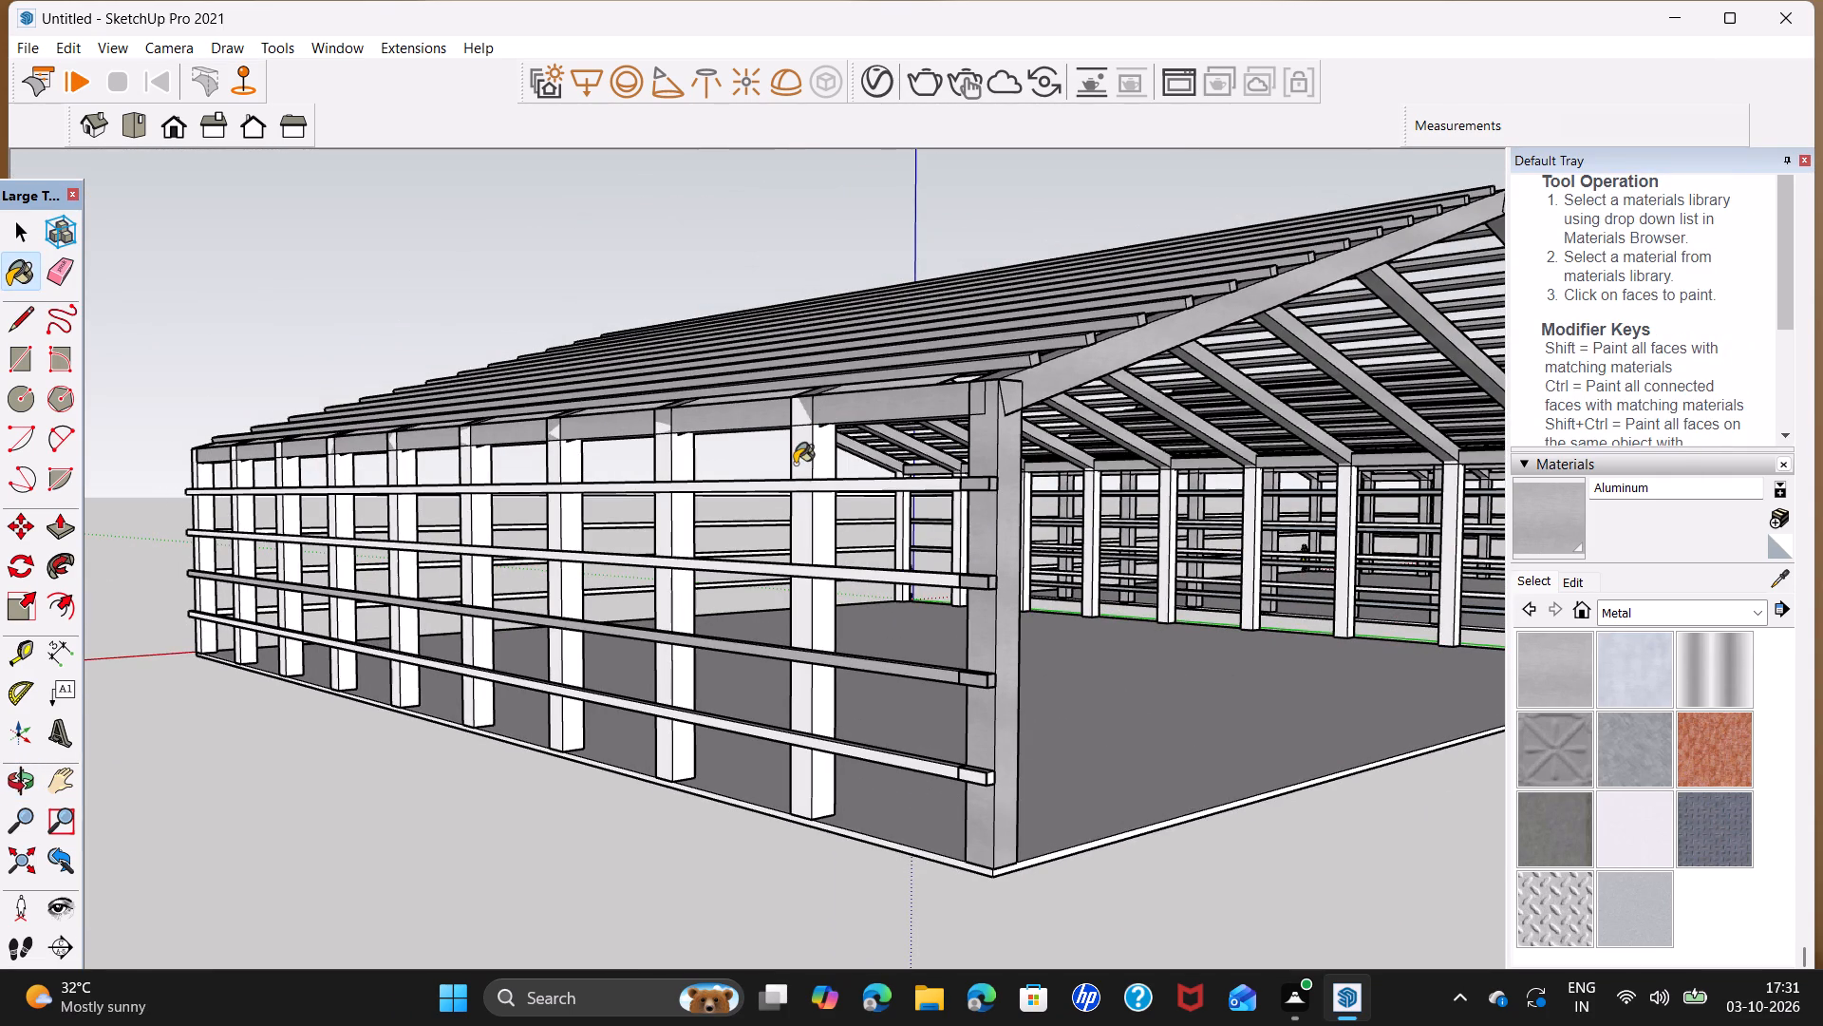
pyautogui.click(795, 464)
pyautogui.click(670, 463)
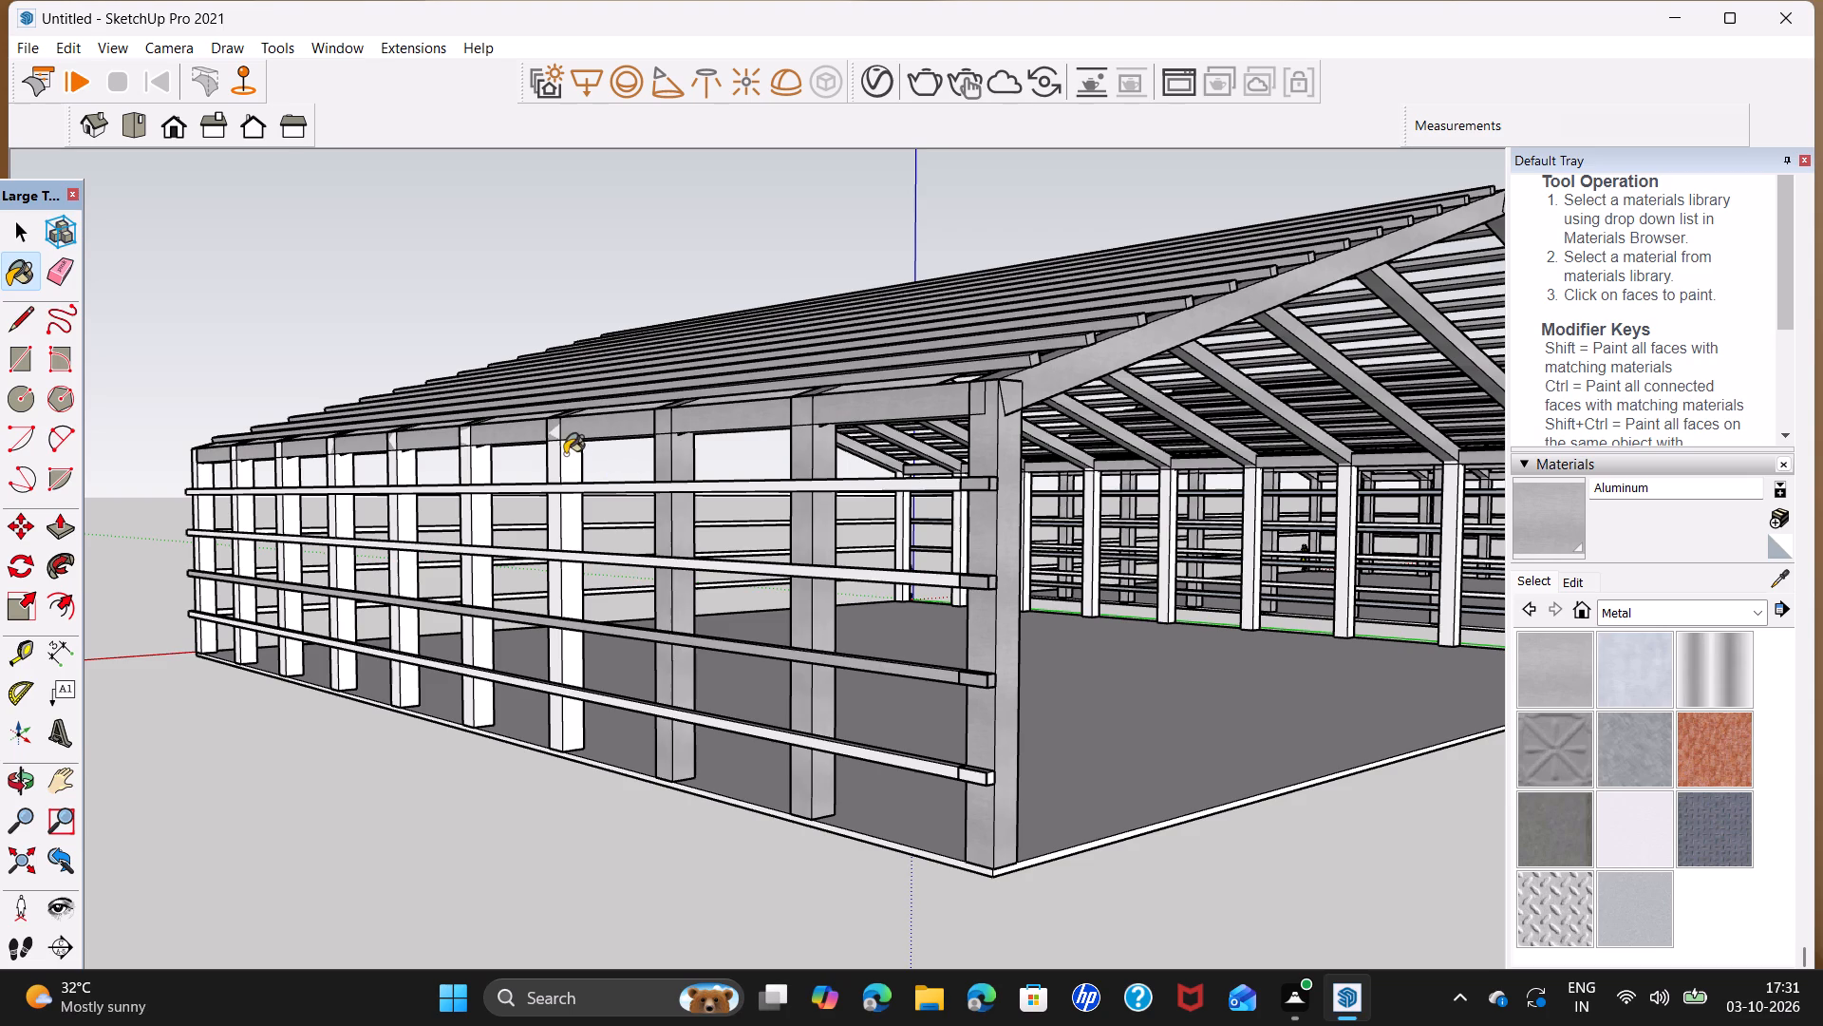
pyautogui.click(563, 454)
pyautogui.click(481, 464)
pyautogui.click(407, 466)
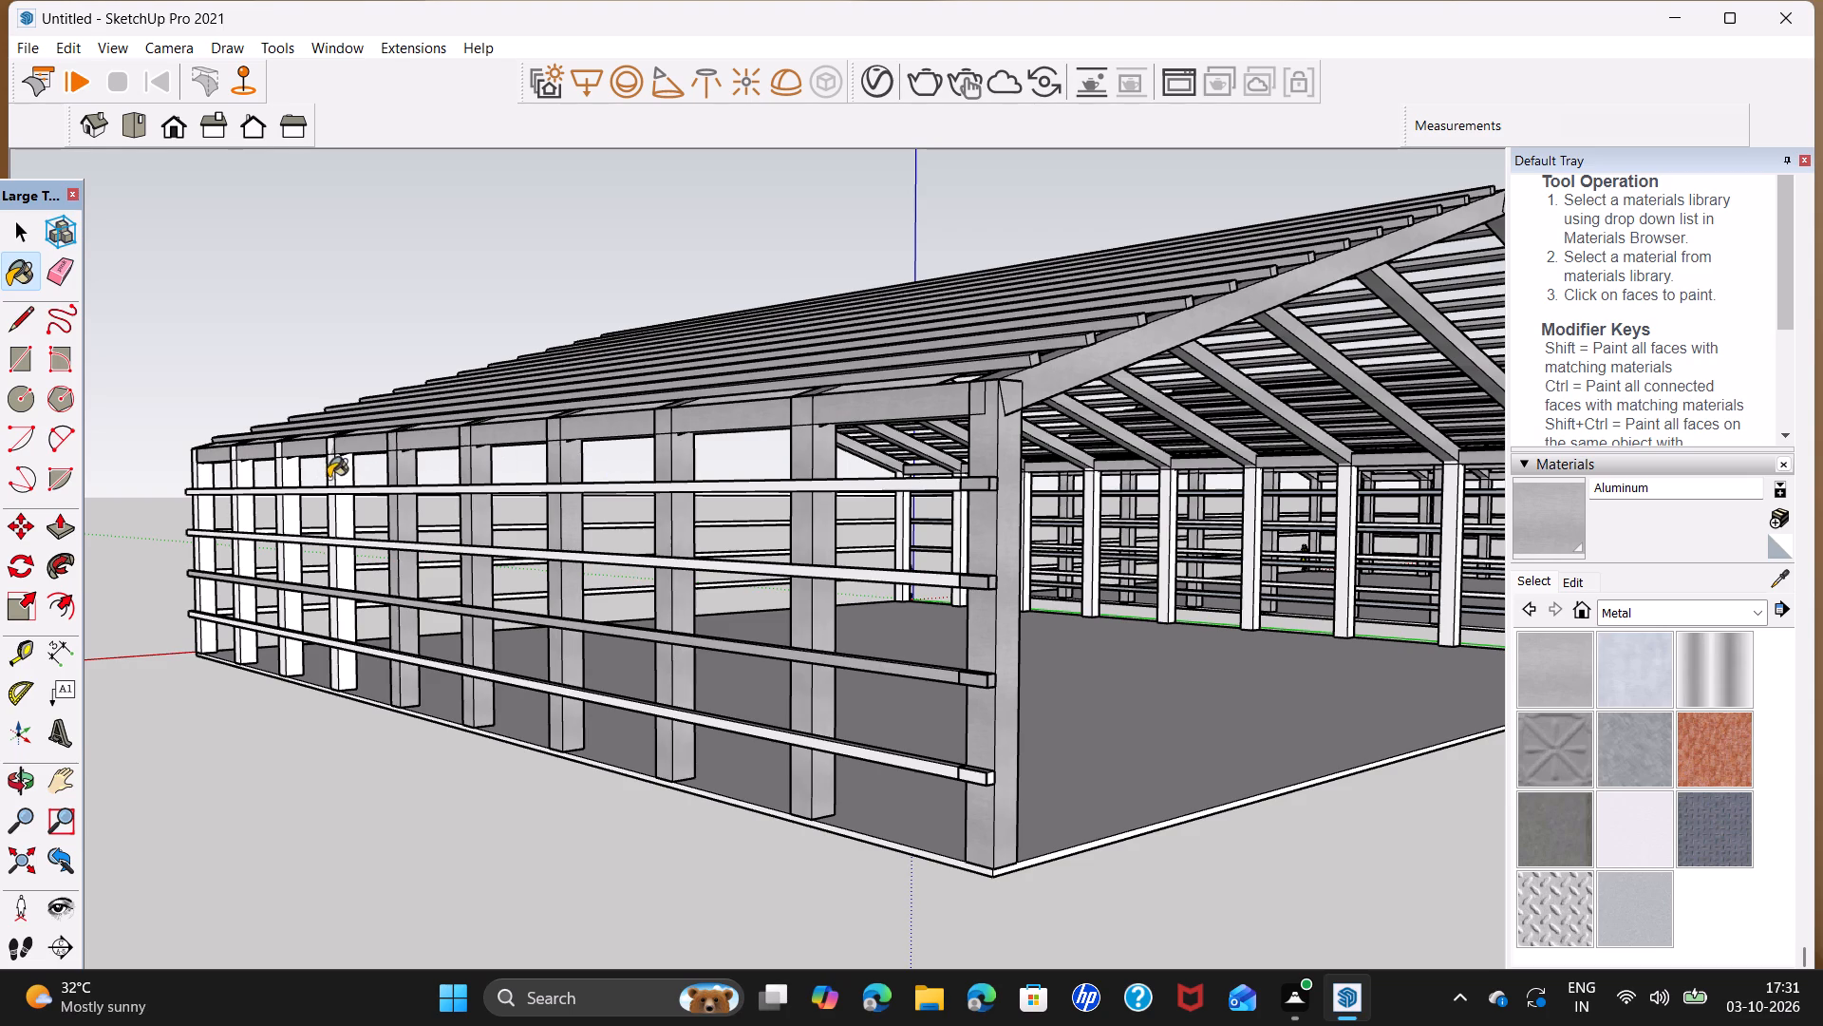
pyautogui.click(331, 477)
pyautogui.click(294, 470)
pyautogui.click(235, 487)
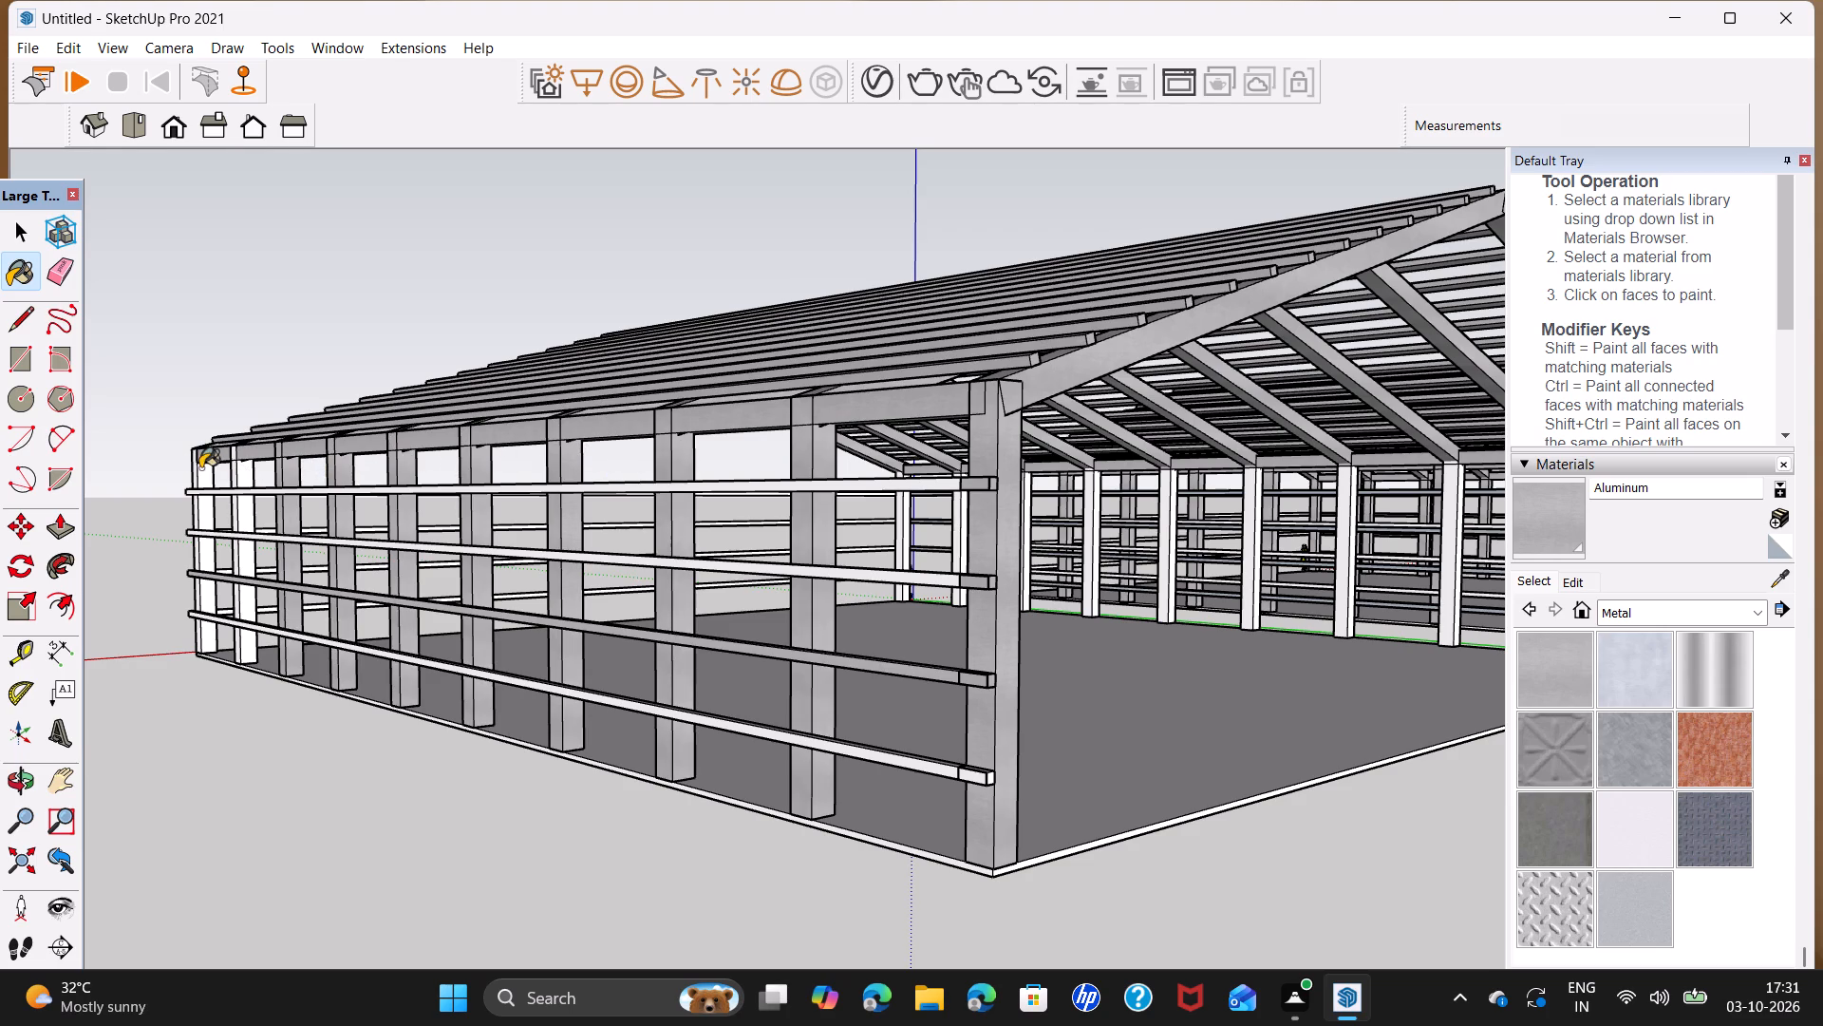
pyautogui.click(200, 468)
pyautogui.click(240, 470)
# Paint the top, second and bottom girts on the second building's outer side wall with Aluminum.
pyautogui.scroll(5, 260, 502)
pyautogui.click(274, 482)
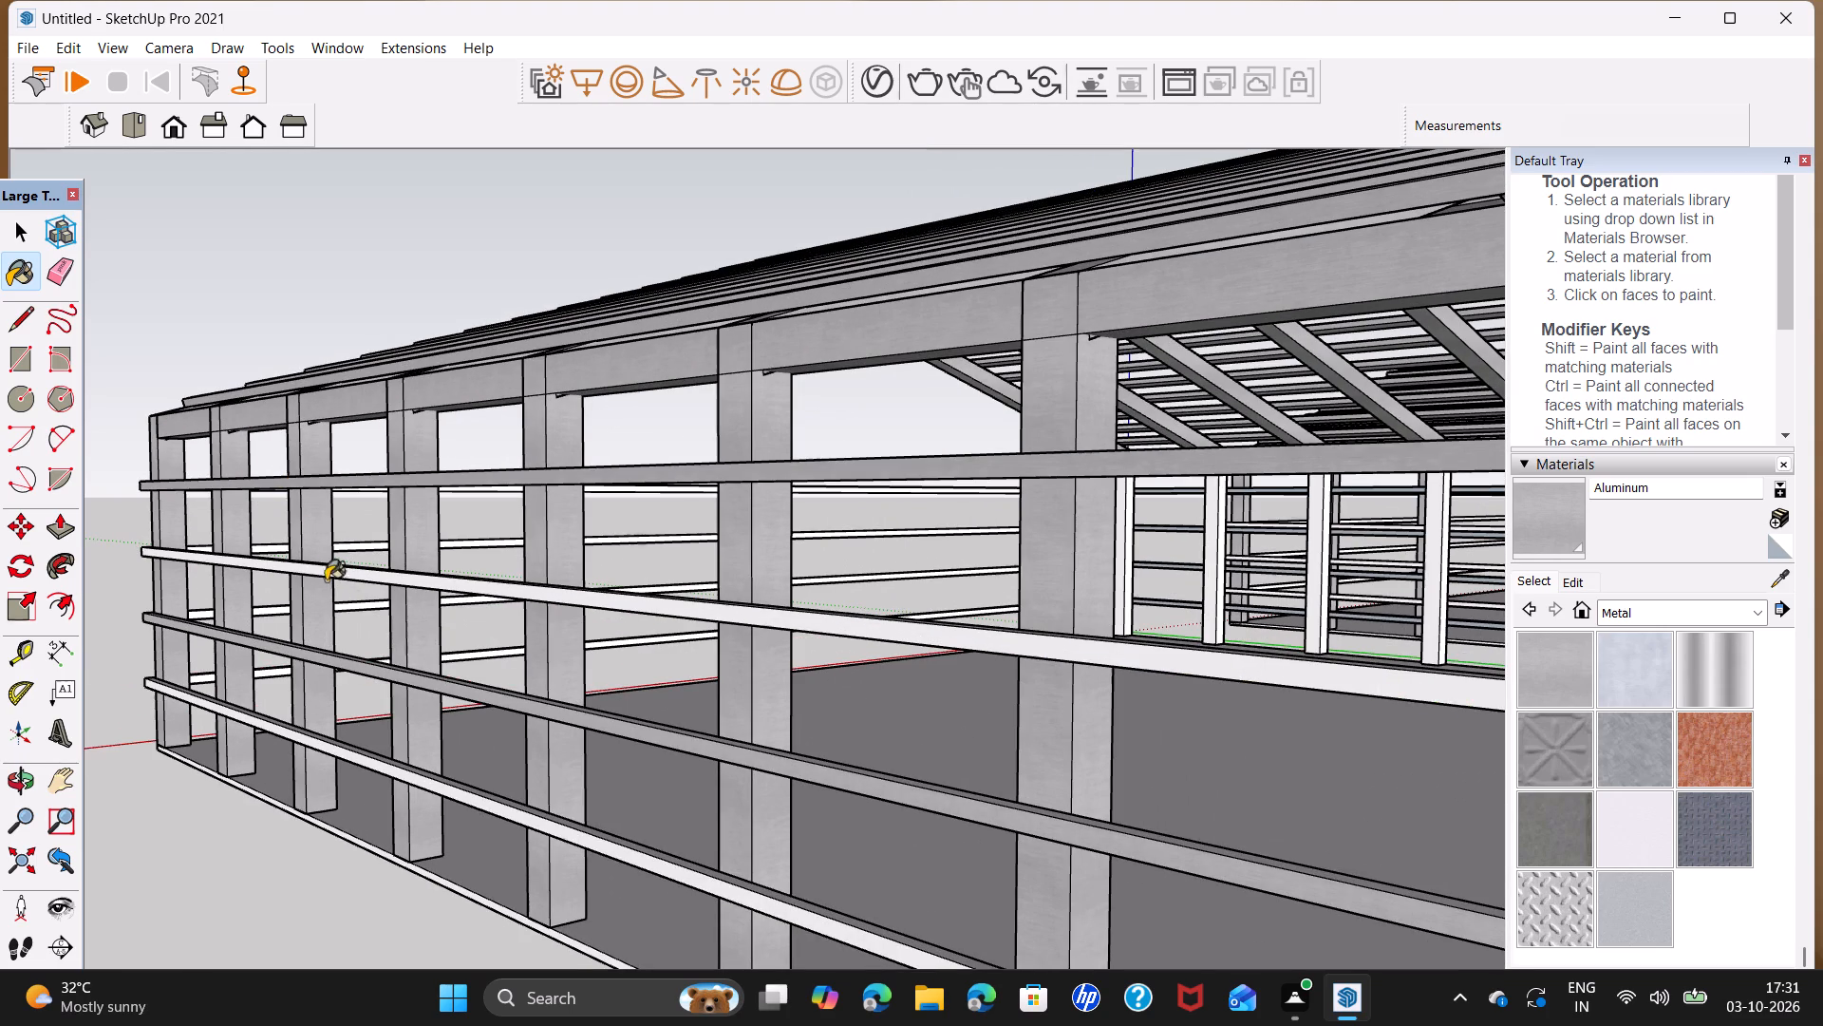
pyautogui.click(336, 576)
pyautogui.click(414, 779)
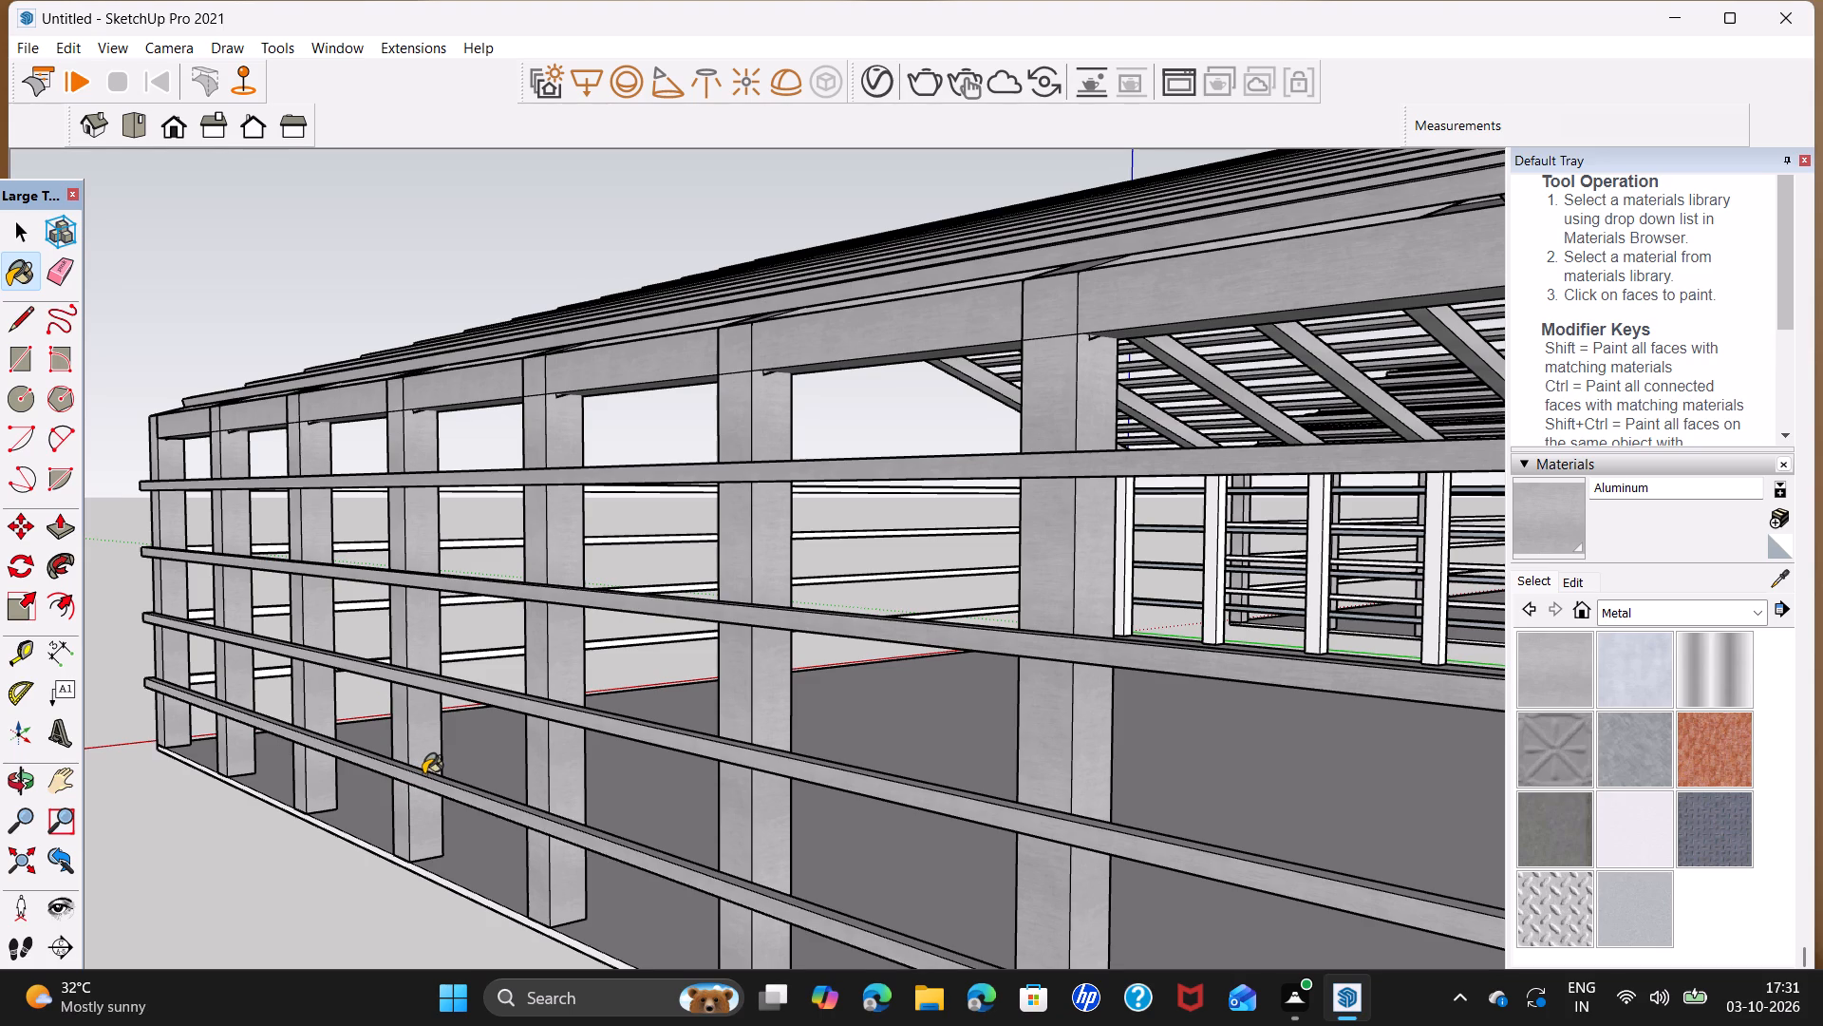
pyautogui.click(423, 774)
# Paint the ten columns in the second building's row facing the other frame with Aluminum, from the near corner to the far end.
pyautogui.scroll(3, 550, 621)
pyautogui.moveTo(683, 559); pyautogui.dragTo(698, 637, button='middle')
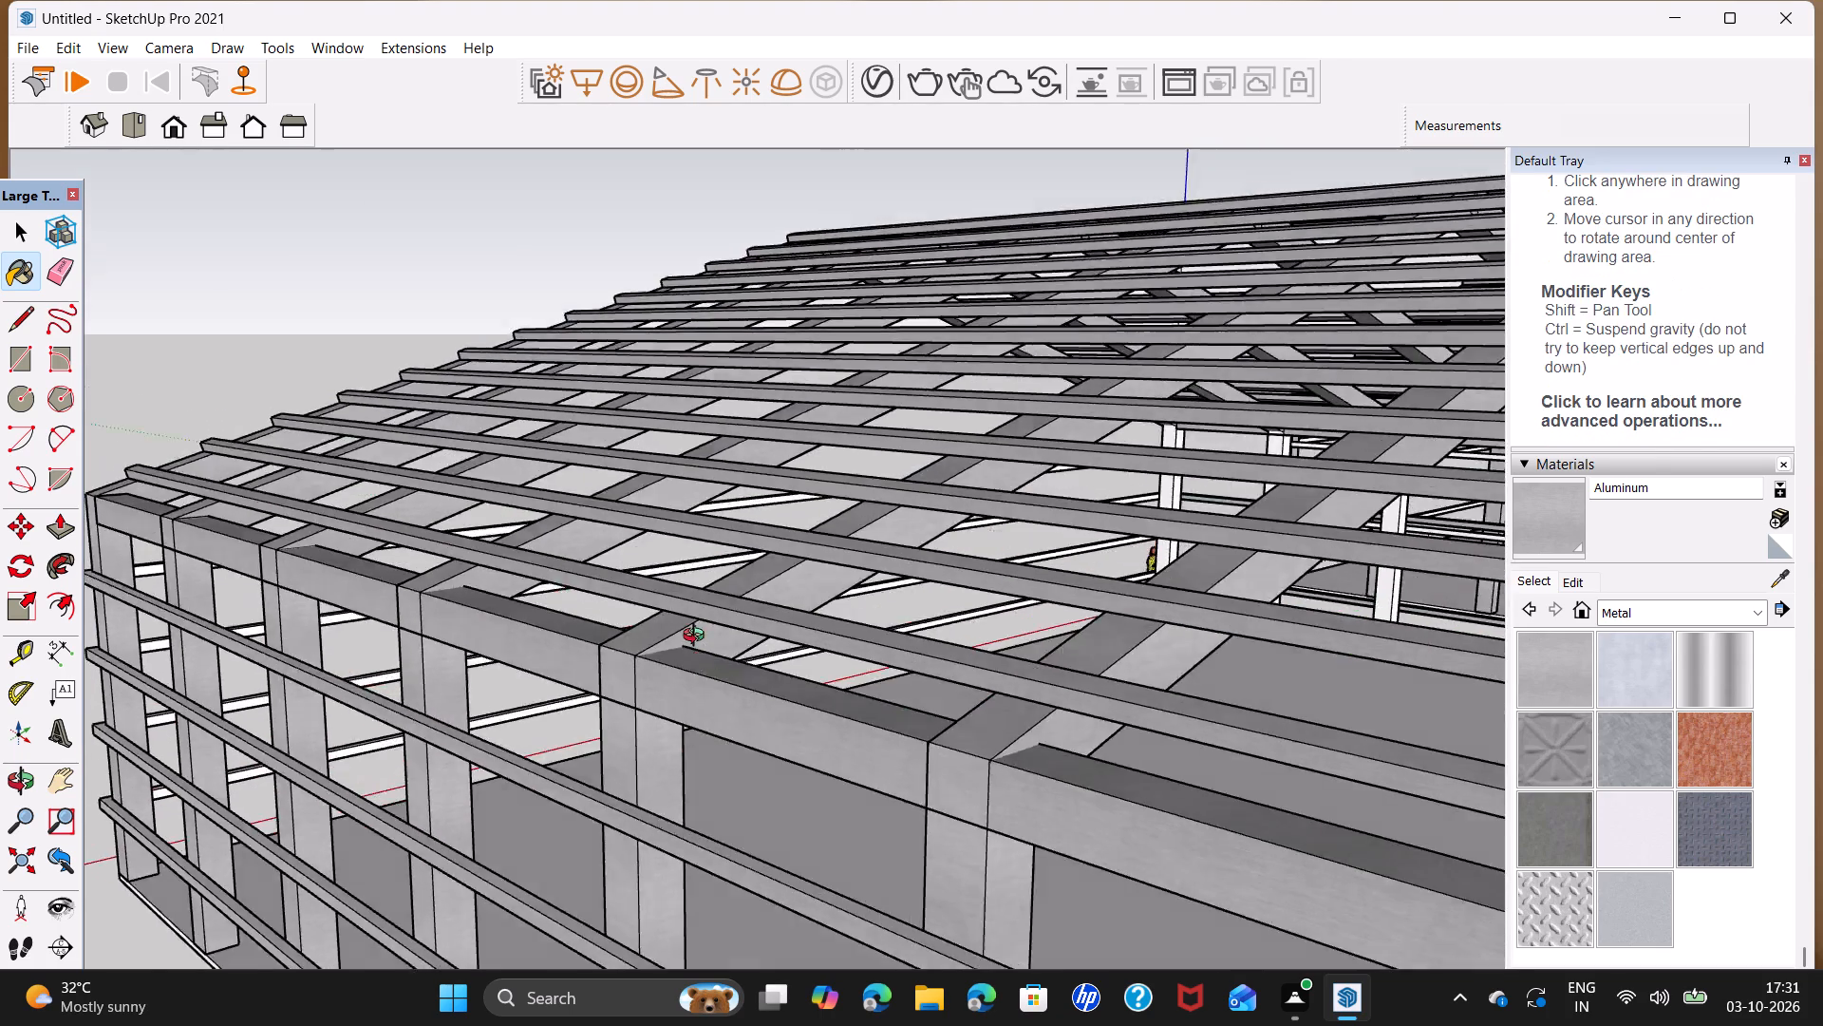
pyautogui.moveTo(698, 637); pyautogui.dragTo(1489, 603, button='middle')
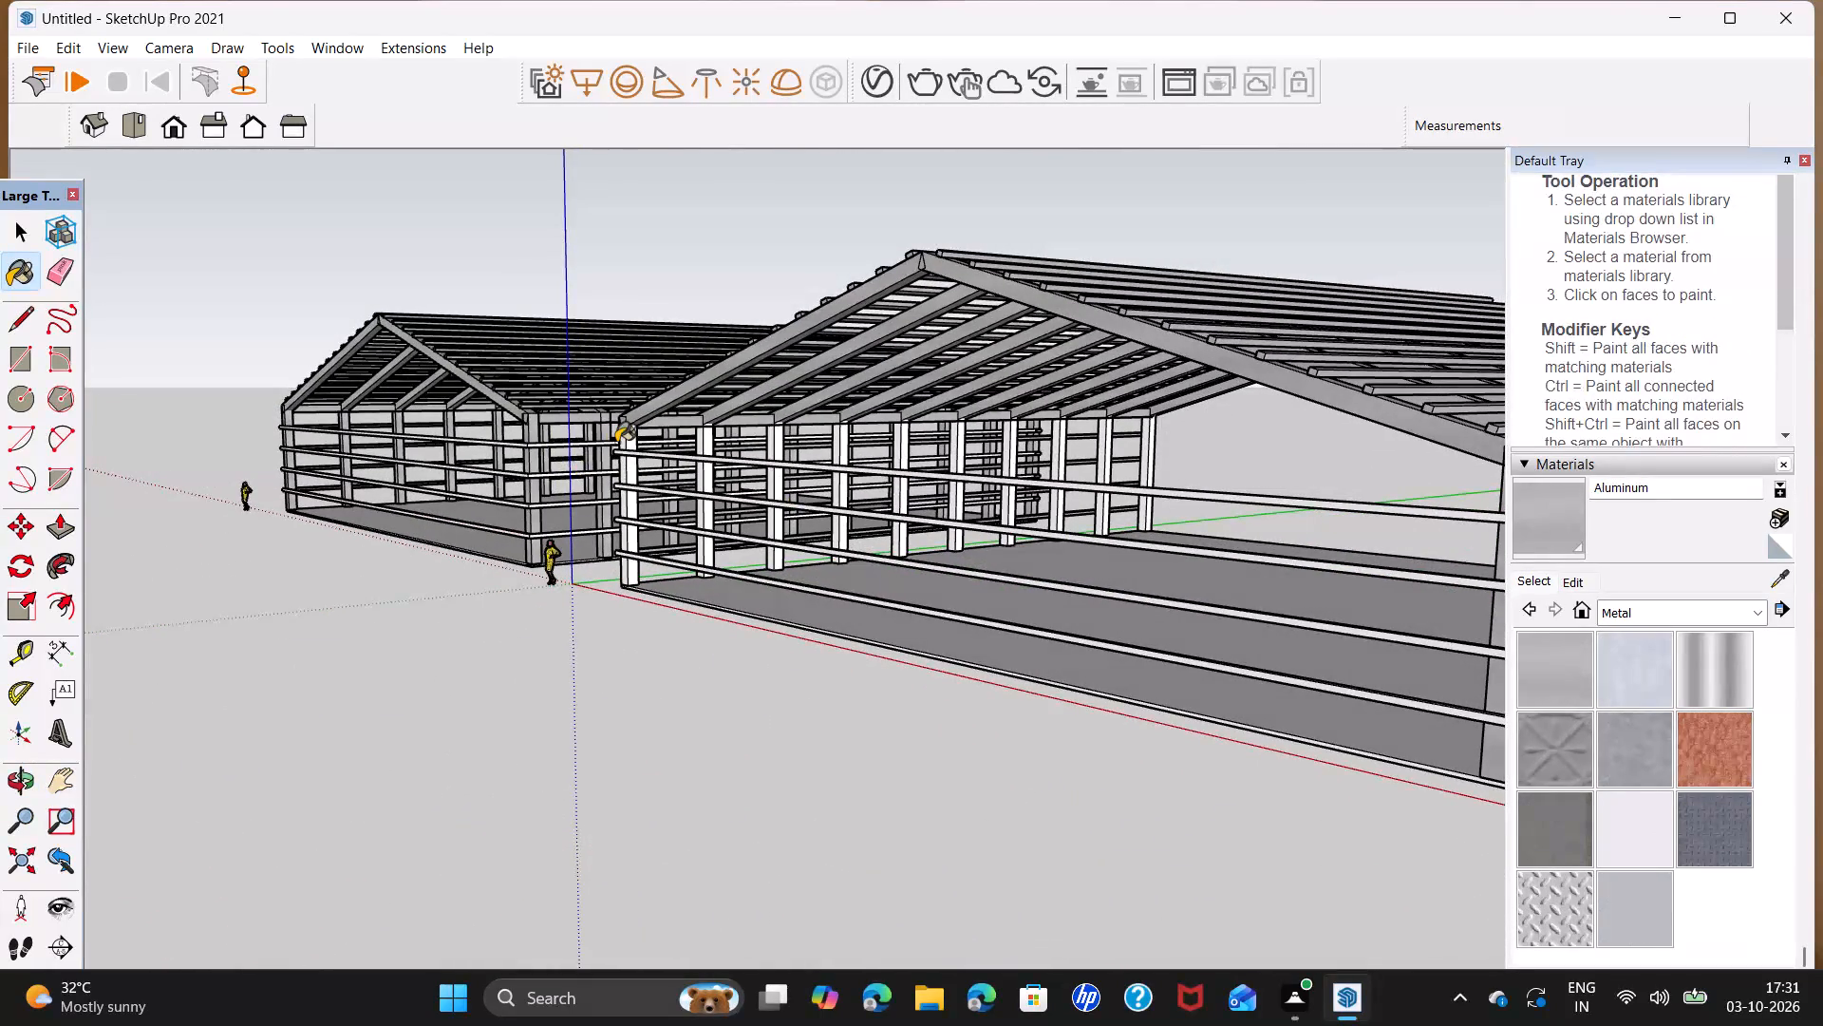
pyautogui.click(627, 429)
pyautogui.click(633, 458)
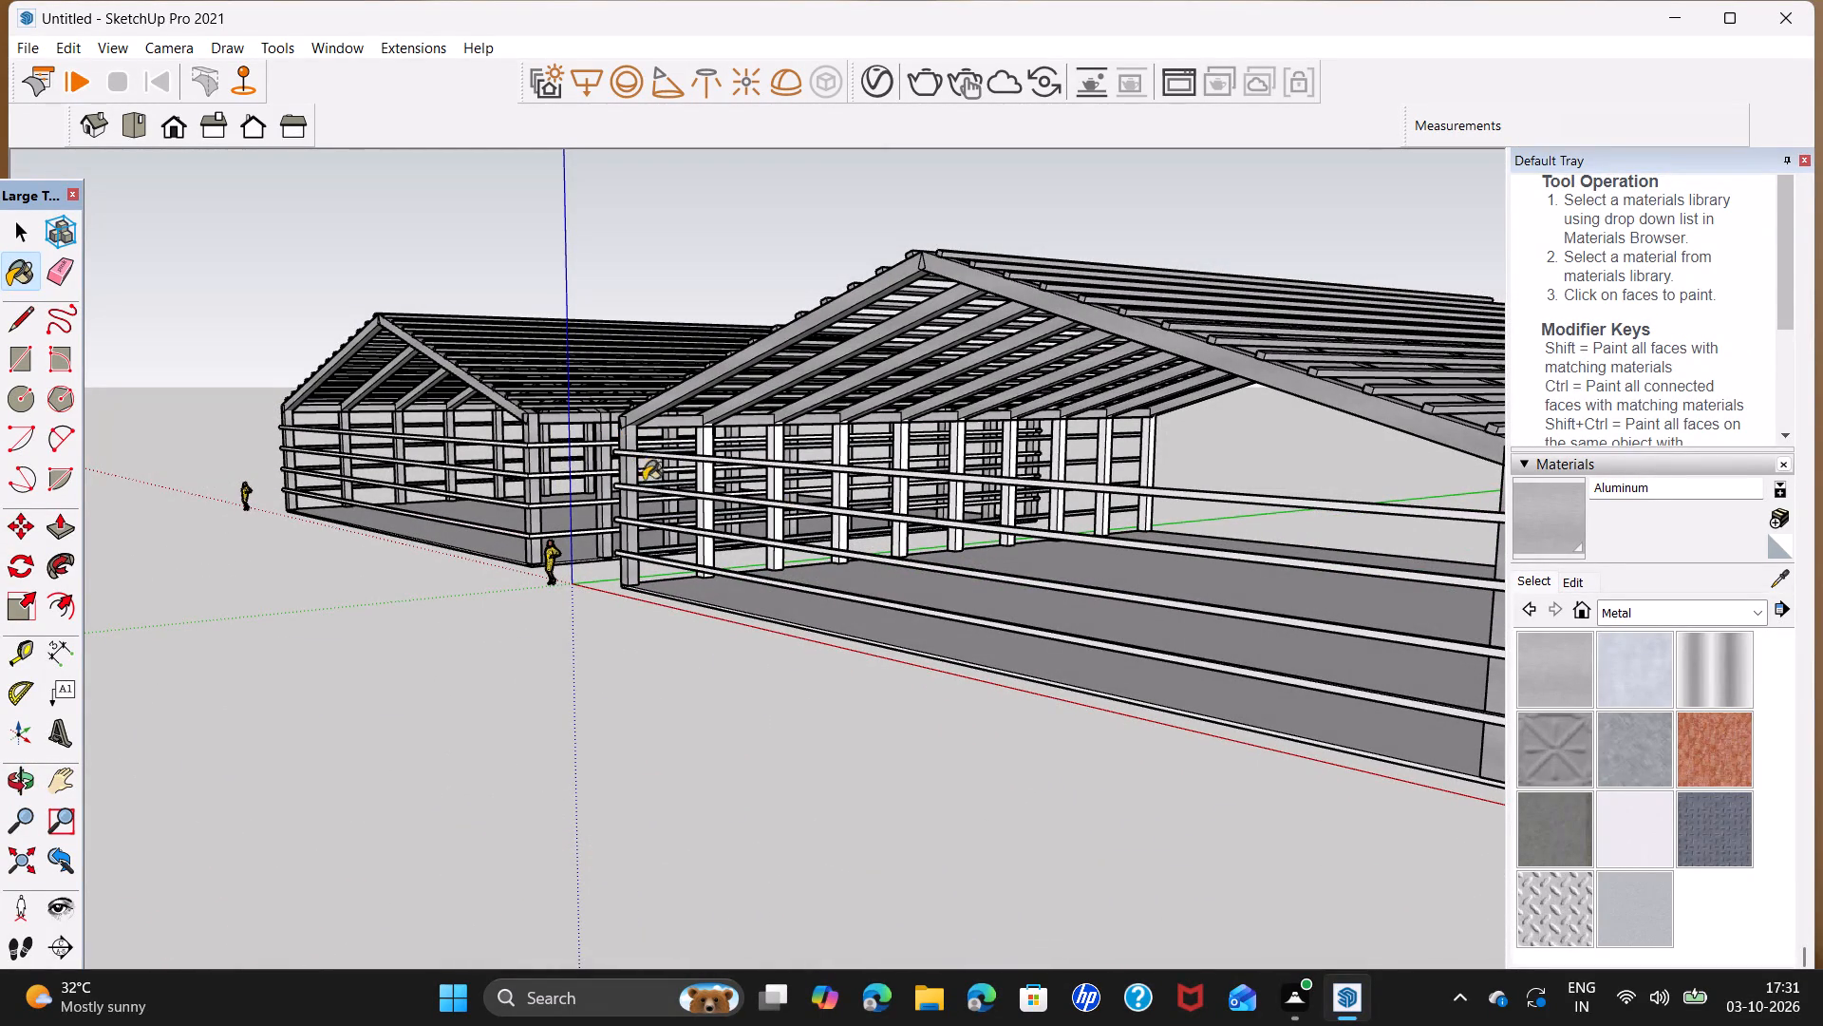
pyautogui.click(646, 485)
pyautogui.scroll(6, 710, 458)
pyautogui.click(697, 435)
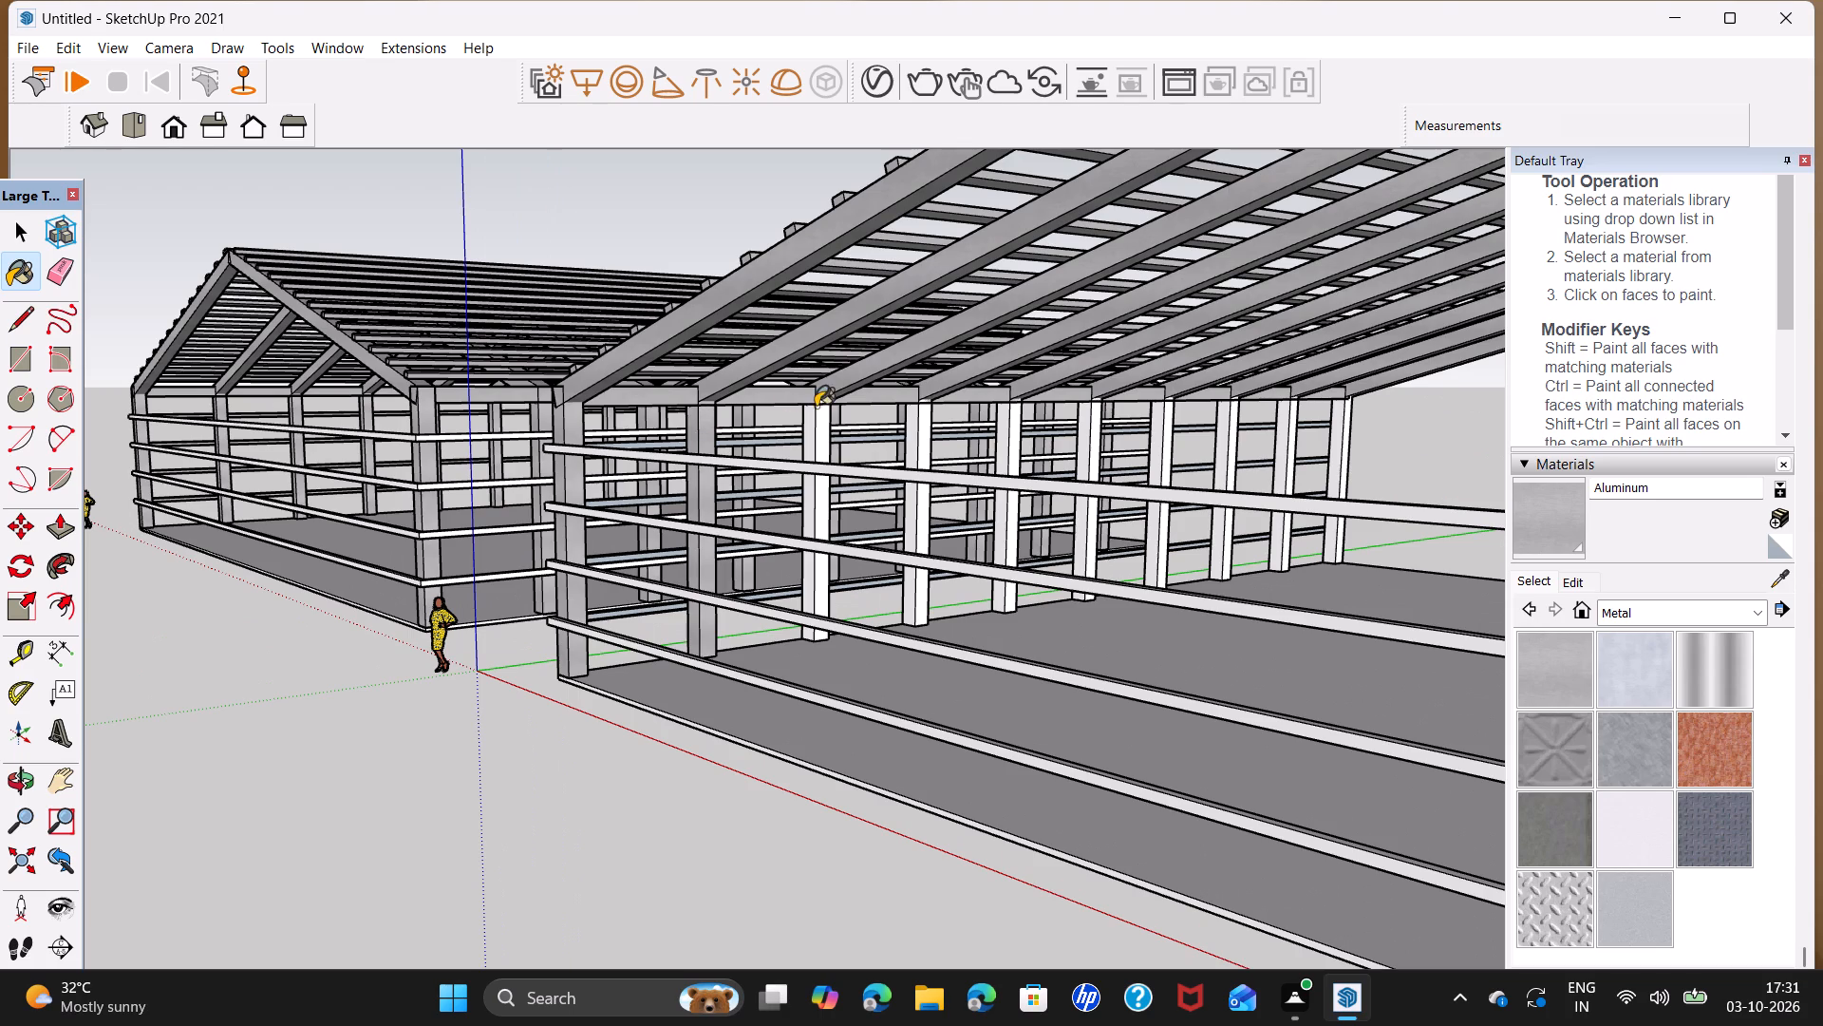
pyautogui.click(812, 424)
pyautogui.click(917, 443)
pyautogui.click(1003, 438)
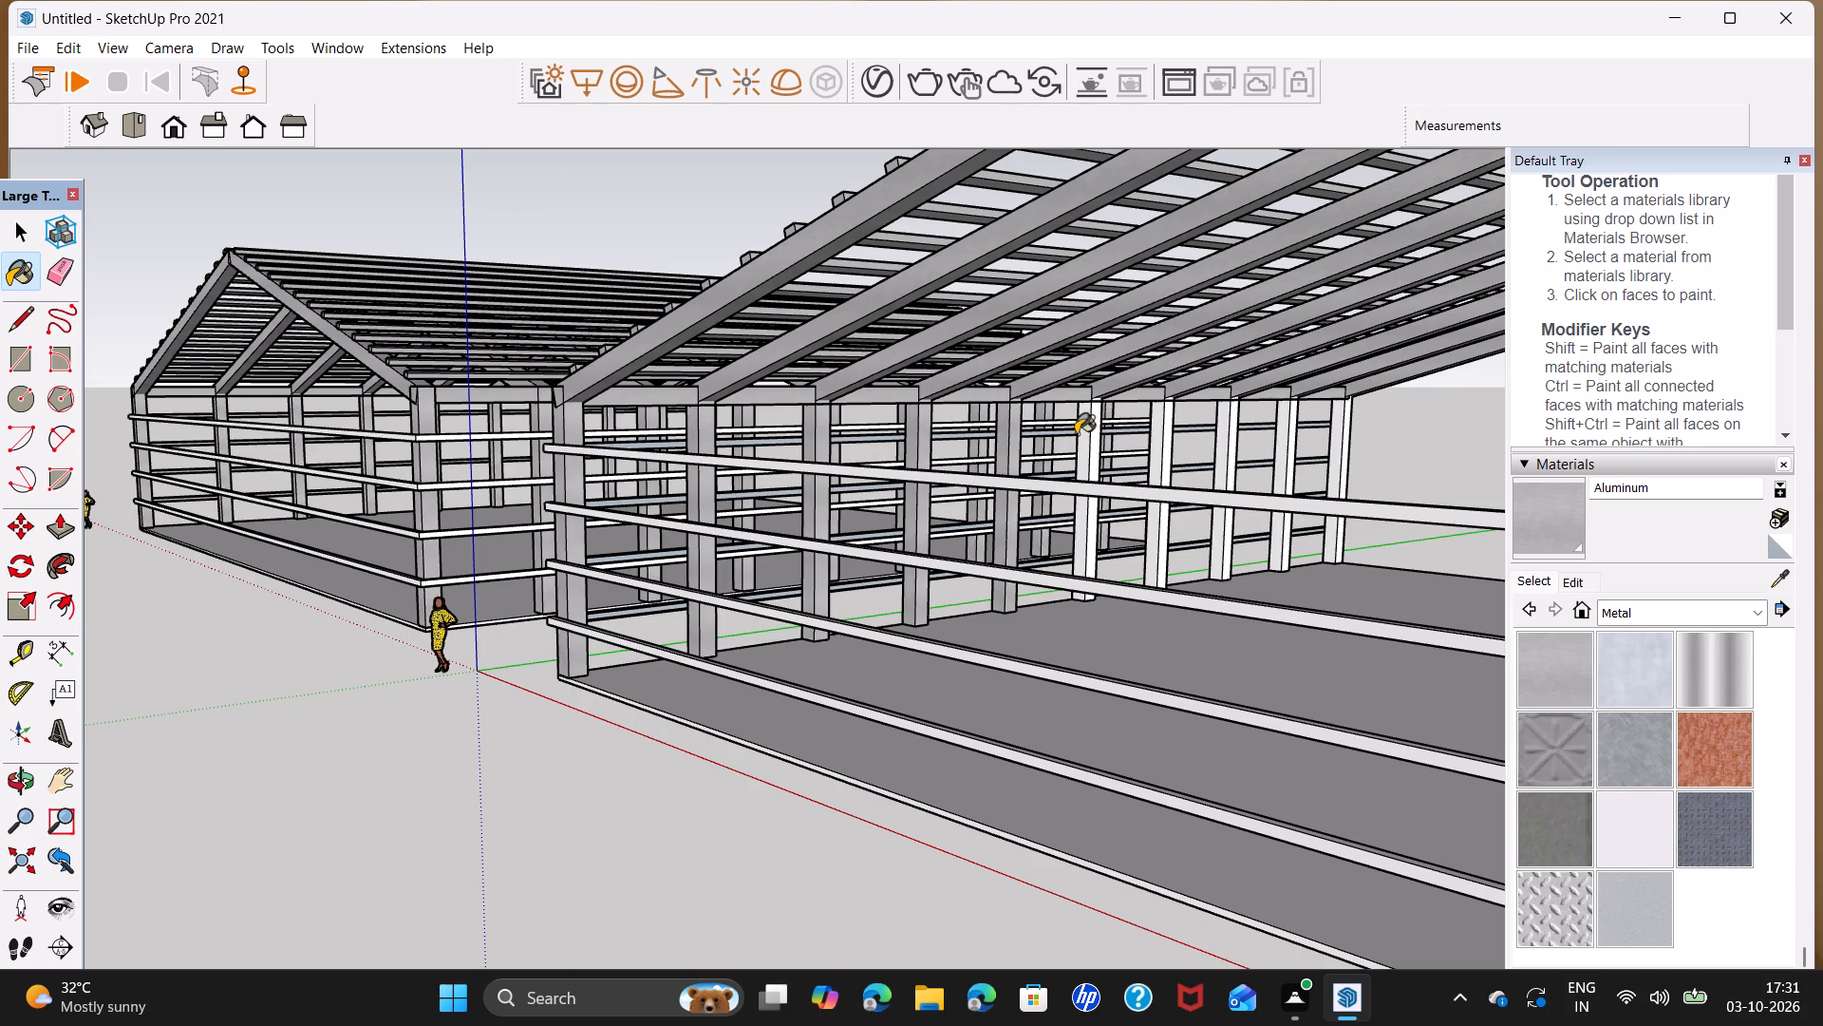
pyautogui.click(1080, 434)
pyautogui.click(1170, 445)
pyautogui.click(1224, 436)
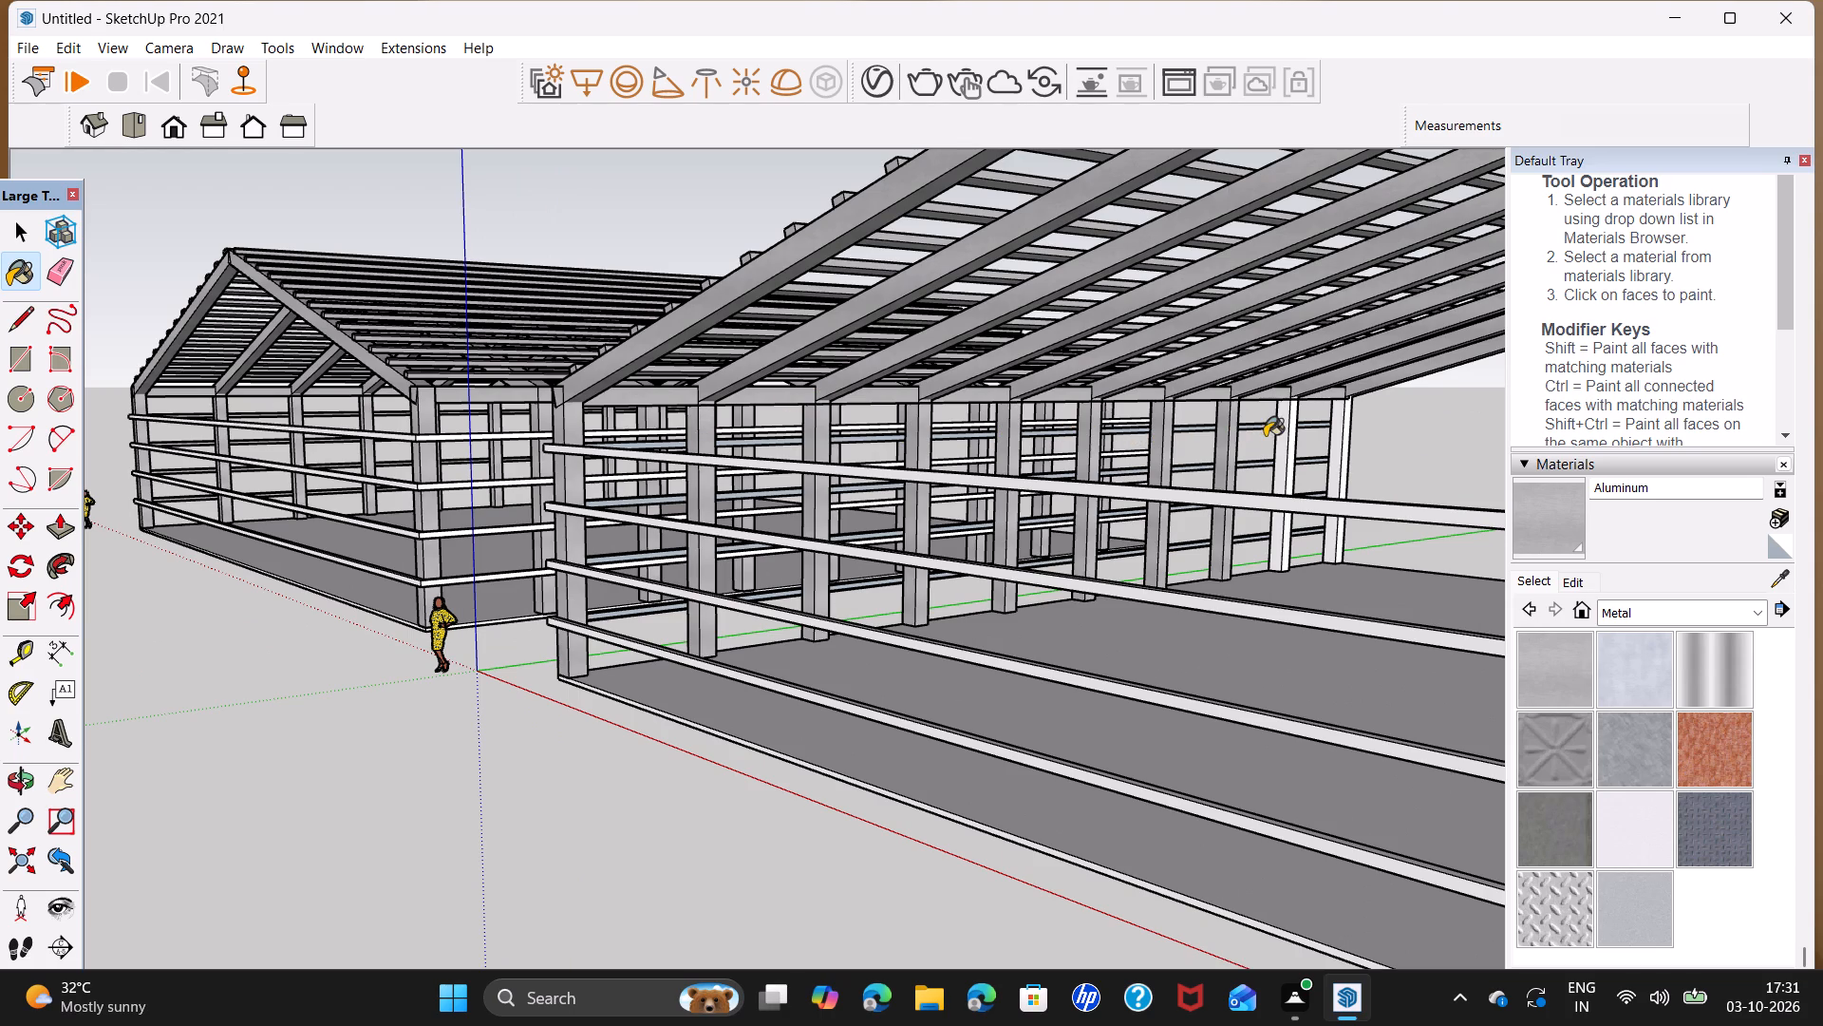
pyautogui.click(1285, 454)
pyautogui.click(1340, 463)
# Paint the four girt levels on the first building's near end wall and on its side wall facing the other frame with Aluminum.
pyautogui.scroll(4, 662, 517)
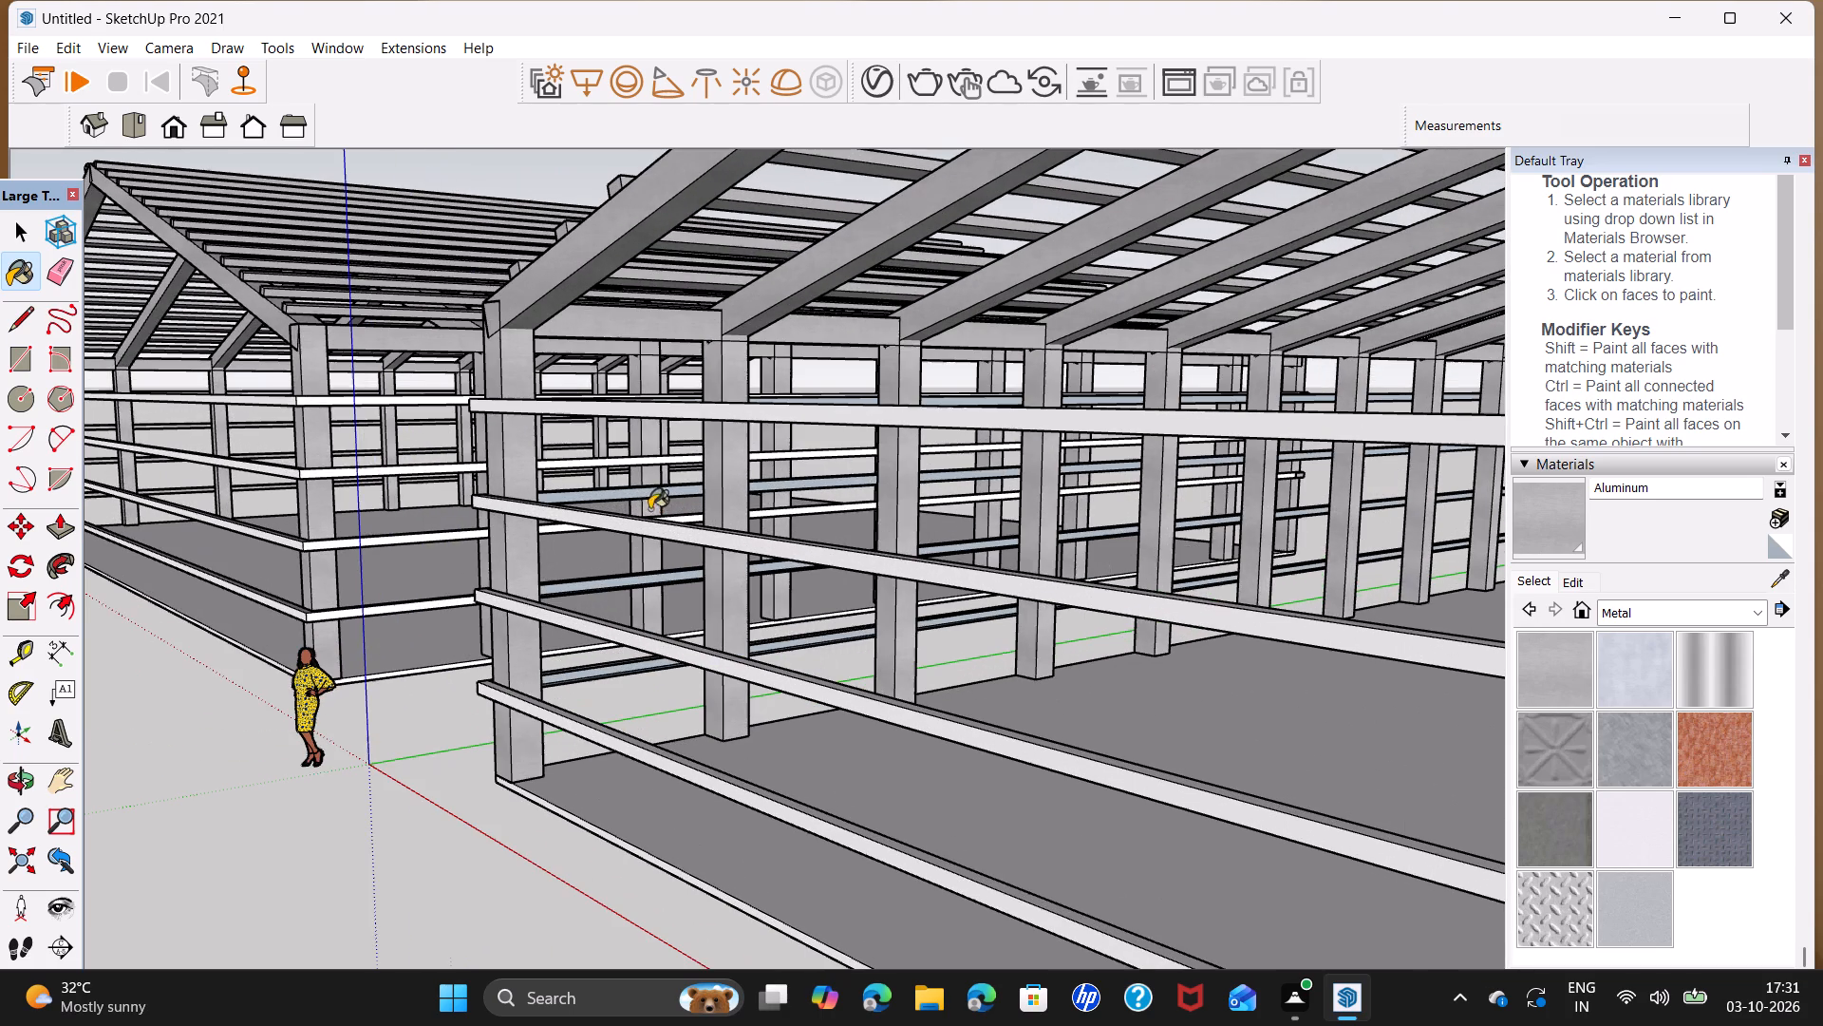
pyautogui.click(311, 403)
pyautogui.click(317, 472)
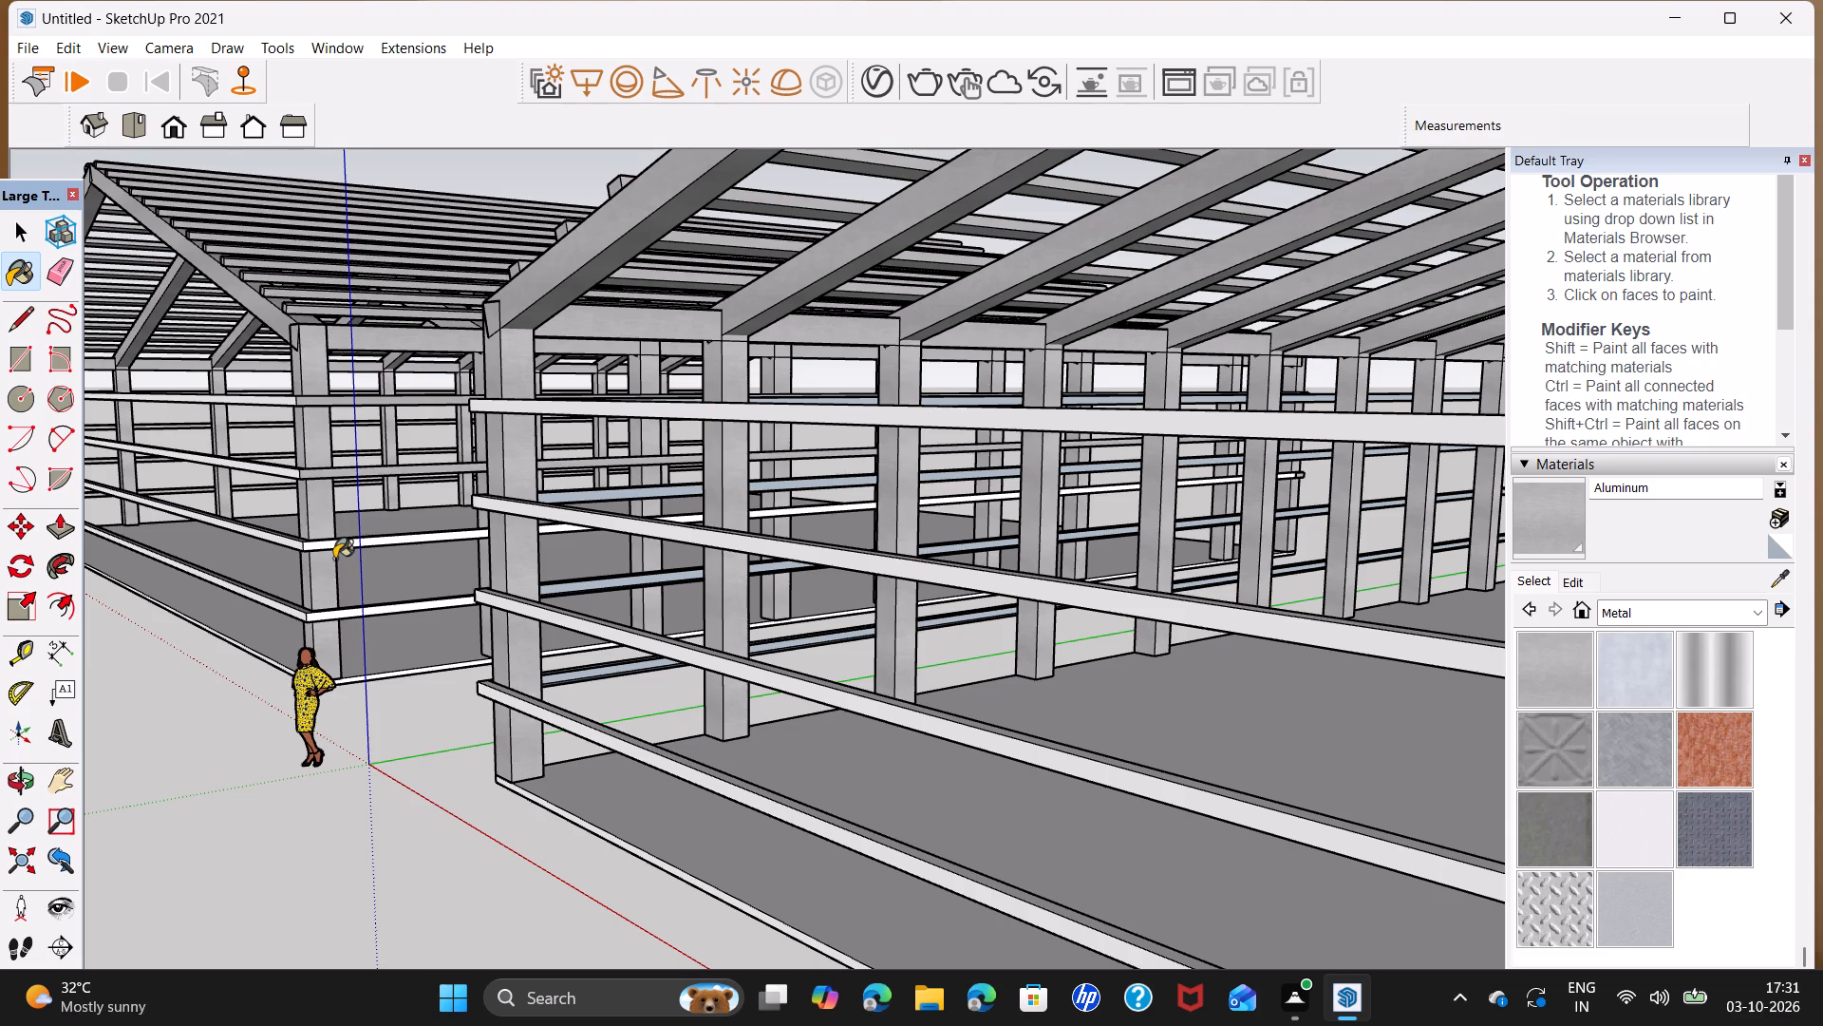
pyautogui.click(327, 550)
pyautogui.click(330, 618)
pyautogui.click(293, 615)
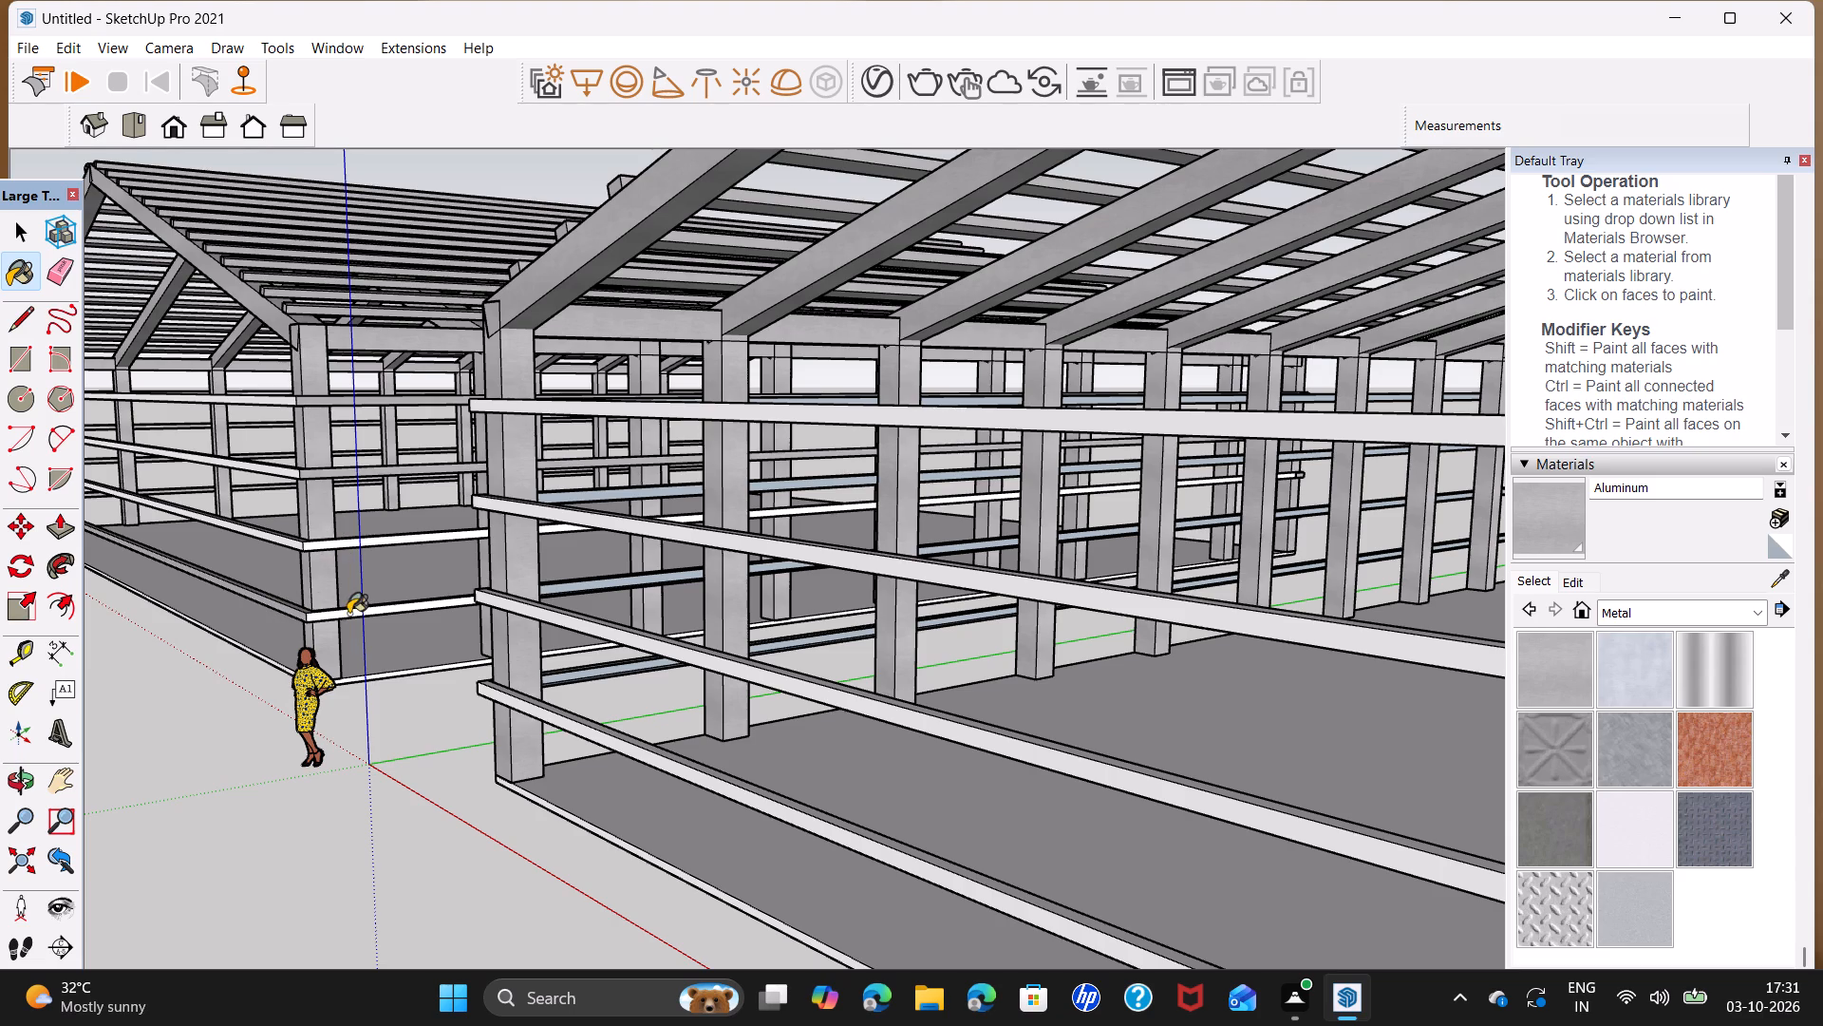
pyautogui.click(333, 613)
pyautogui.scroll(1, 306, 545)
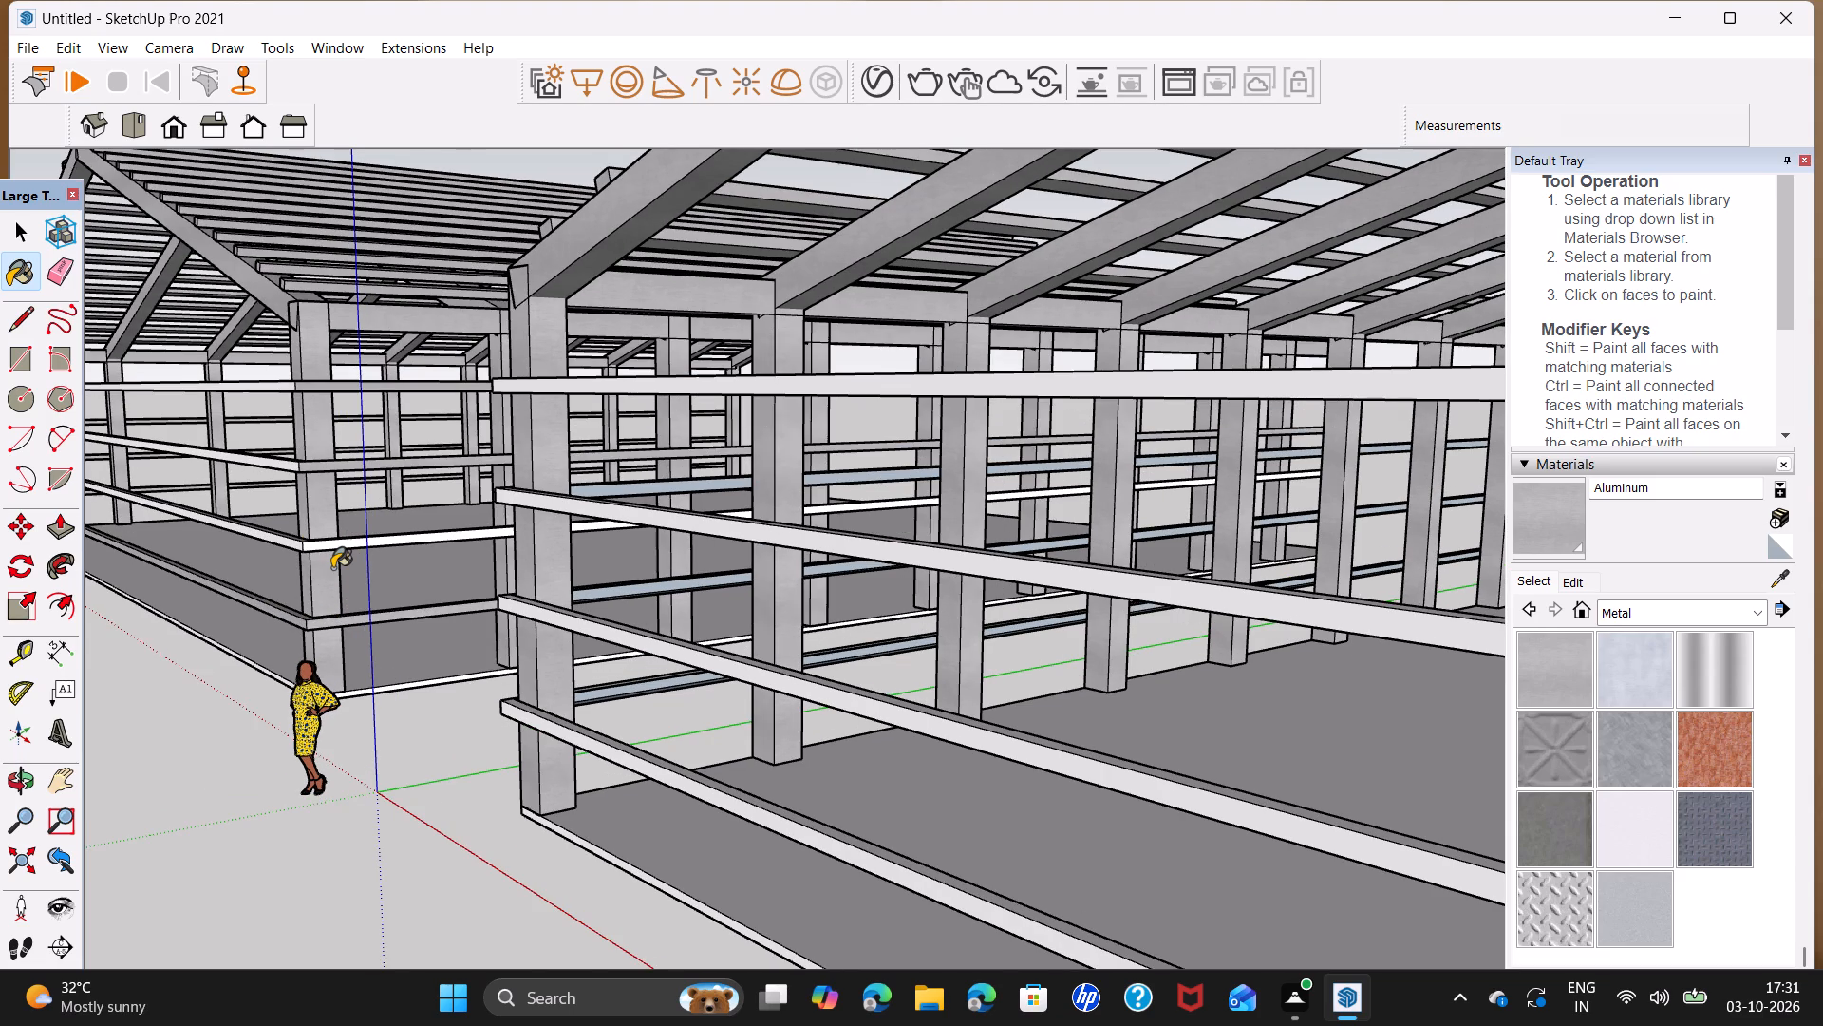
pyautogui.scroll(2, 331, 567)
pyautogui.click(325, 545)
pyautogui.click(284, 543)
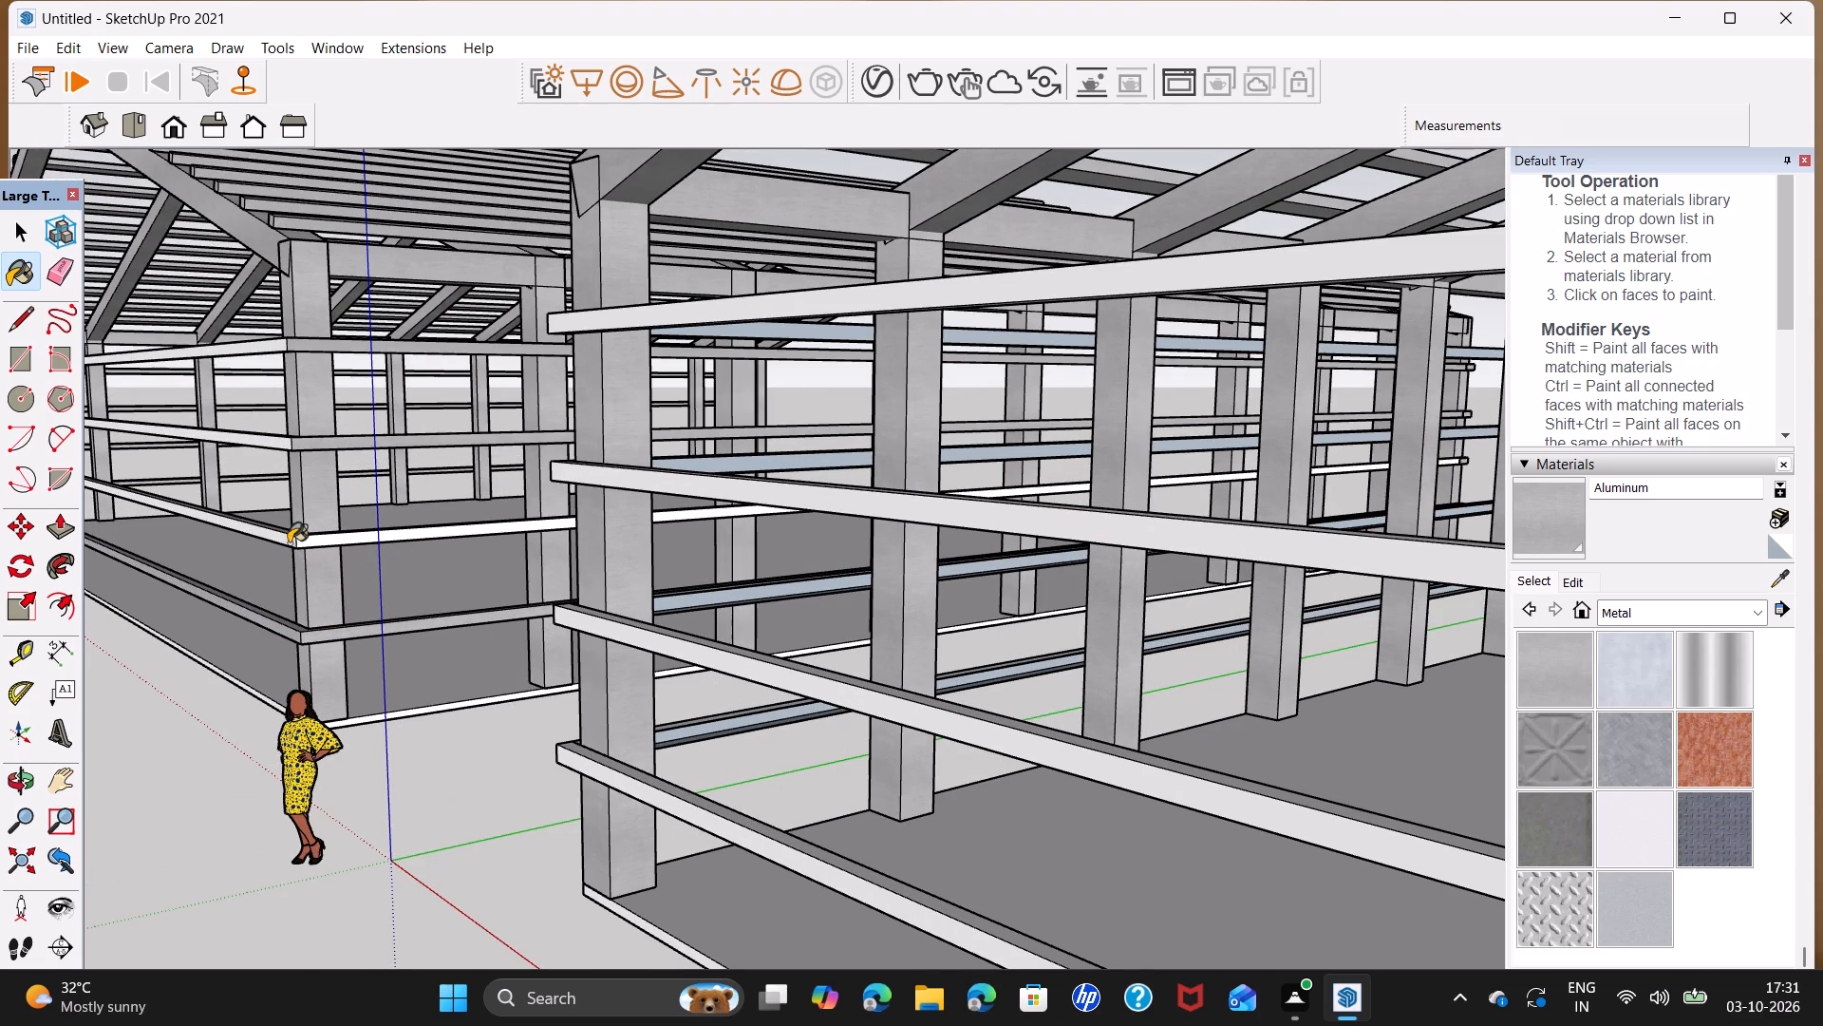
pyautogui.click(298, 543)
pyautogui.click(282, 540)
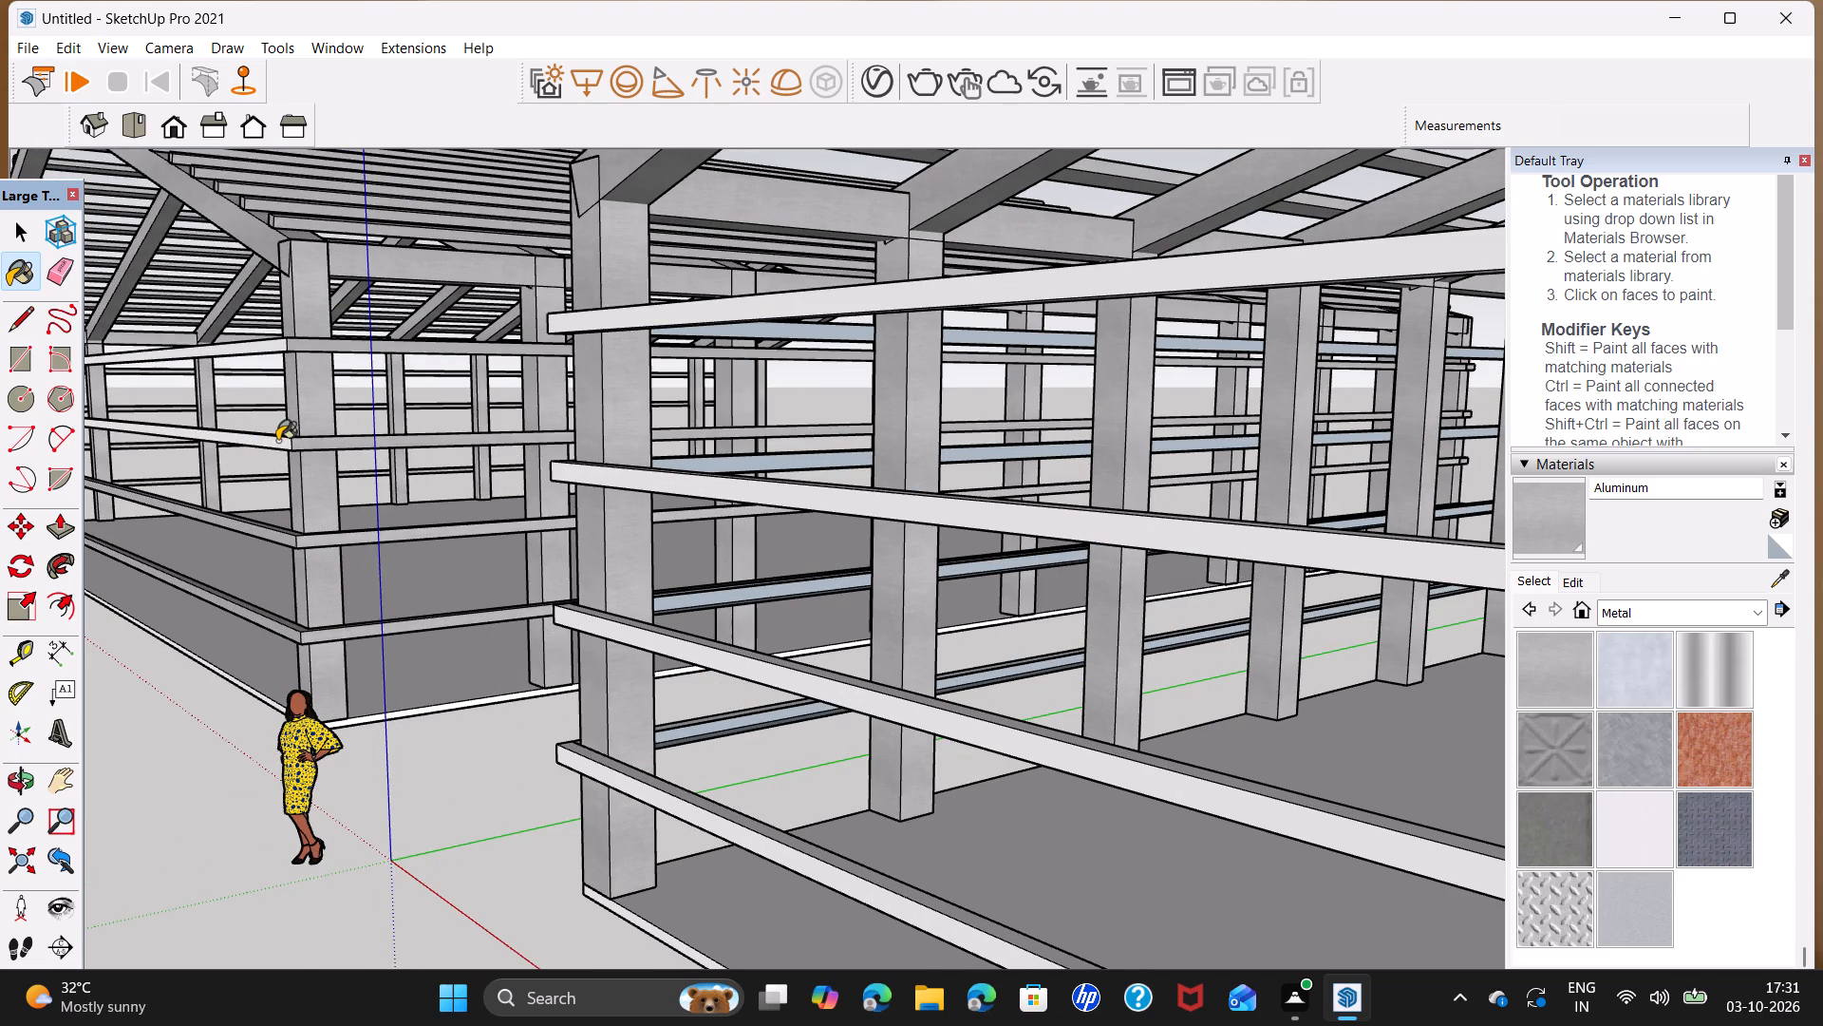
pyautogui.click(277, 441)
pyautogui.click(276, 347)
# Paint the four girts across the second building's near end wall with Aluminum.
pyautogui.click(597, 325)
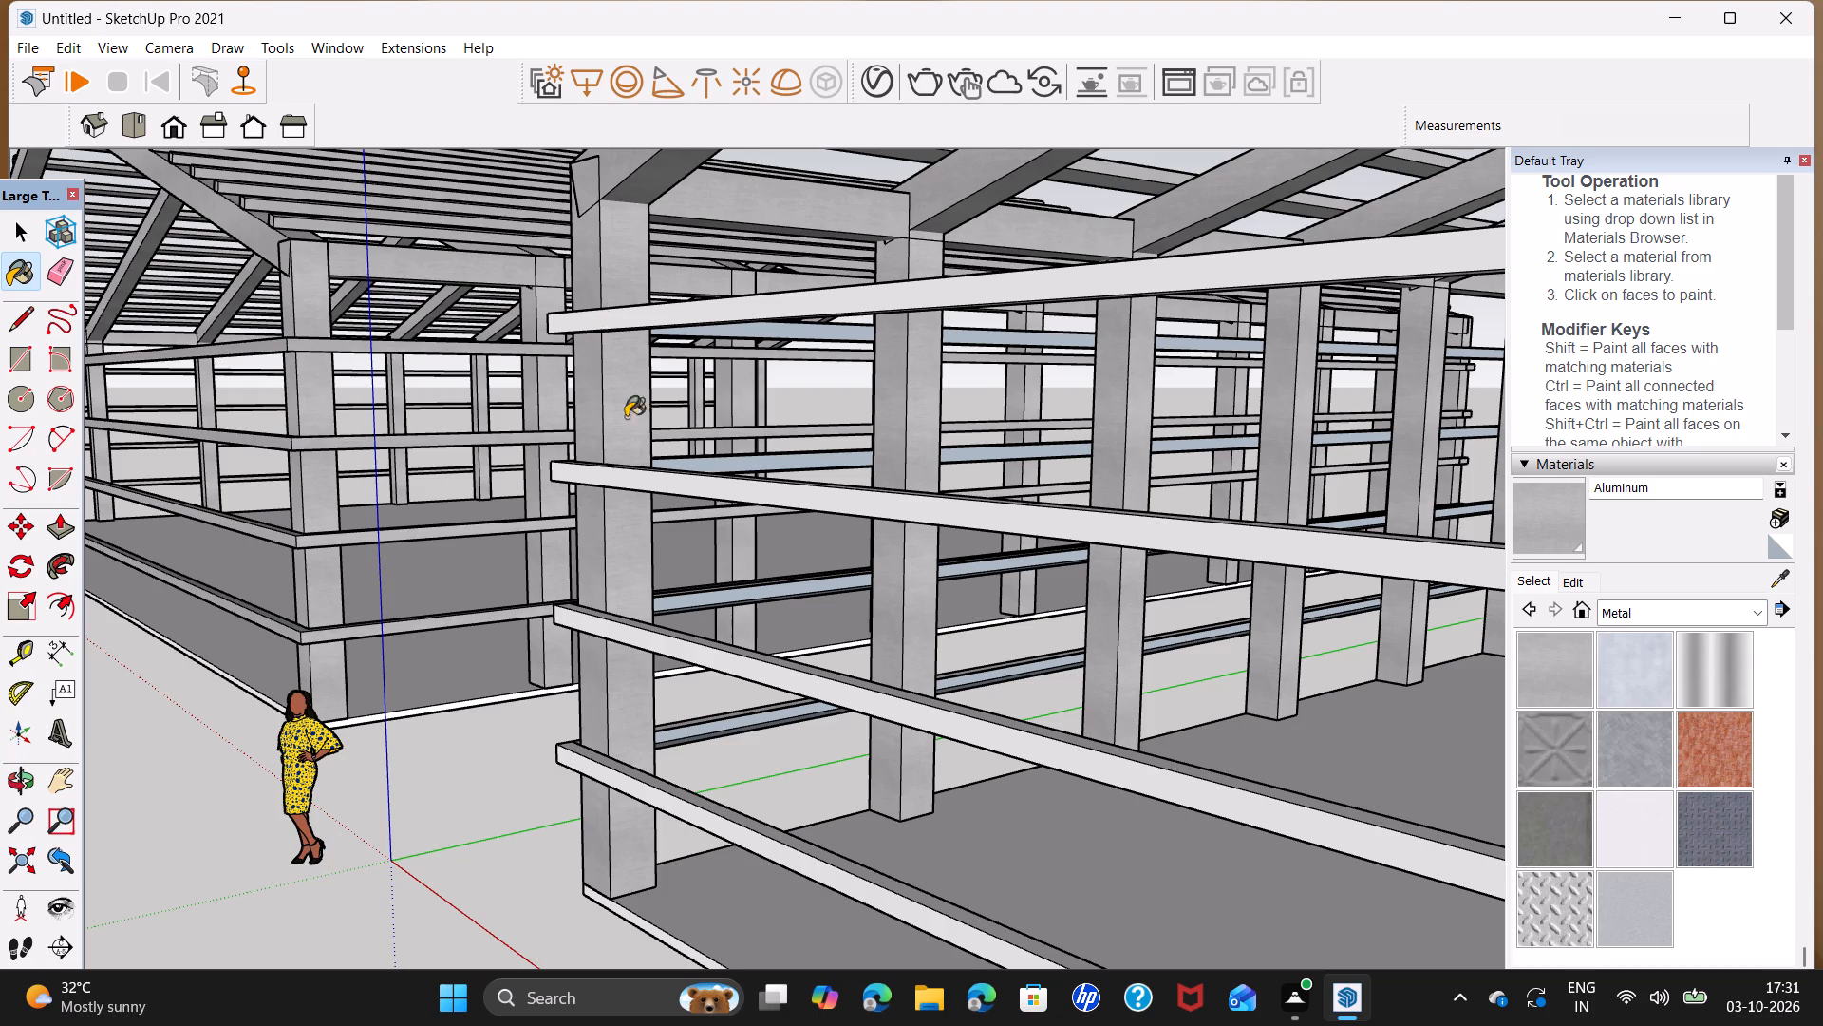
pyautogui.click(648, 479)
pyautogui.click(646, 631)
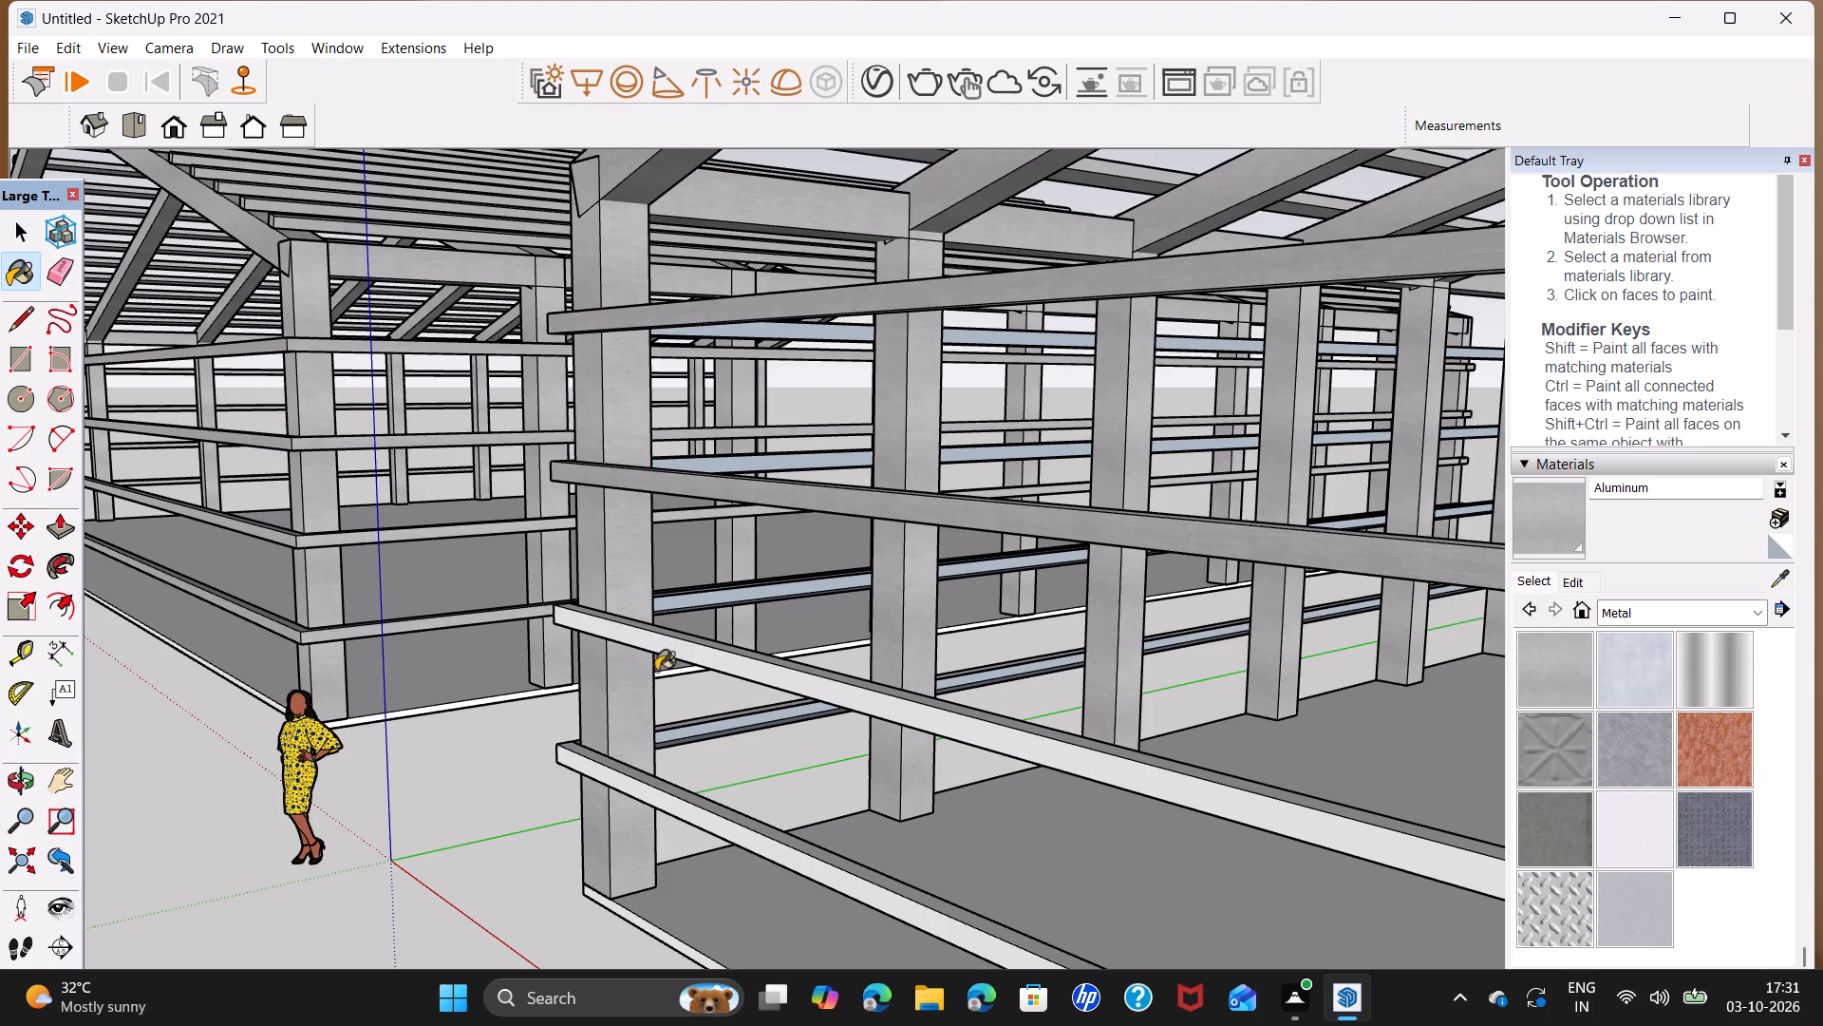
pyautogui.click(661, 646)
pyautogui.click(655, 807)
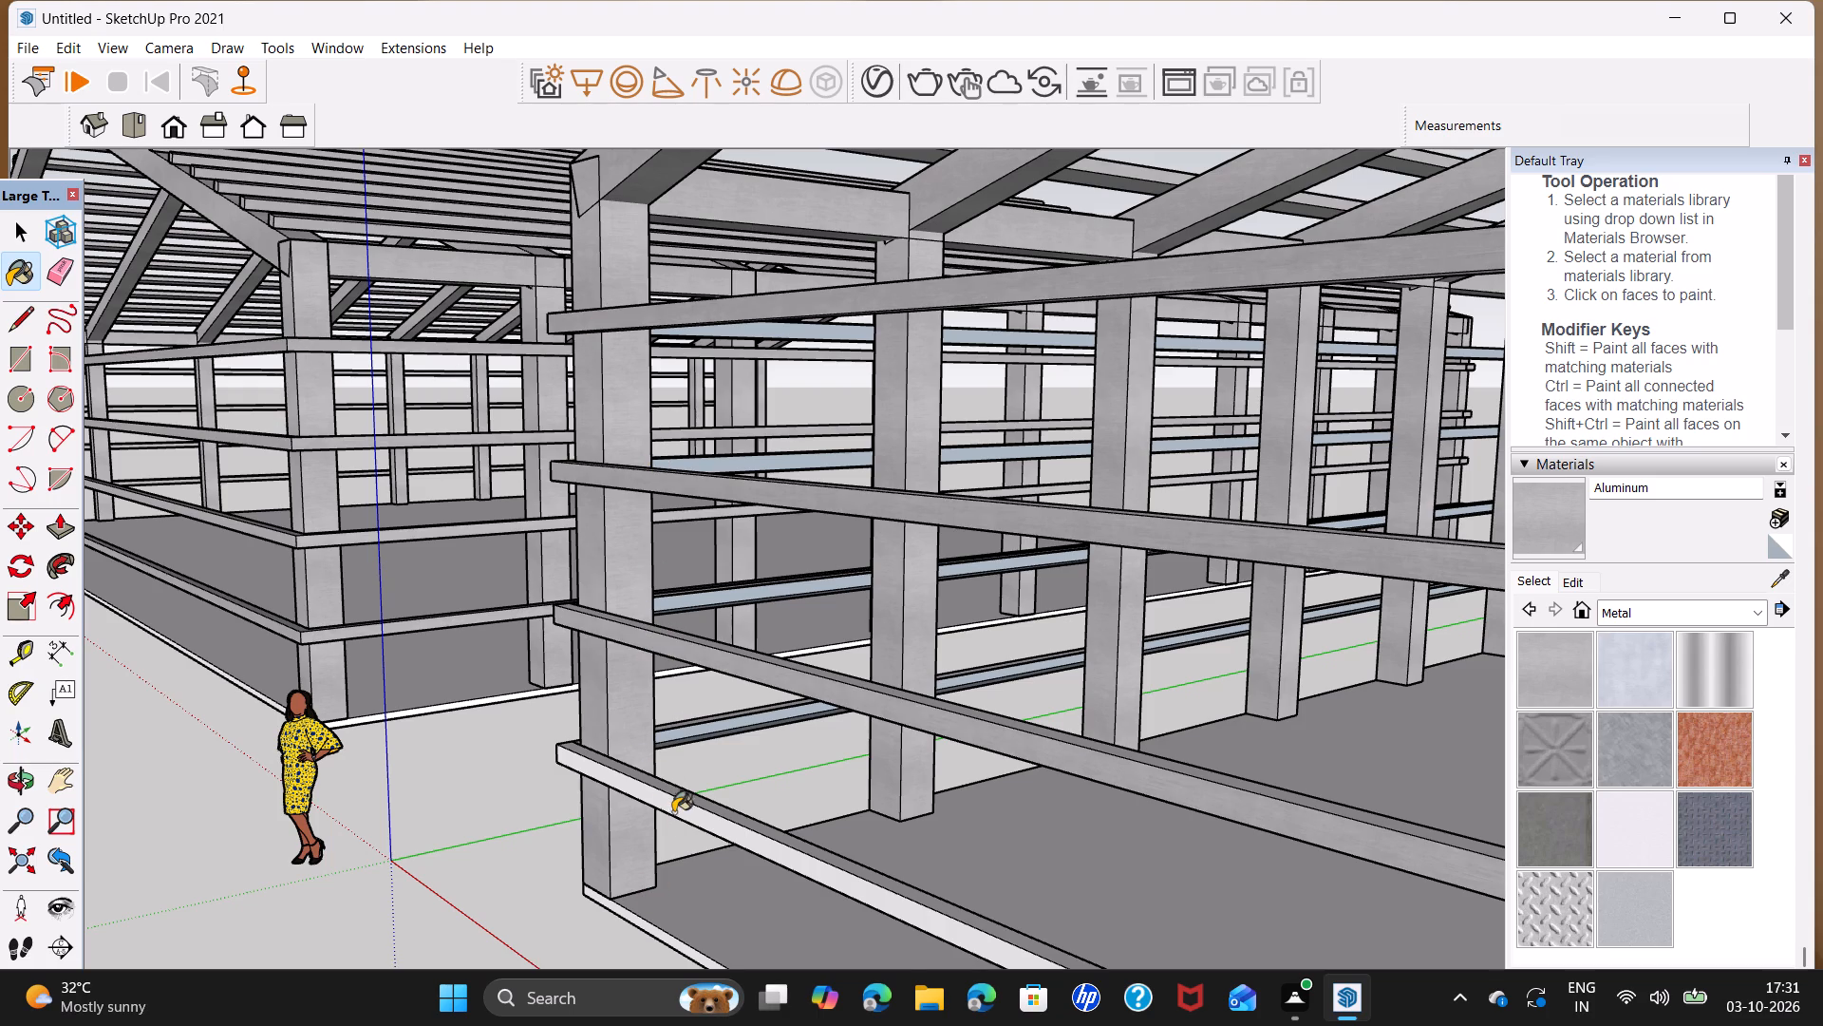
pyautogui.click(674, 809)
# Switch the material library from Metal to Tile and look through its swatches for a floor finish.
pyautogui.scroll(-5, 794, 772)
pyautogui.keyDown('shift'); pyautogui.moveTo(1144, 782); pyautogui.dragTo(741, 579, button='middle'); pyautogui.keyUp('shift')
pyautogui.scroll(-4, 741, 579)
pyautogui.moveTo(1002, 672); pyautogui.dragTo(408, 576, button='middle')
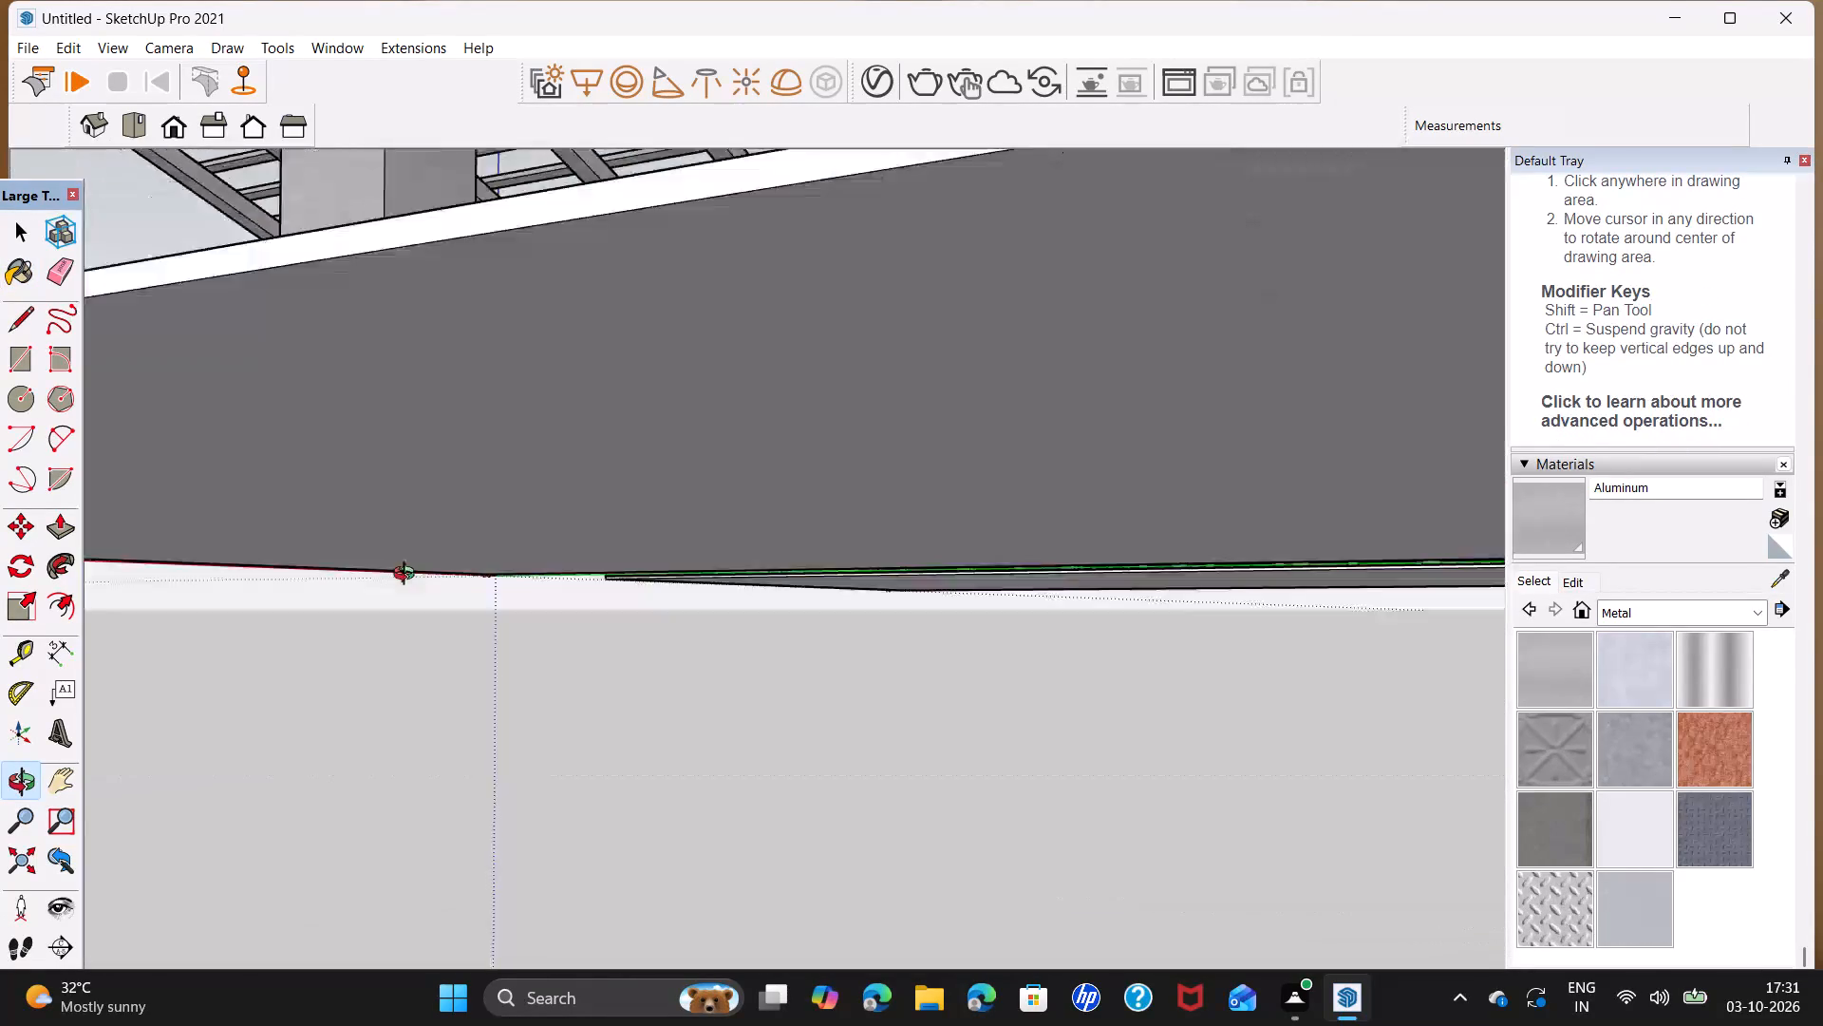
pyautogui.moveTo(408, 576); pyautogui.dragTo(538, 595, button='middle')
pyautogui.scroll(-6, 815, 552)
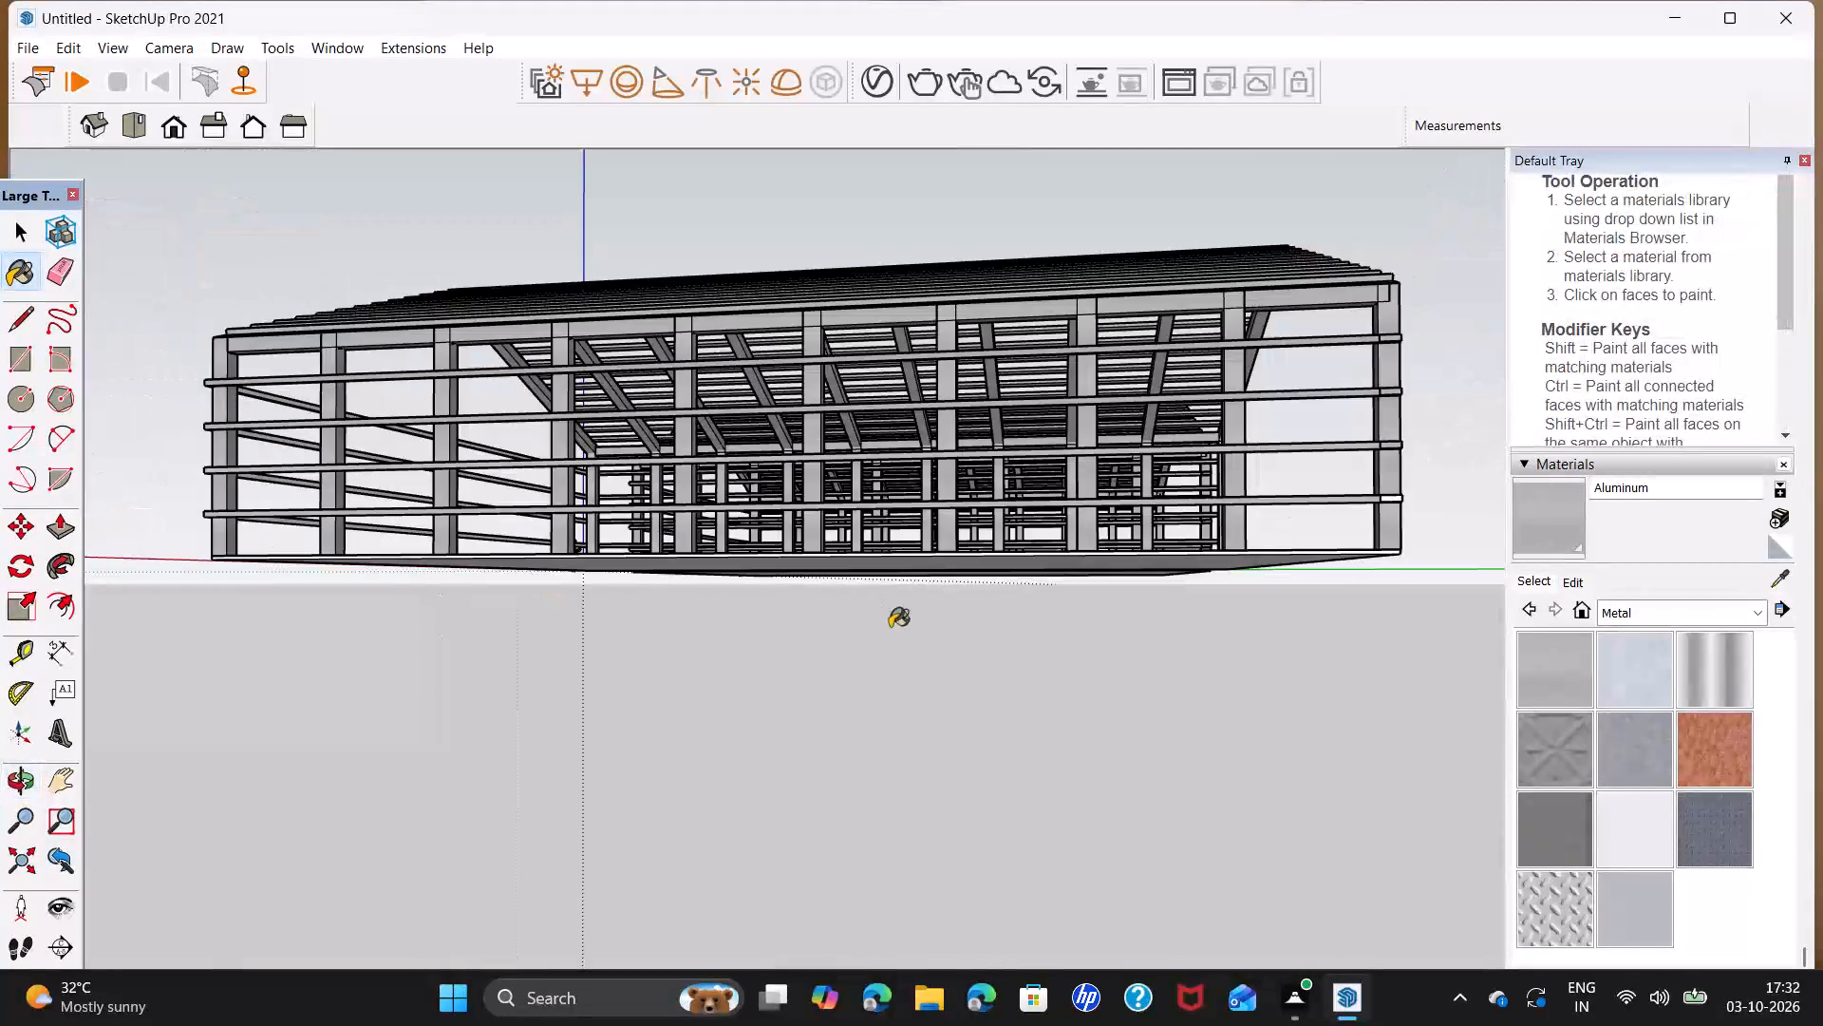
pyautogui.moveTo(1299, 559); pyautogui.dragTo(573, 669, button='middle')
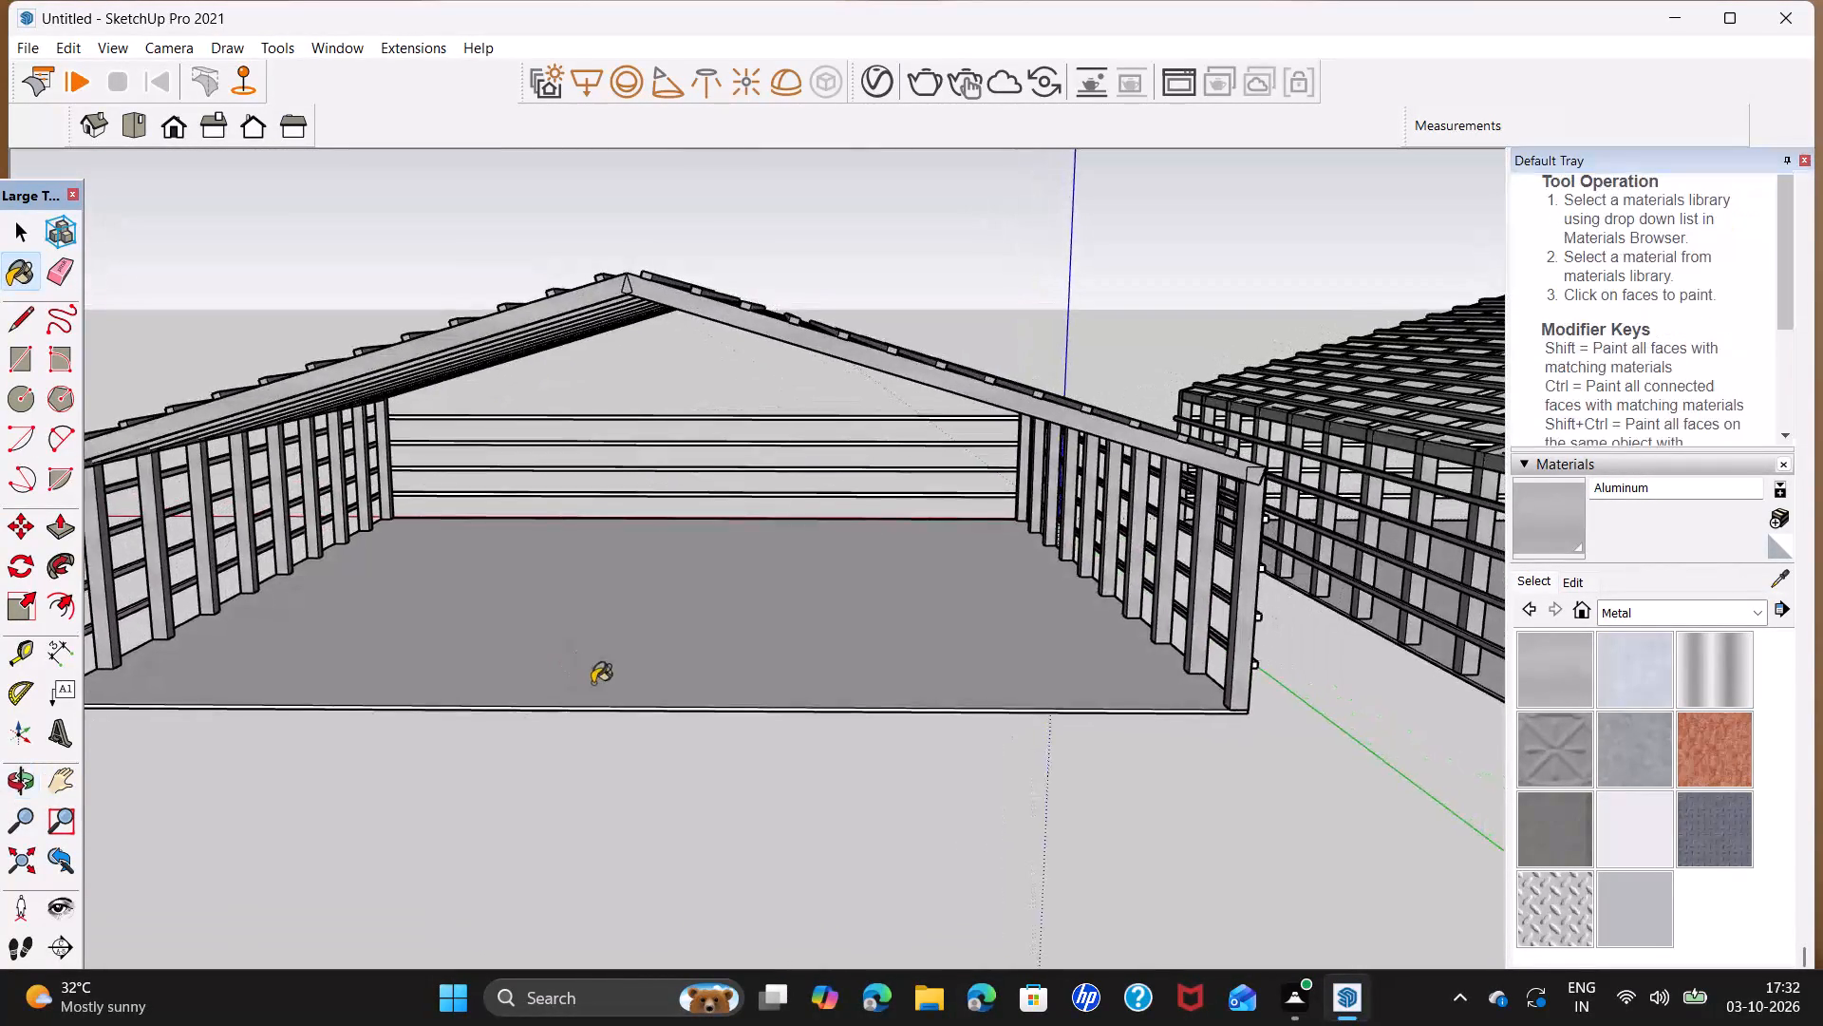
pyautogui.scroll(-3, 592, 683)
pyautogui.moveTo(1215, 581); pyautogui.dragTo(1135, 779, button='middle')
pyautogui.keyDown('shift'); pyautogui.moveTo(1252, 692); pyautogui.dragTo(968, 687, button='middle'); pyautogui.keyUp('shift')
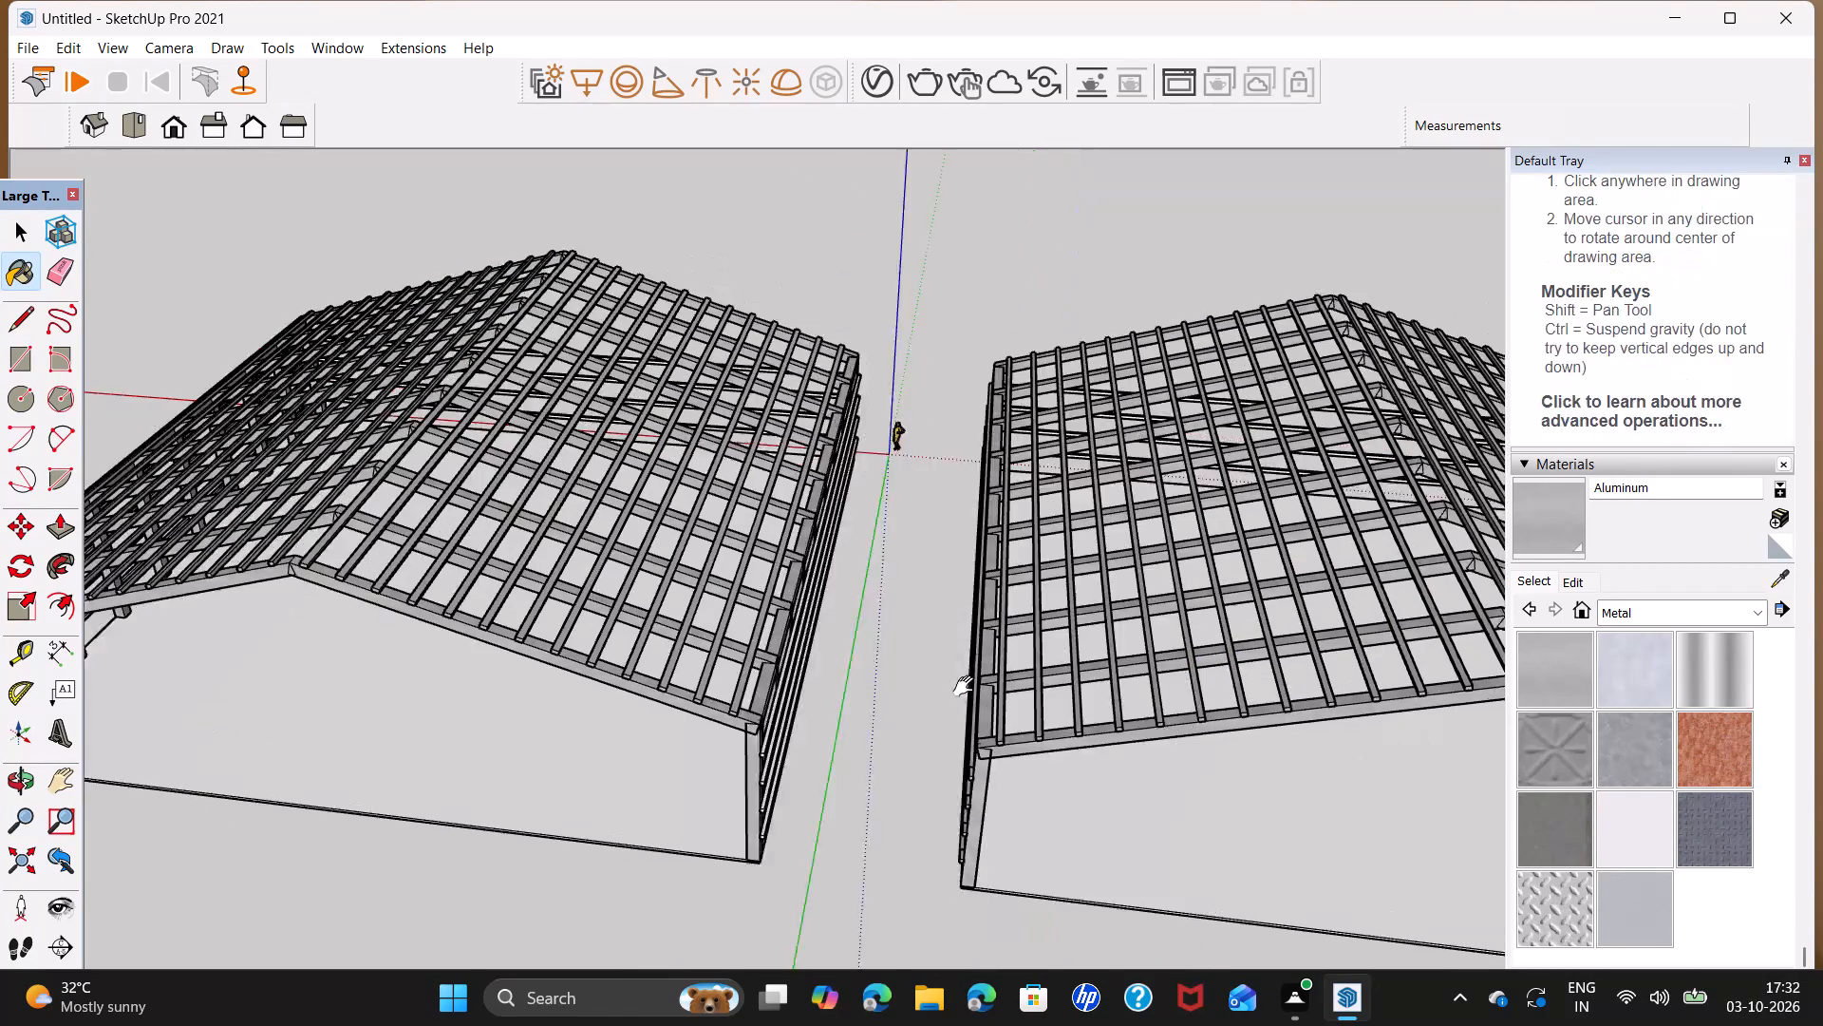
pyautogui.keyDown('shift'); pyautogui.moveTo(968, 687); pyautogui.dragTo(825, 655, button='middle'); pyautogui.keyUp('shift')
pyautogui.scroll(-6, 824, 656)
pyautogui.moveTo(764, 744); pyautogui.dragTo(853, 889, button='middle')
pyautogui.click(1738, 611)
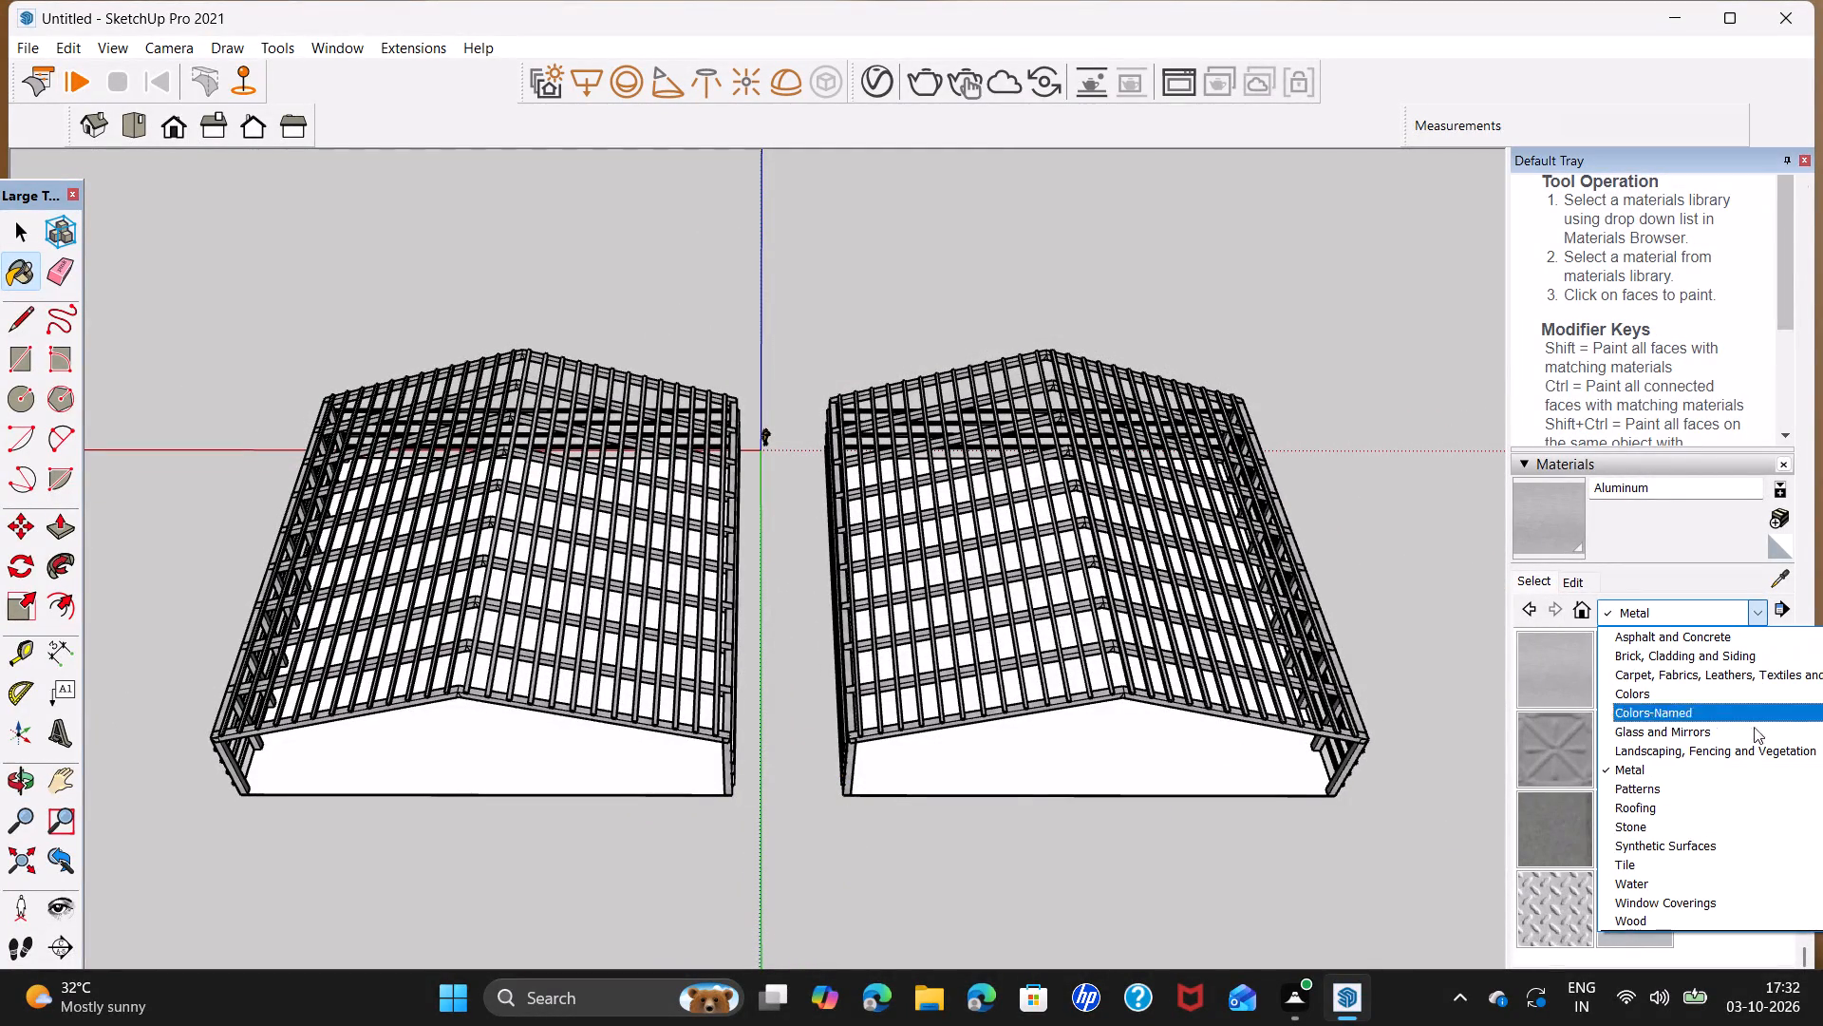
pyautogui.click(1719, 869)
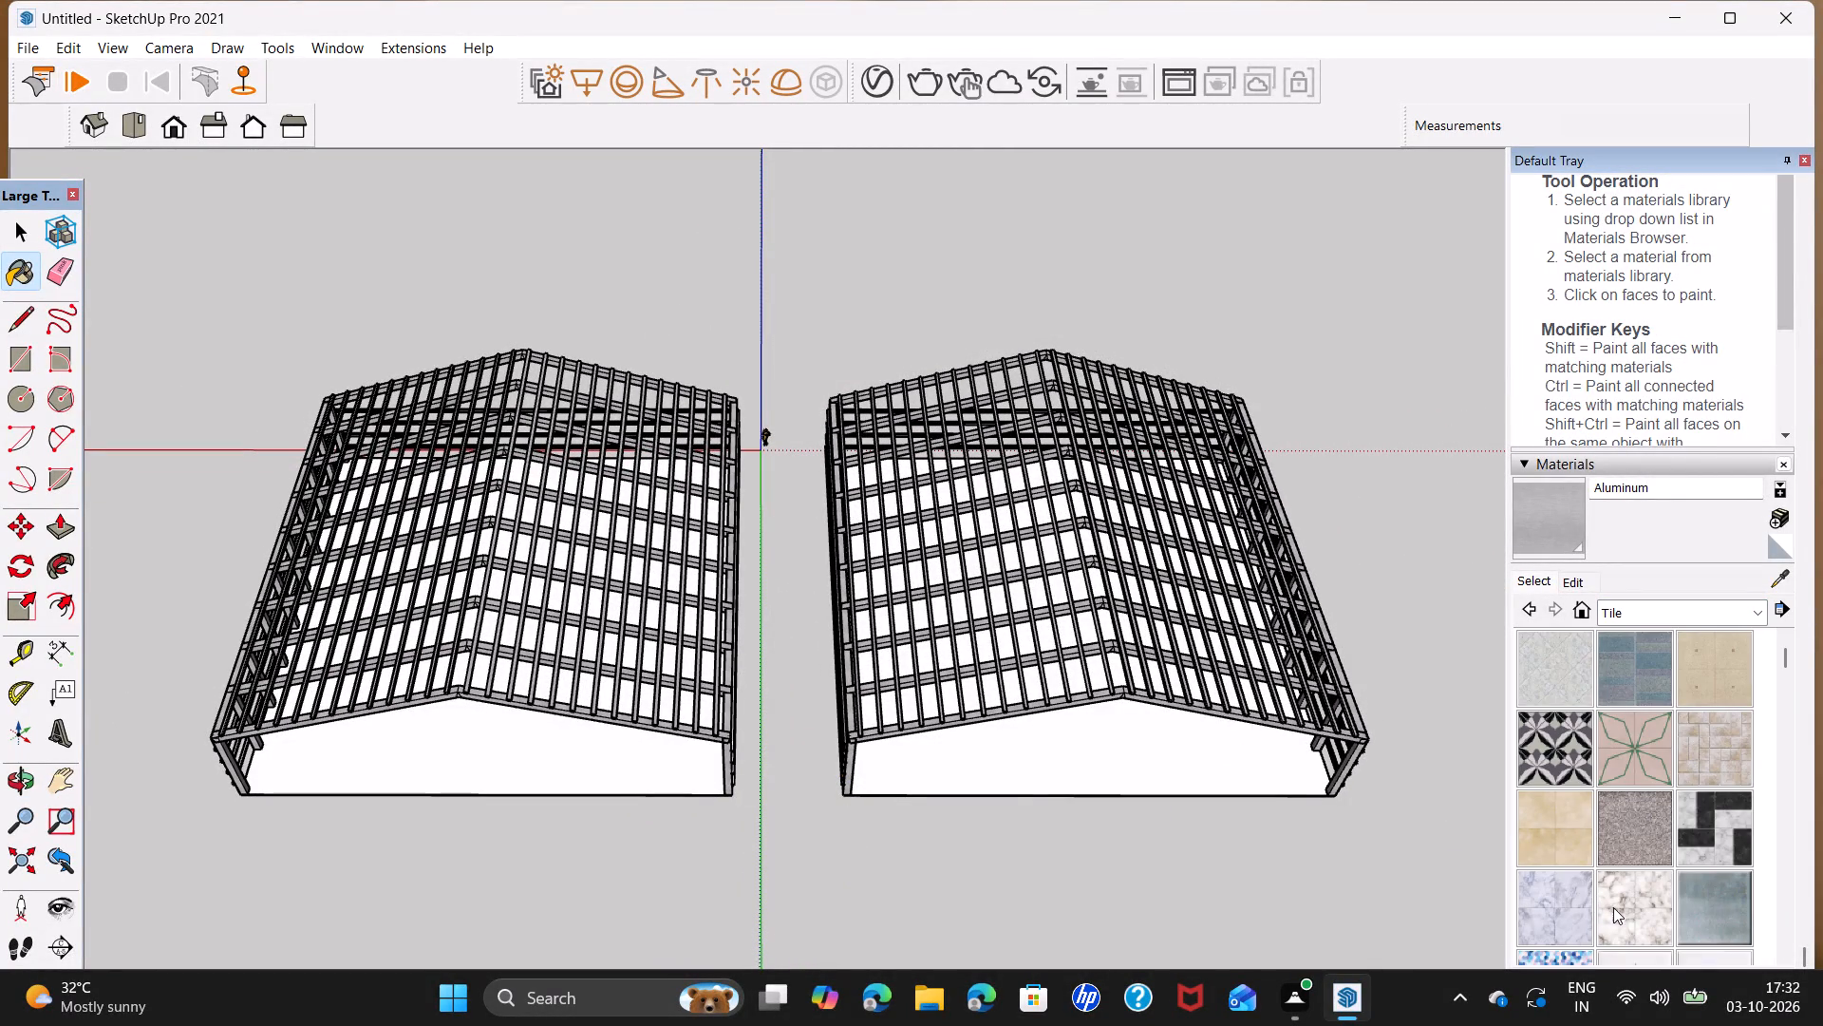
pyautogui.scroll(-9, 1626, 870)
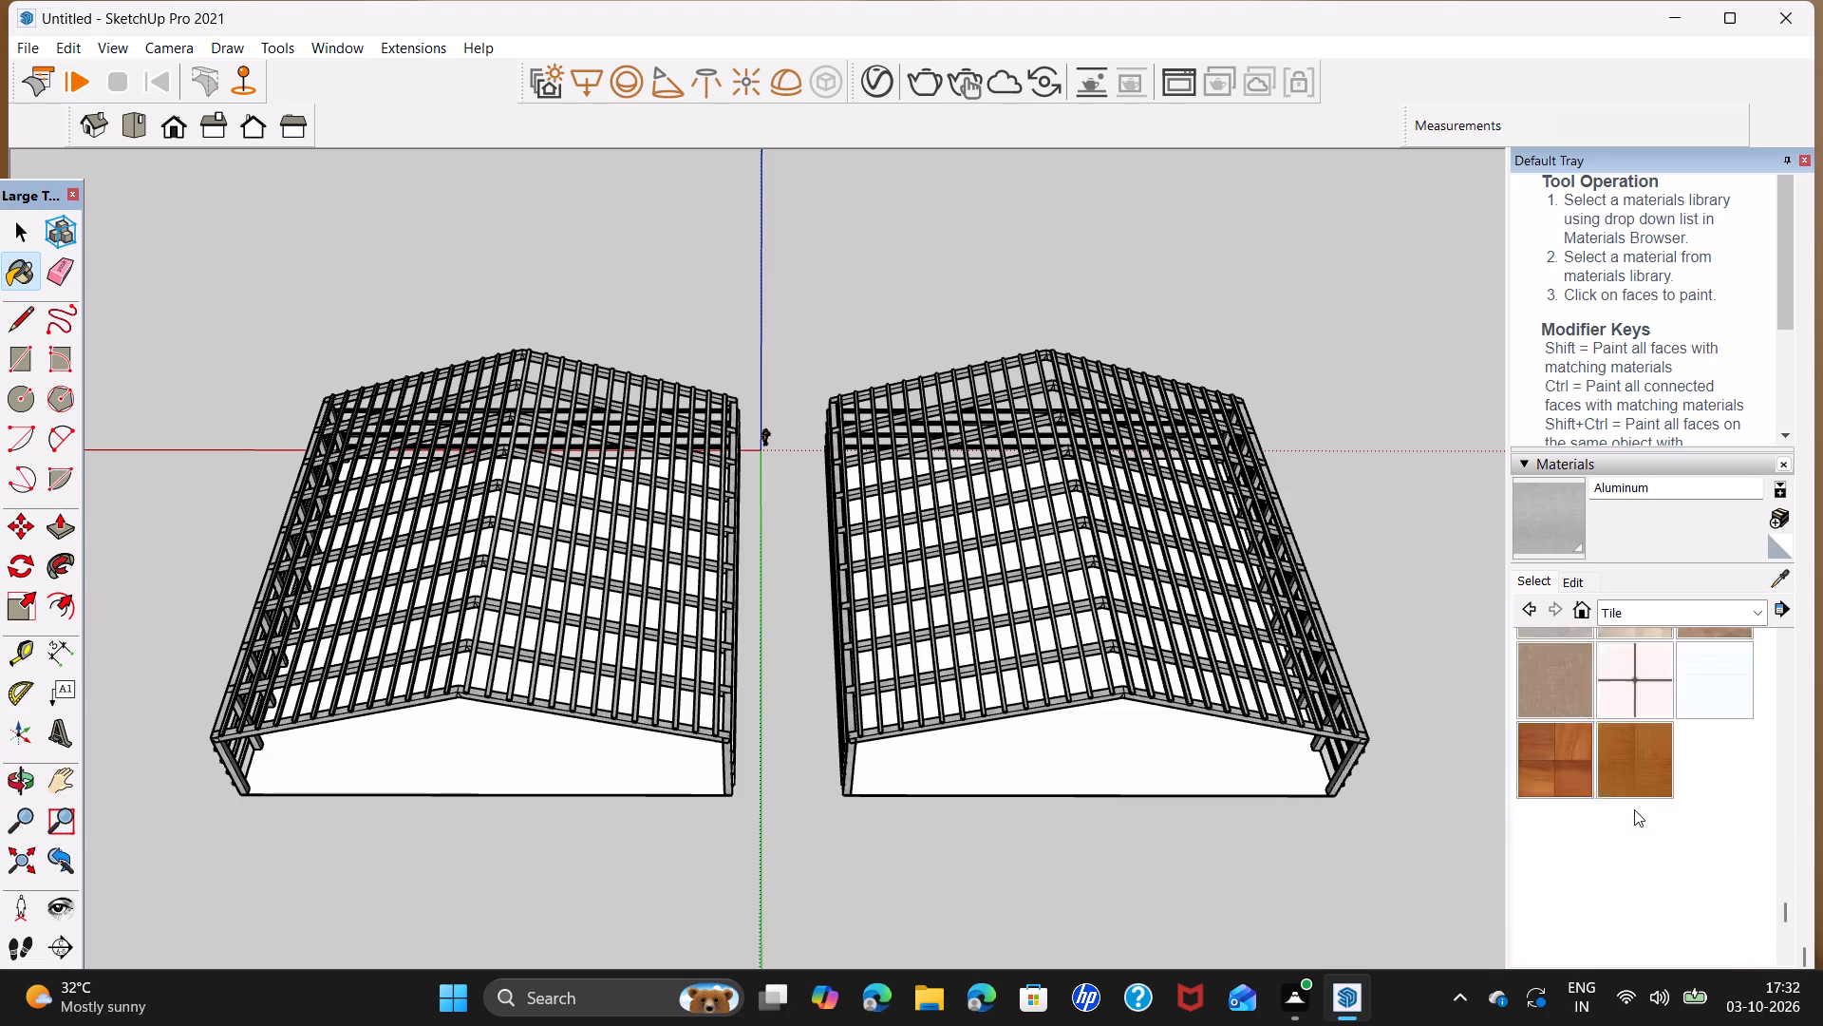
pyautogui.scroll(-2, 1634, 809)
pyautogui.scroll(8, 1634, 809)
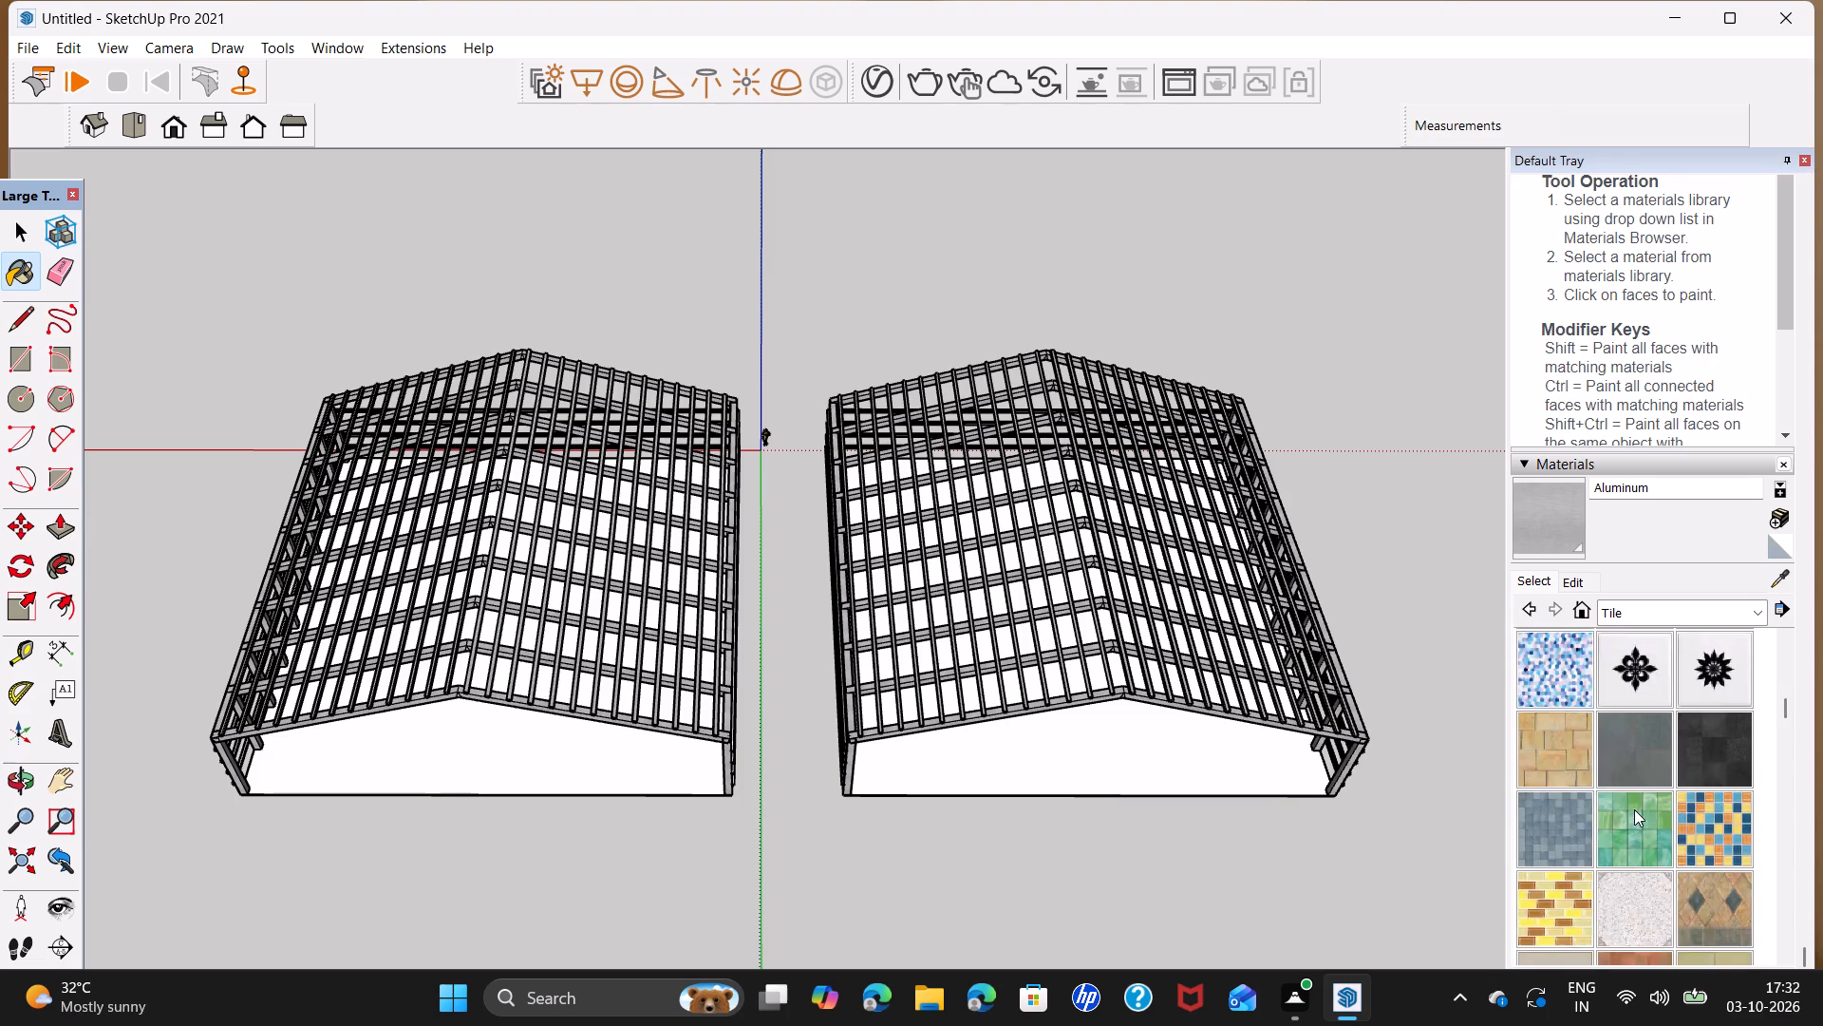
pyautogui.scroll(3, 1634, 809)
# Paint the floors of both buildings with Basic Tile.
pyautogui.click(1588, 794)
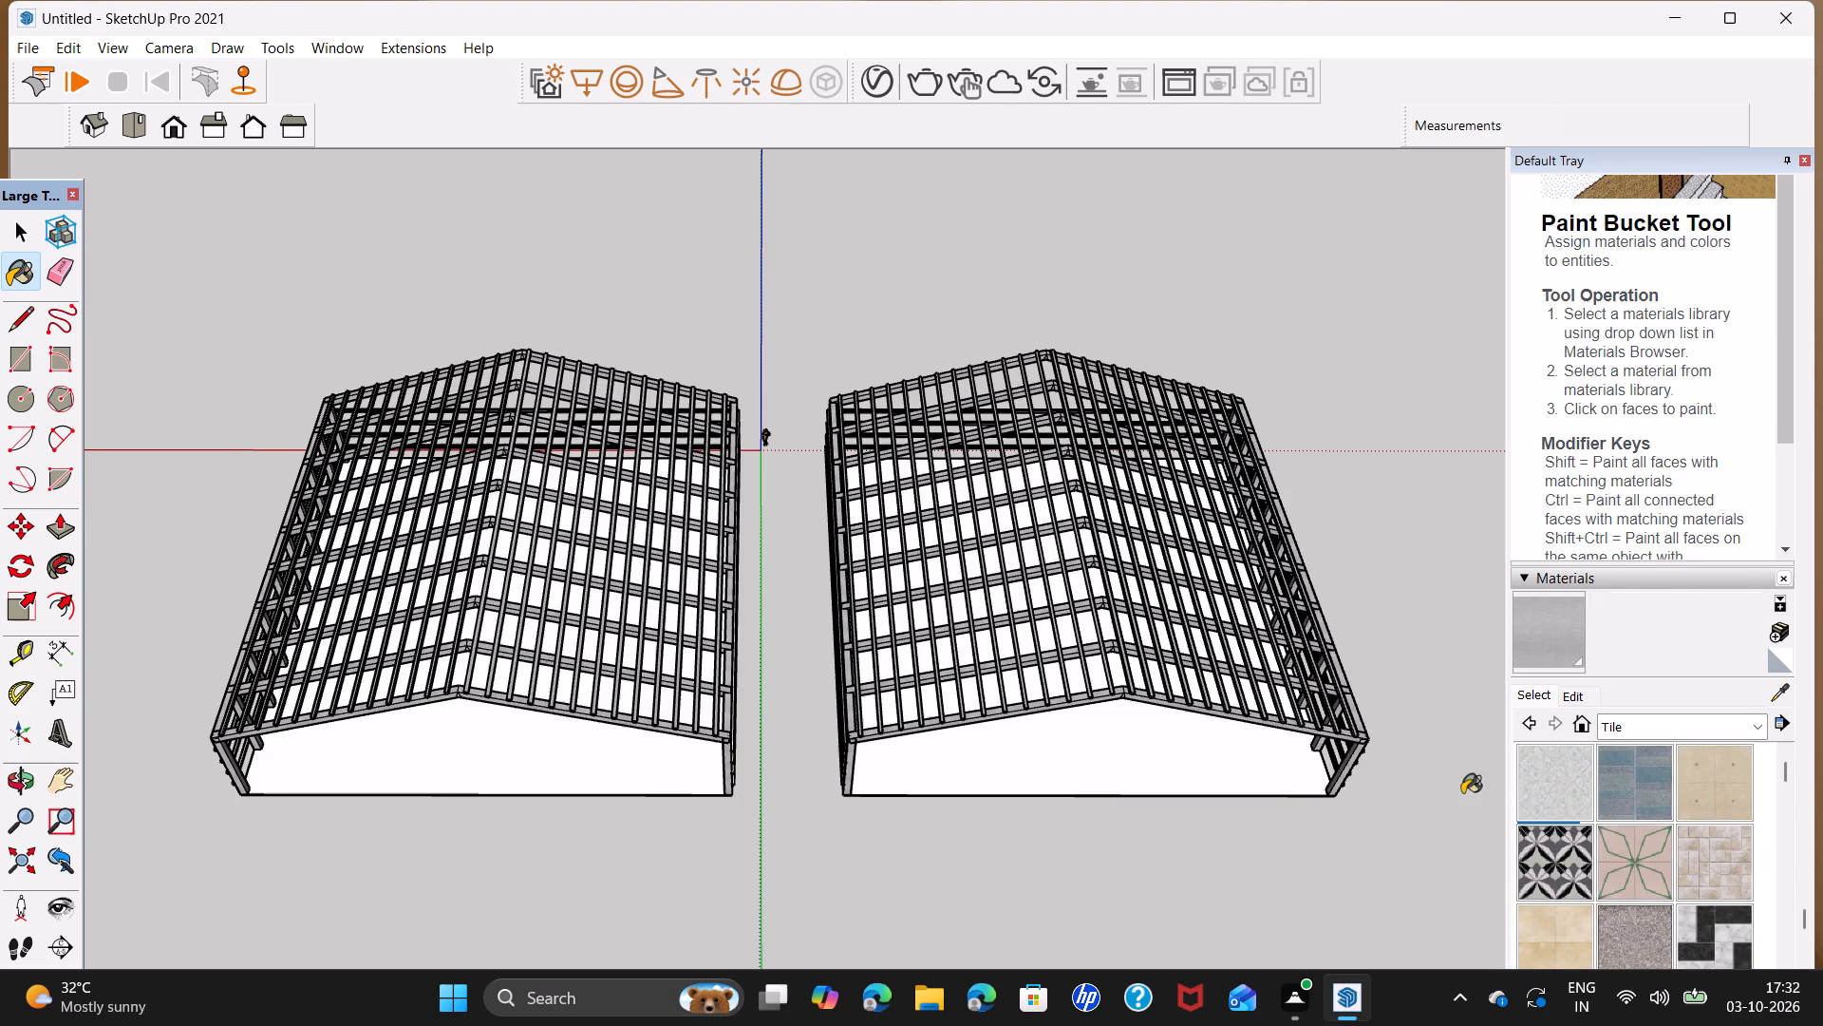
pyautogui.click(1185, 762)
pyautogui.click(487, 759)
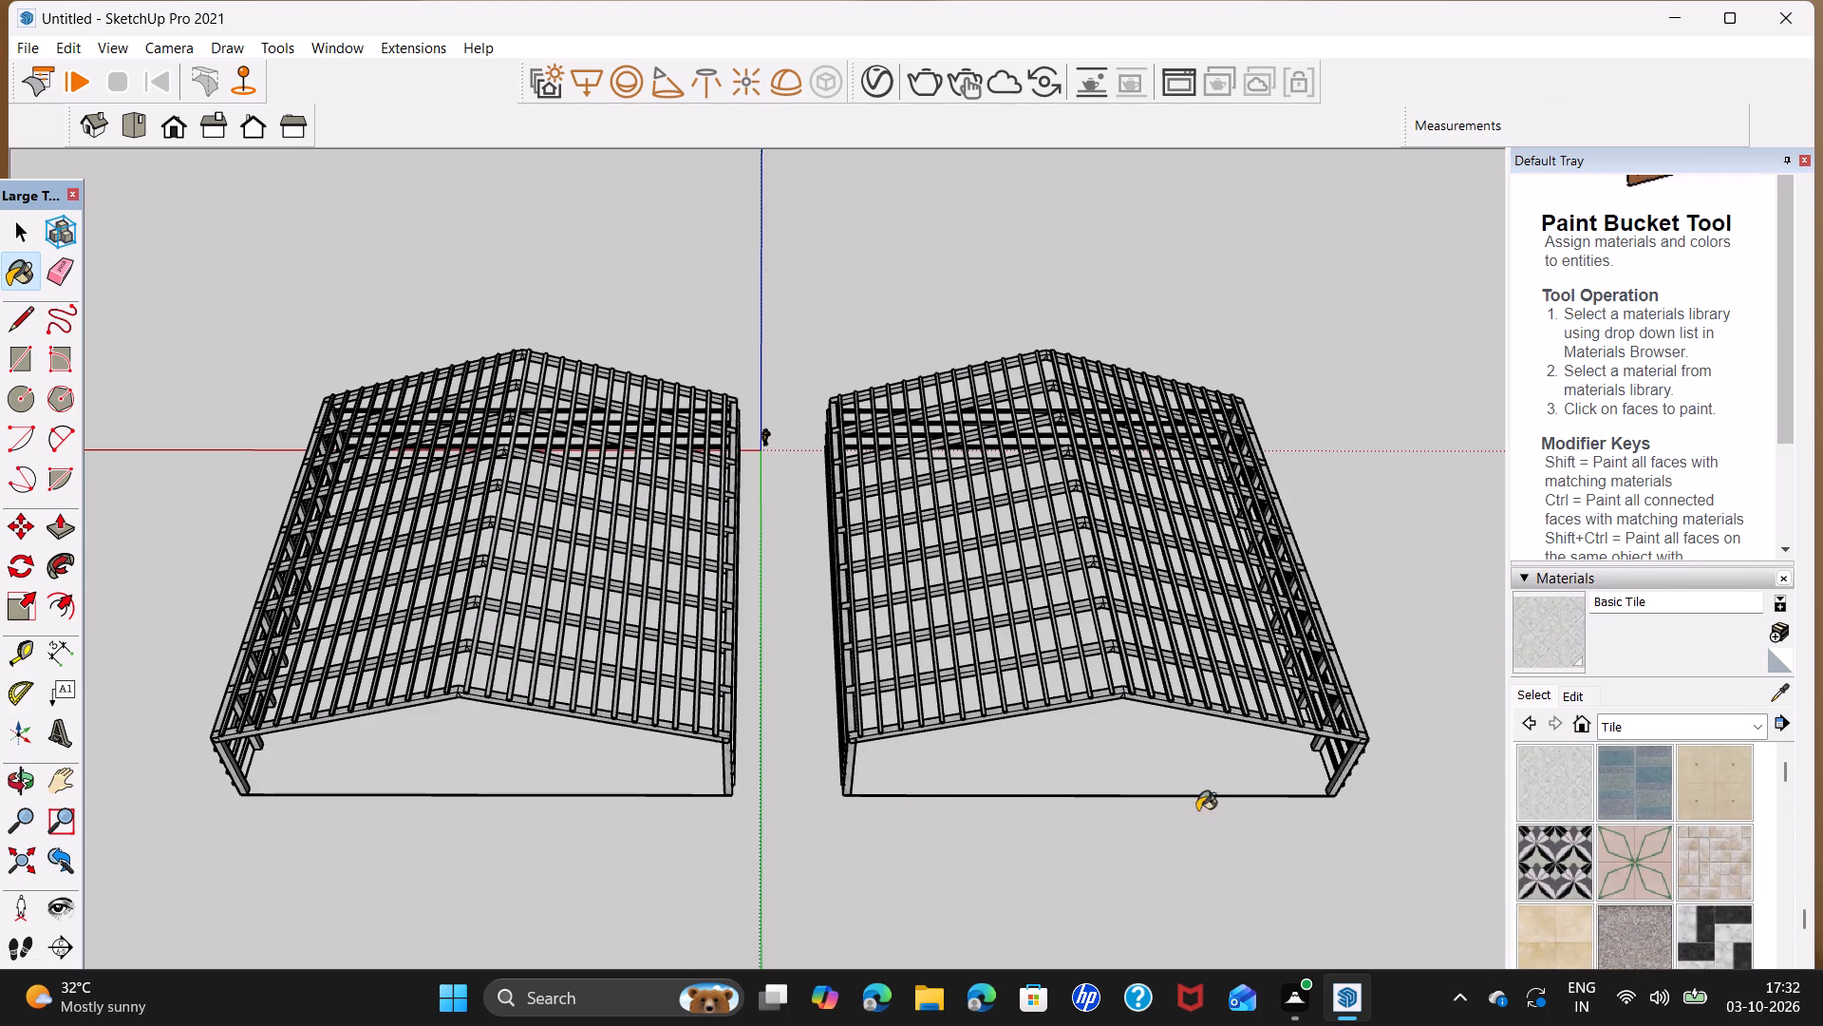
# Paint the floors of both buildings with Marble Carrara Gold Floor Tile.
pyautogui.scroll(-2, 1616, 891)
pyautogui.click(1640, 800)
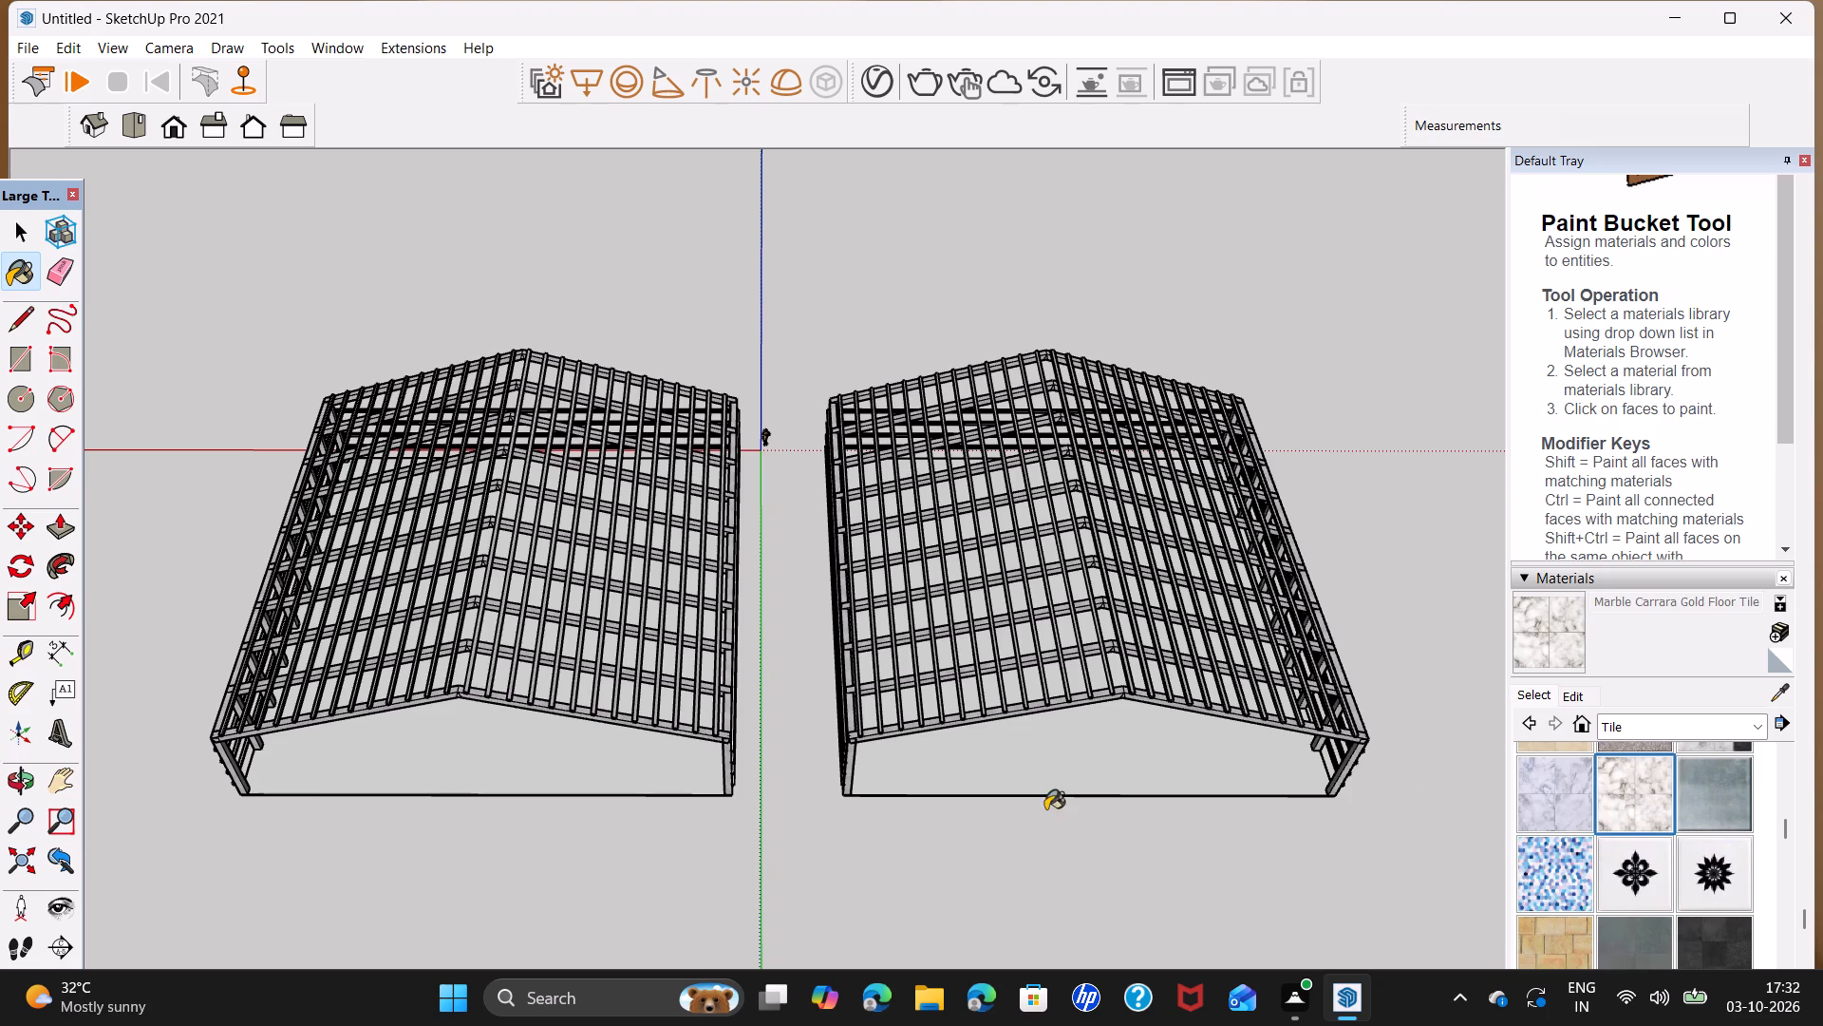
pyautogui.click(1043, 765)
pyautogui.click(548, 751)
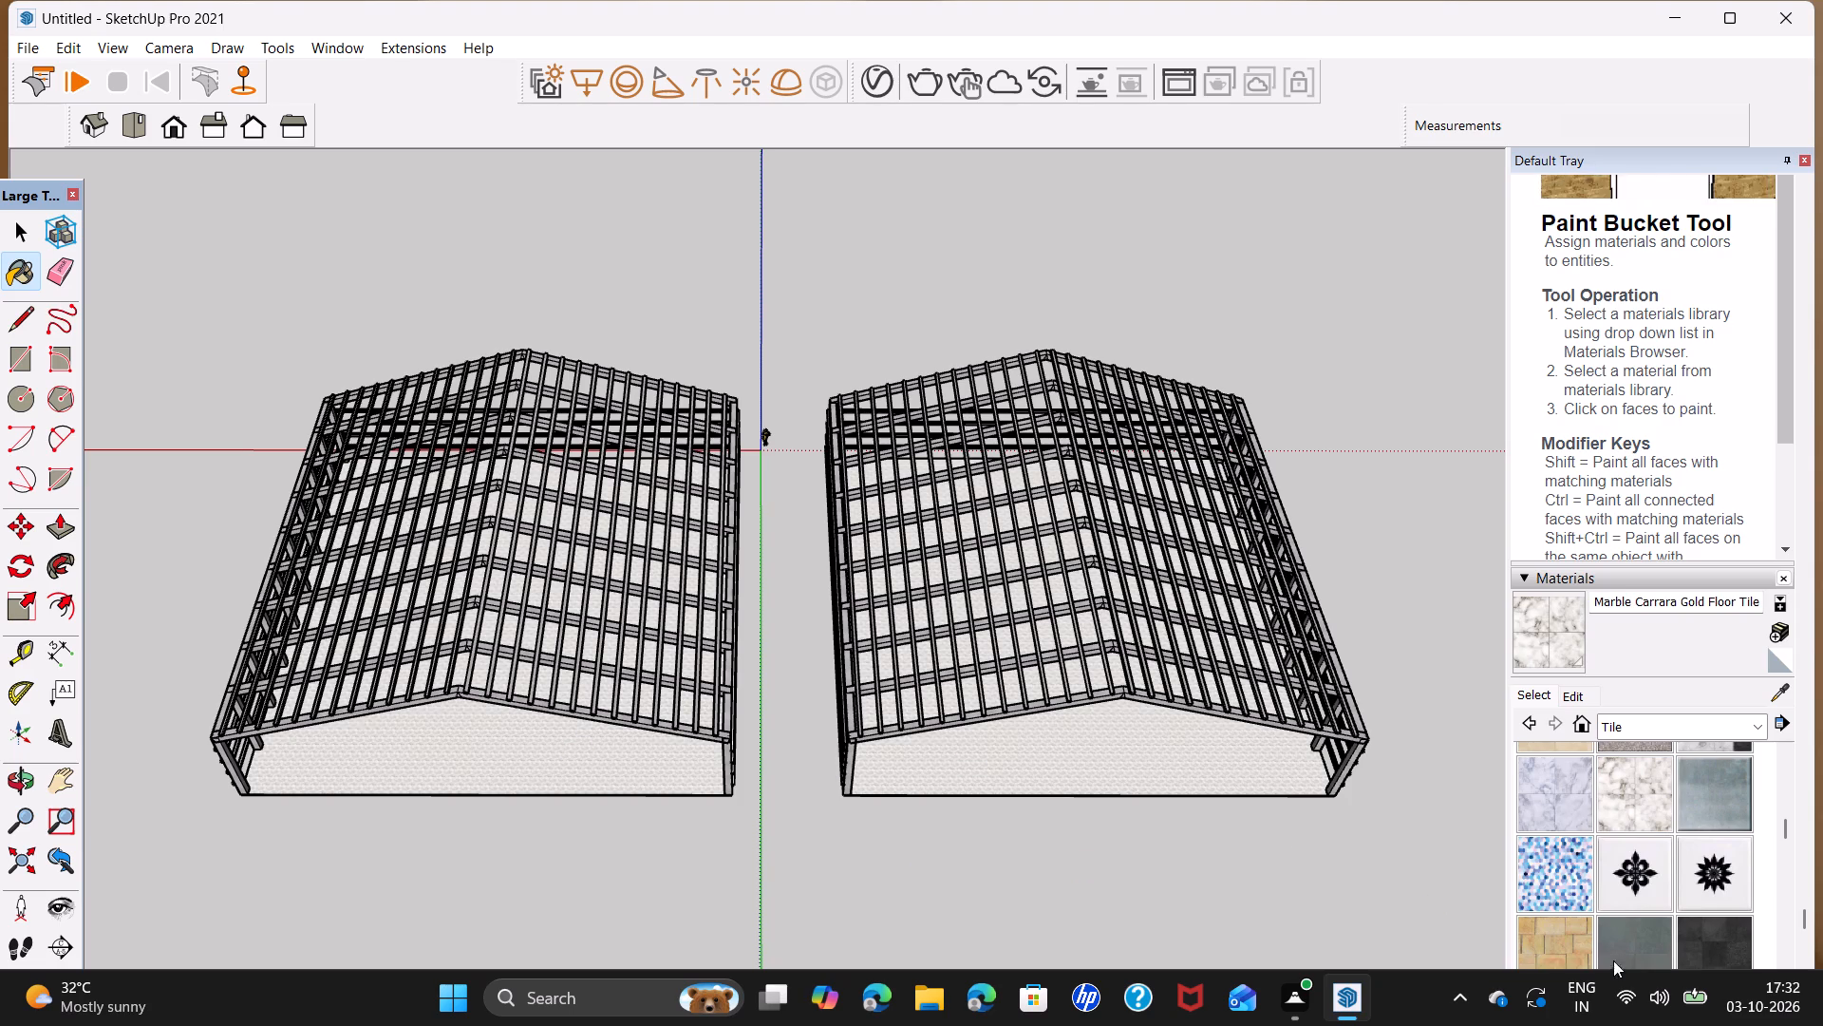
# Paint the floors of both buildings with Terrazzo Tile Accent.
pyautogui.scroll(-2, 1634, 922)
pyautogui.click(1643, 885)
pyautogui.click(1042, 751)
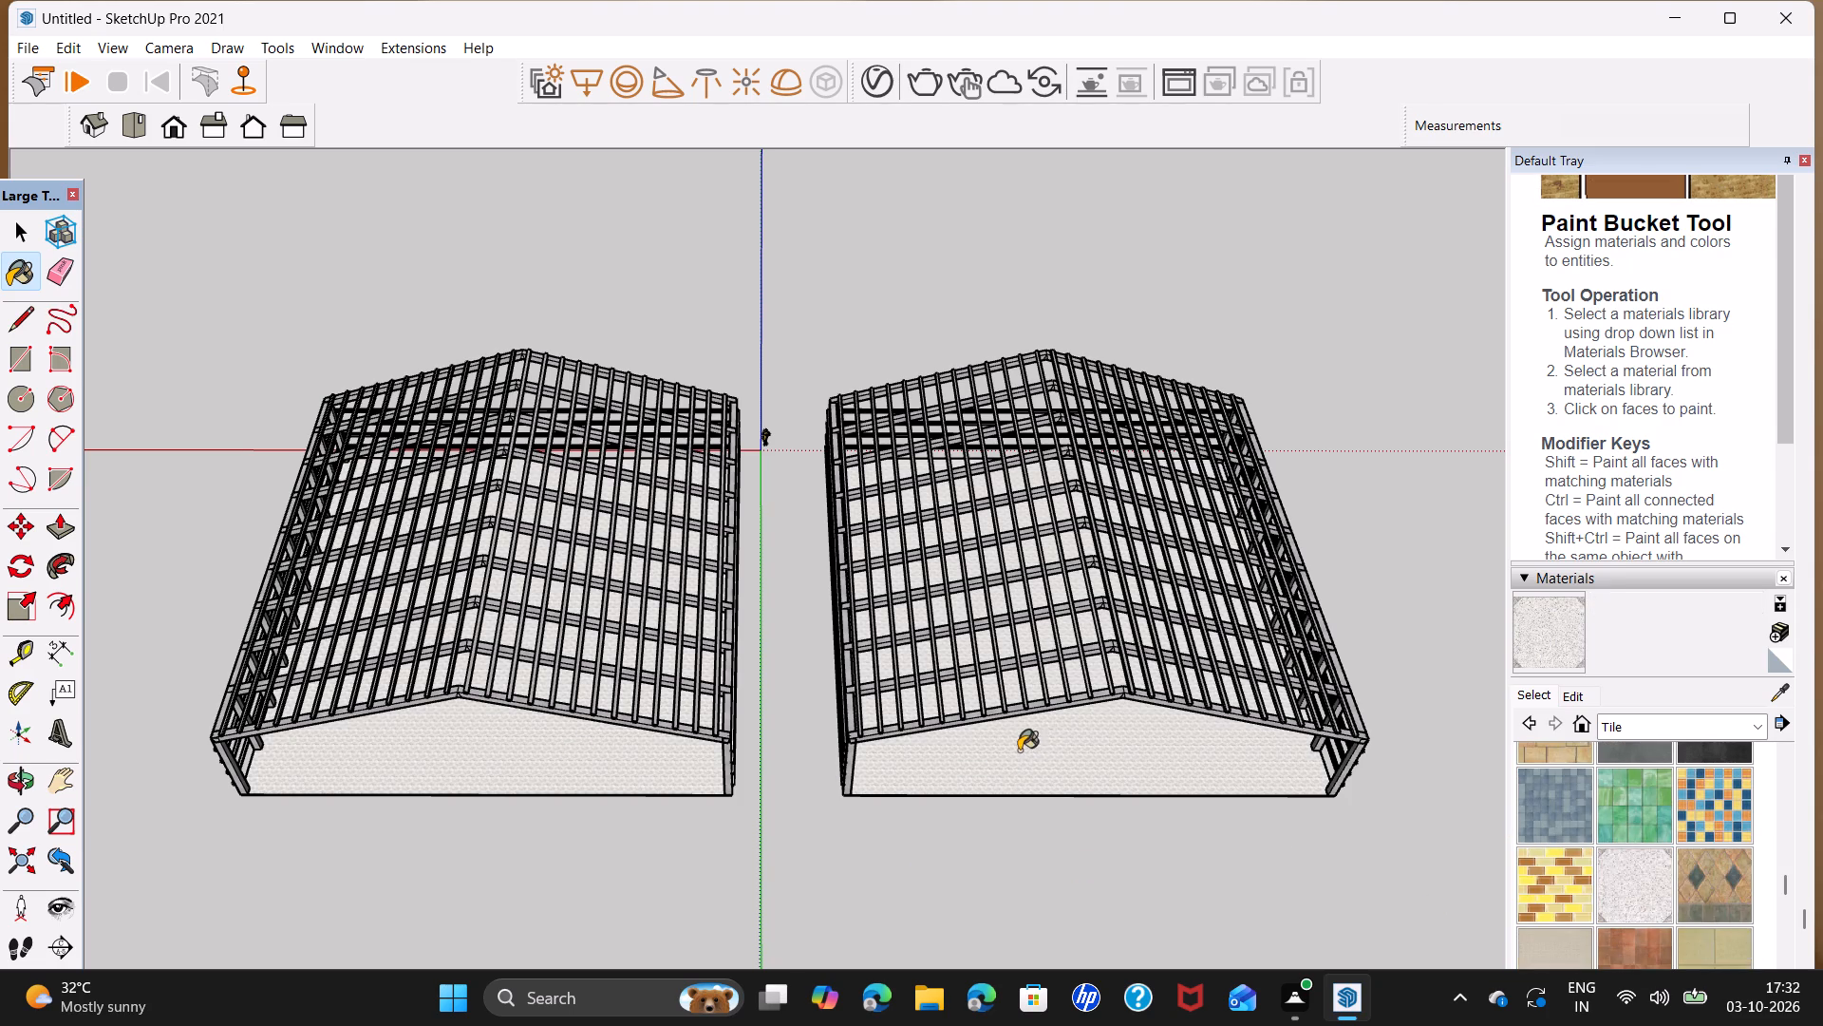
pyautogui.click(525, 742)
pyautogui.press('space')
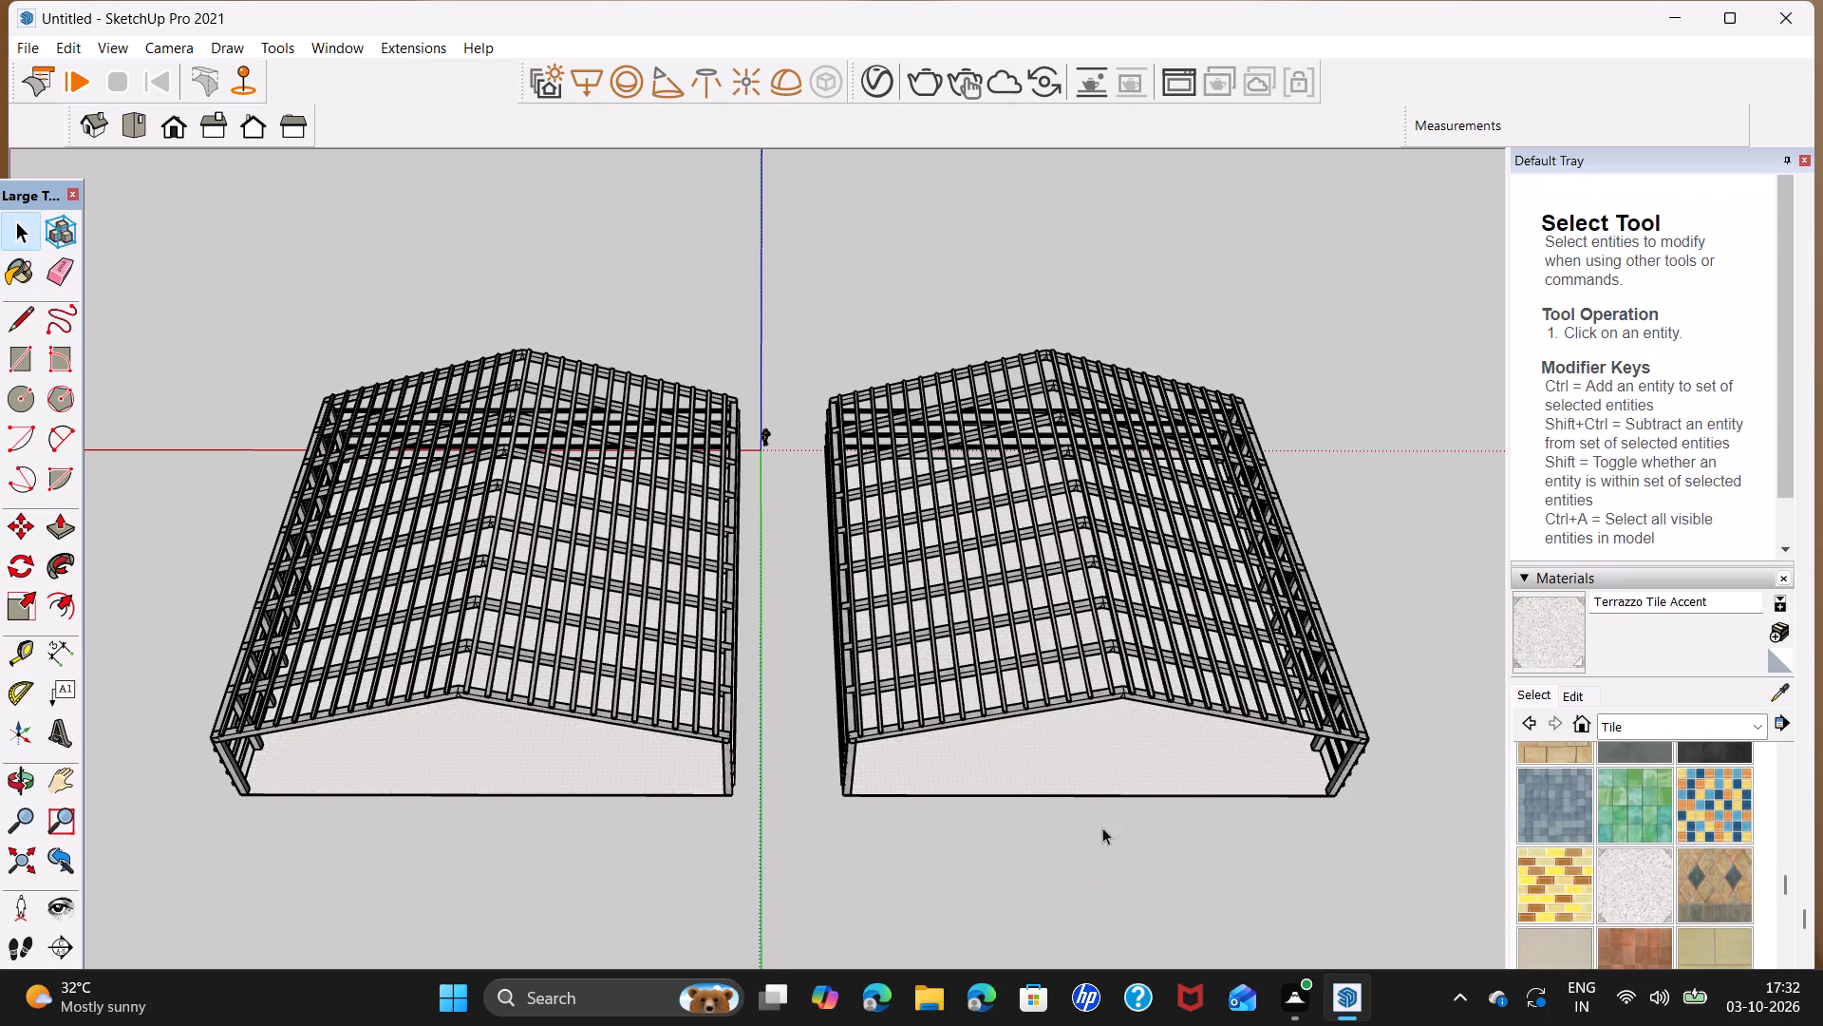
# Examine both frames and their tiled floors from above at several angles and distances.
pyautogui.scroll(-2, 939, 715)
pyautogui.keyDown('shift'); pyautogui.moveTo(1023, 671); pyautogui.dragTo(1013, 749, button='middle'); pyautogui.keyUp('shift')
pyautogui.moveTo(1034, 791); pyautogui.dragTo(1042, 876, button='middle')
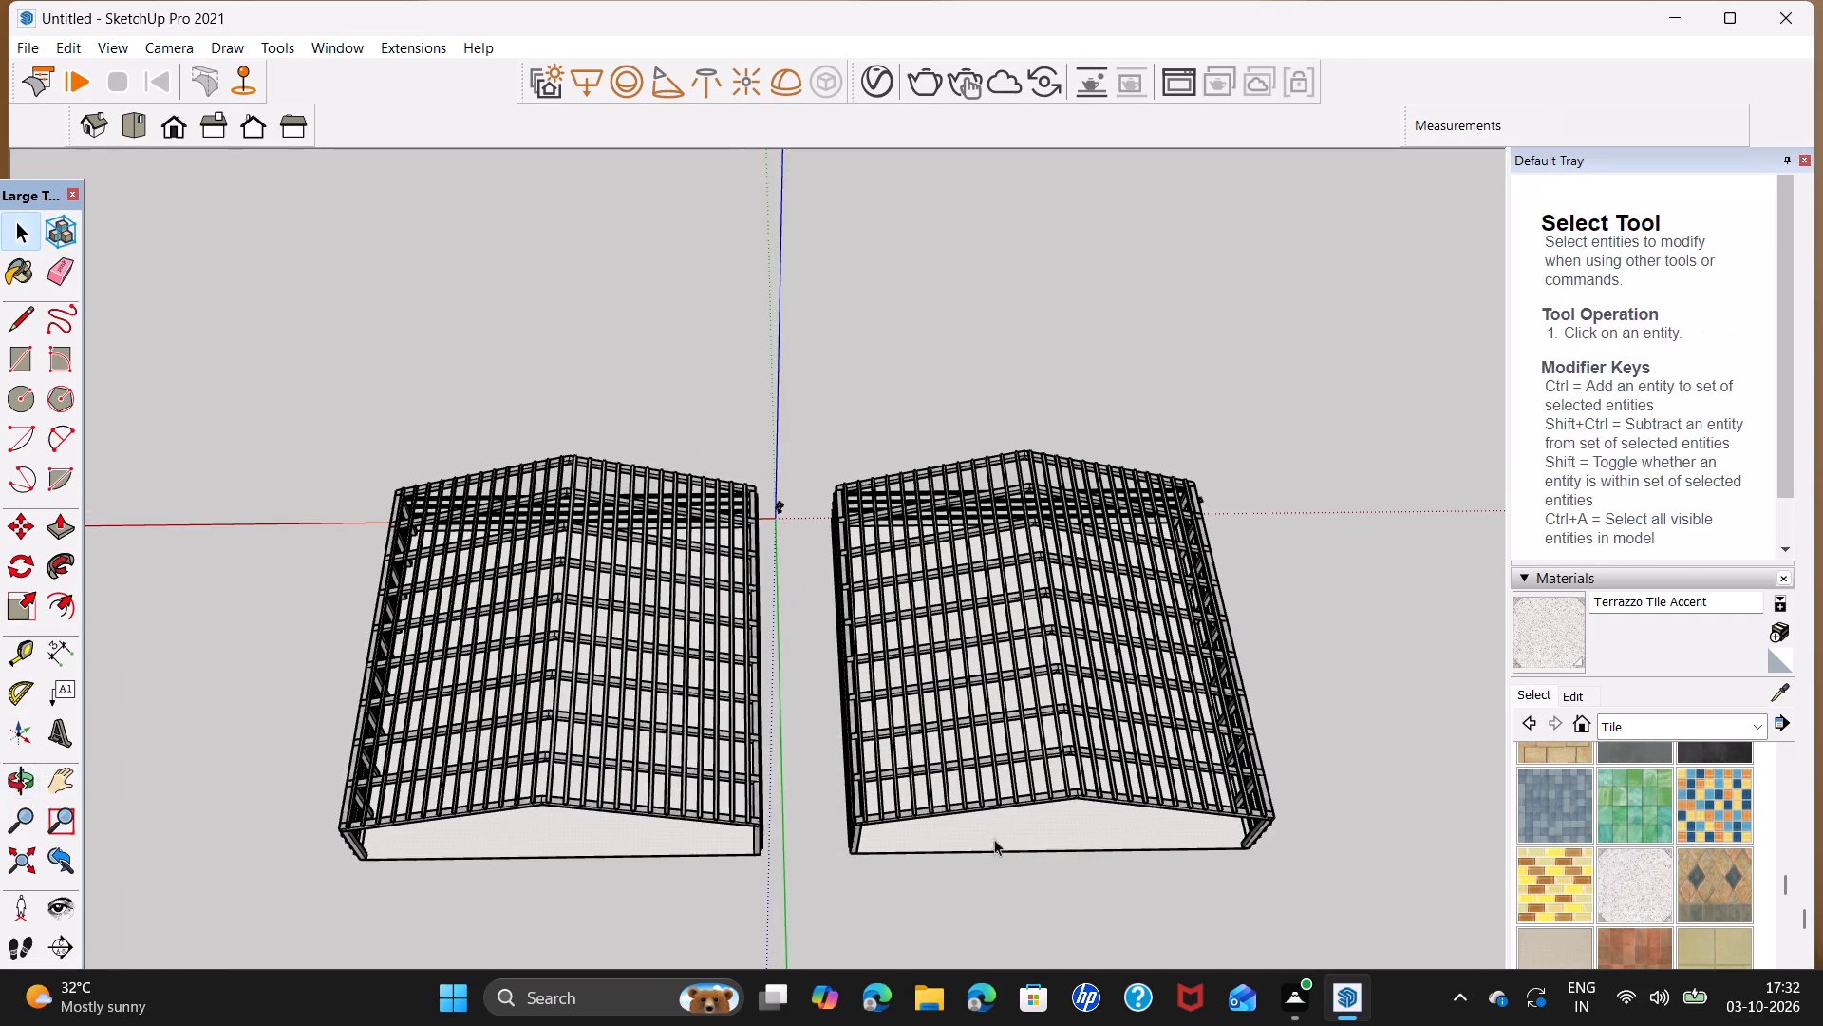
pyautogui.keyDown('shift'); pyautogui.moveTo(991, 832); pyautogui.dragTo(966, 759, button='middle'); pyautogui.keyUp('shift')
pyautogui.scroll(2, 948, 746)
pyautogui.keyDown('shift'); pyautogui.moveTo(958, 742); pyautogui.dragTo(998, 742, button='middle'); pyautogui.keyUp('shift')
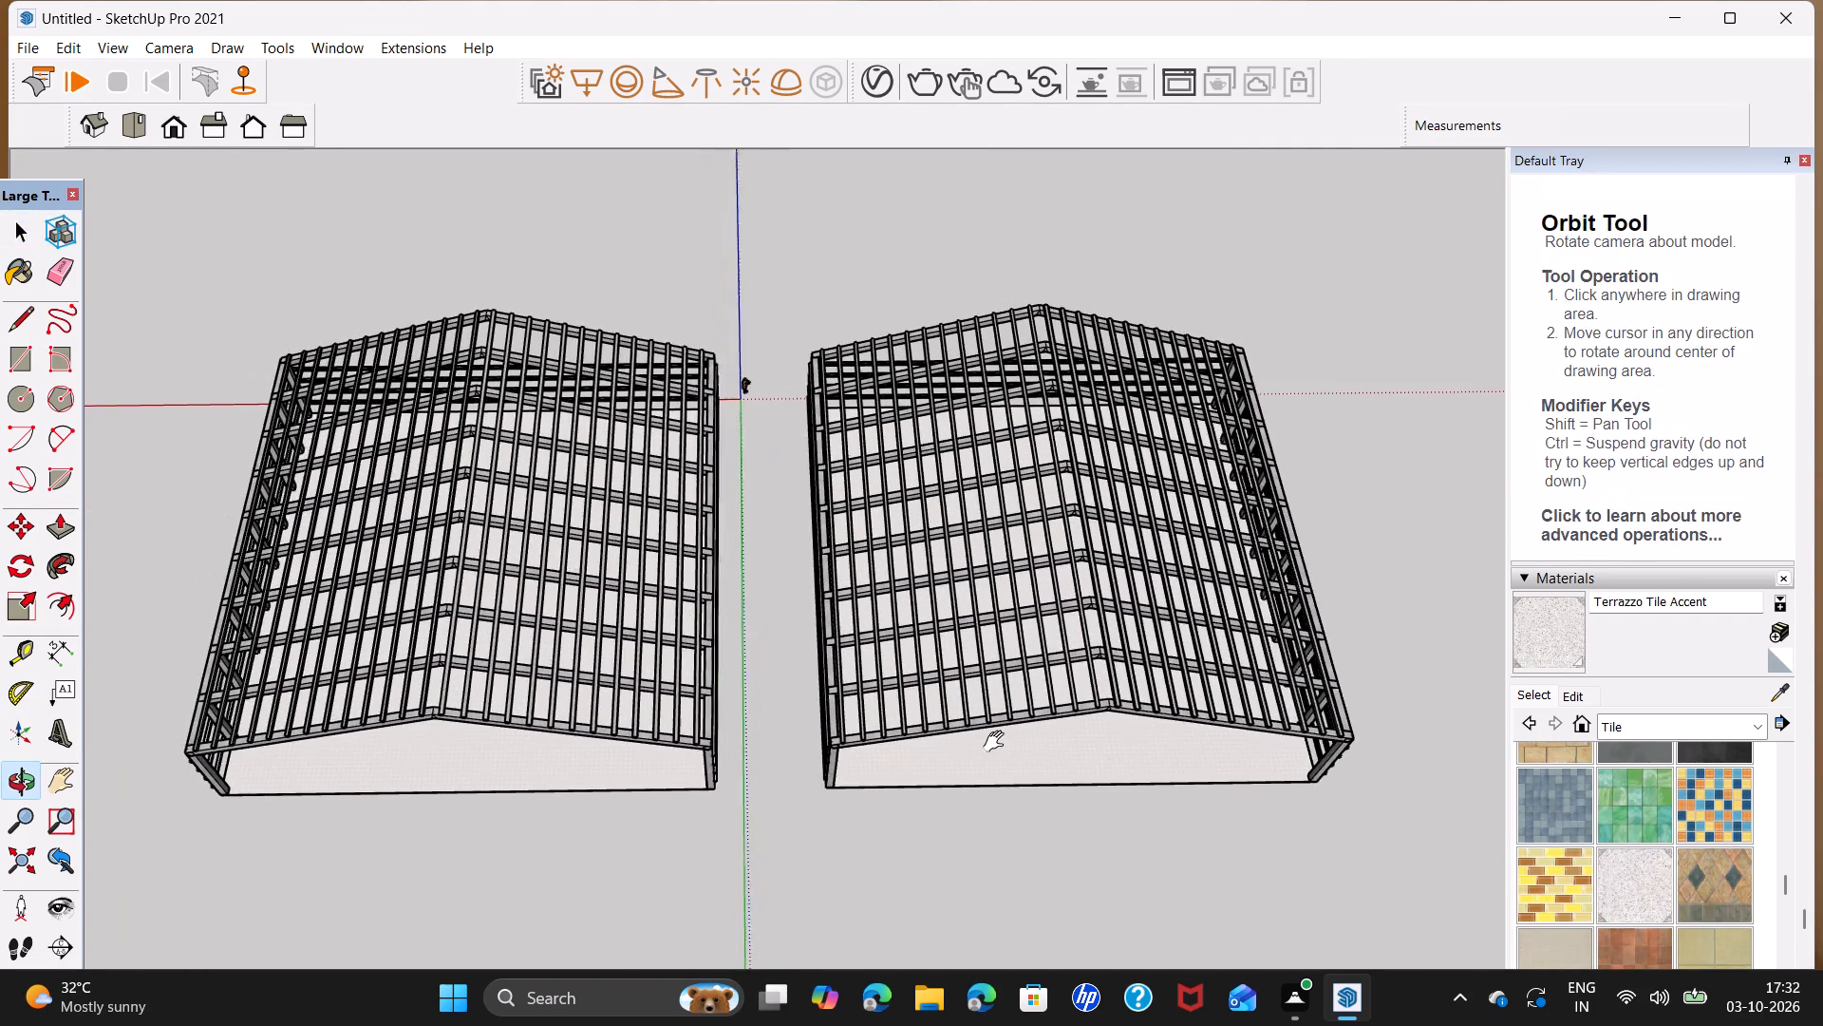
pyautogui.keyDown('shift'); pyautogui.moveTo(998, 742); pyautogui.dragTo(1019, 739, button='middle'); pyautogui.keyUp('shift')
pyautogui.scroll(2, 991, 724)
pyautogui.keyDown('shift'); pyautogui.moveTo(990, 722); pyautogui.dragTo(993, 738, button='middle'); pyautogui.keyUp('shift')
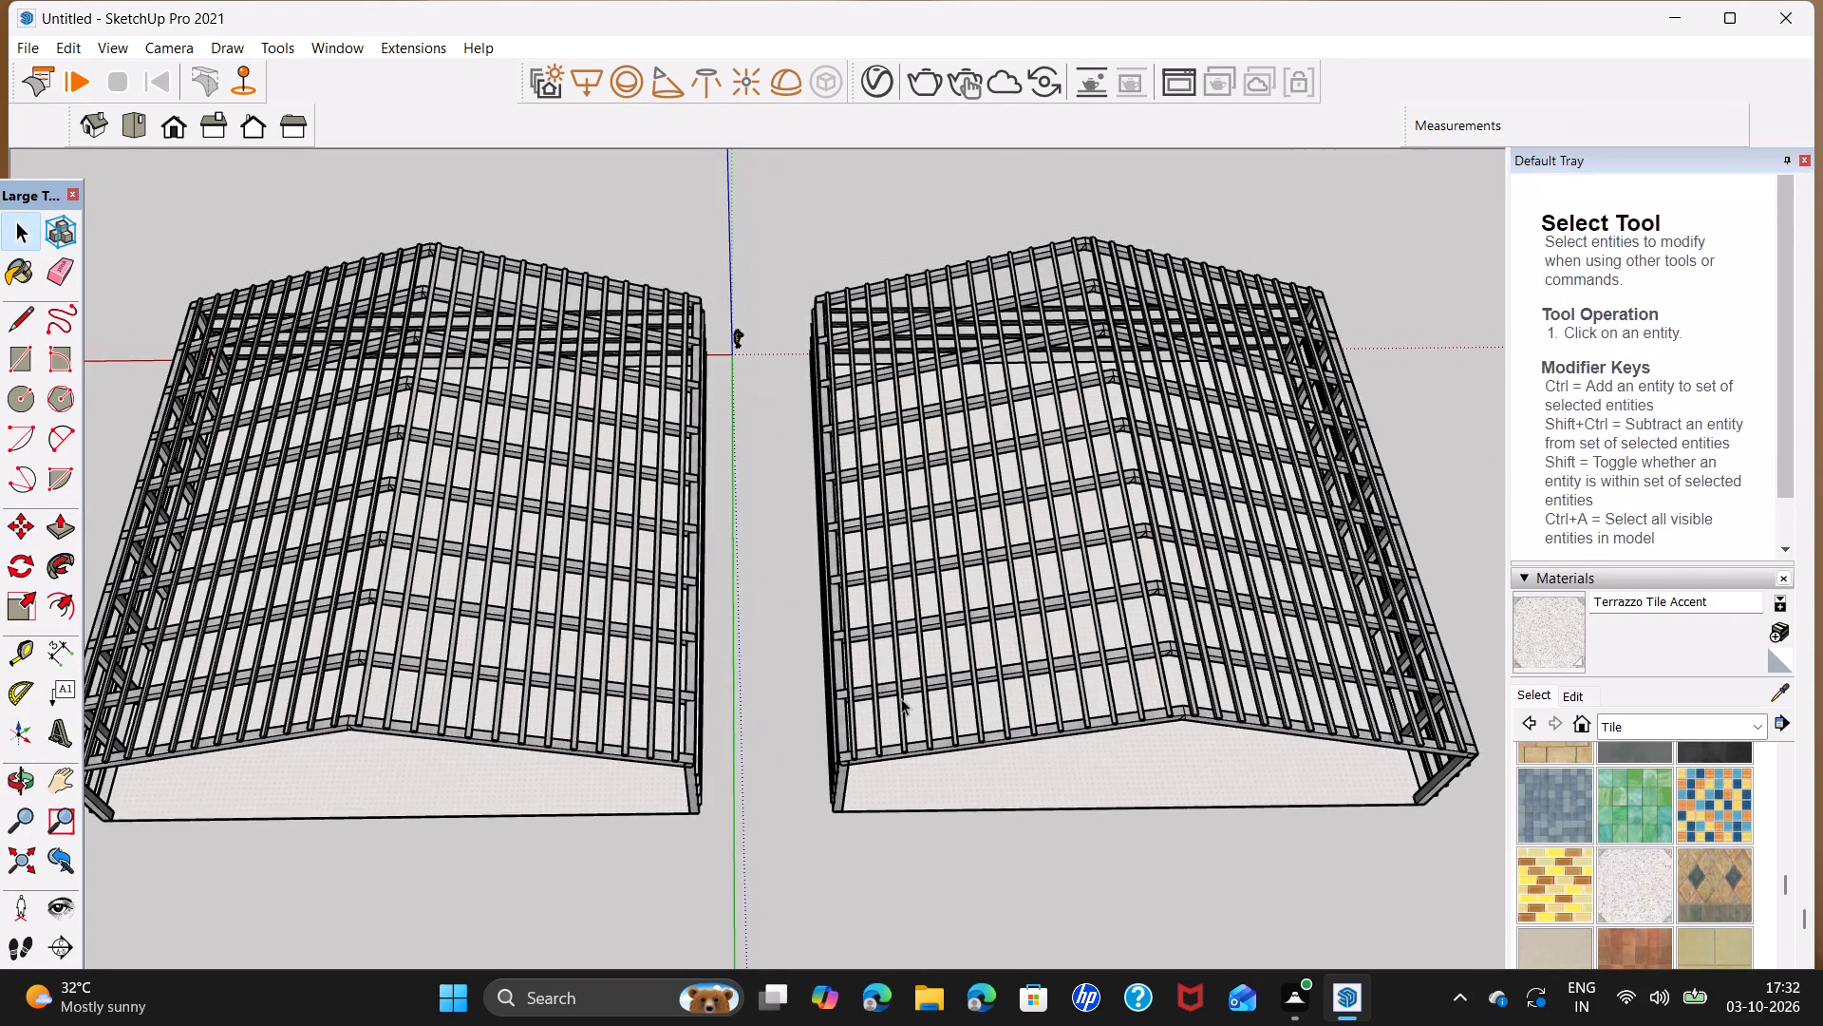
pyautogui.keyDown('shift'); pyautogui.moveTo(901, 698); pyautogui.dragTo(942, 681, button='middle'); pyautogui.keyUp('shift')
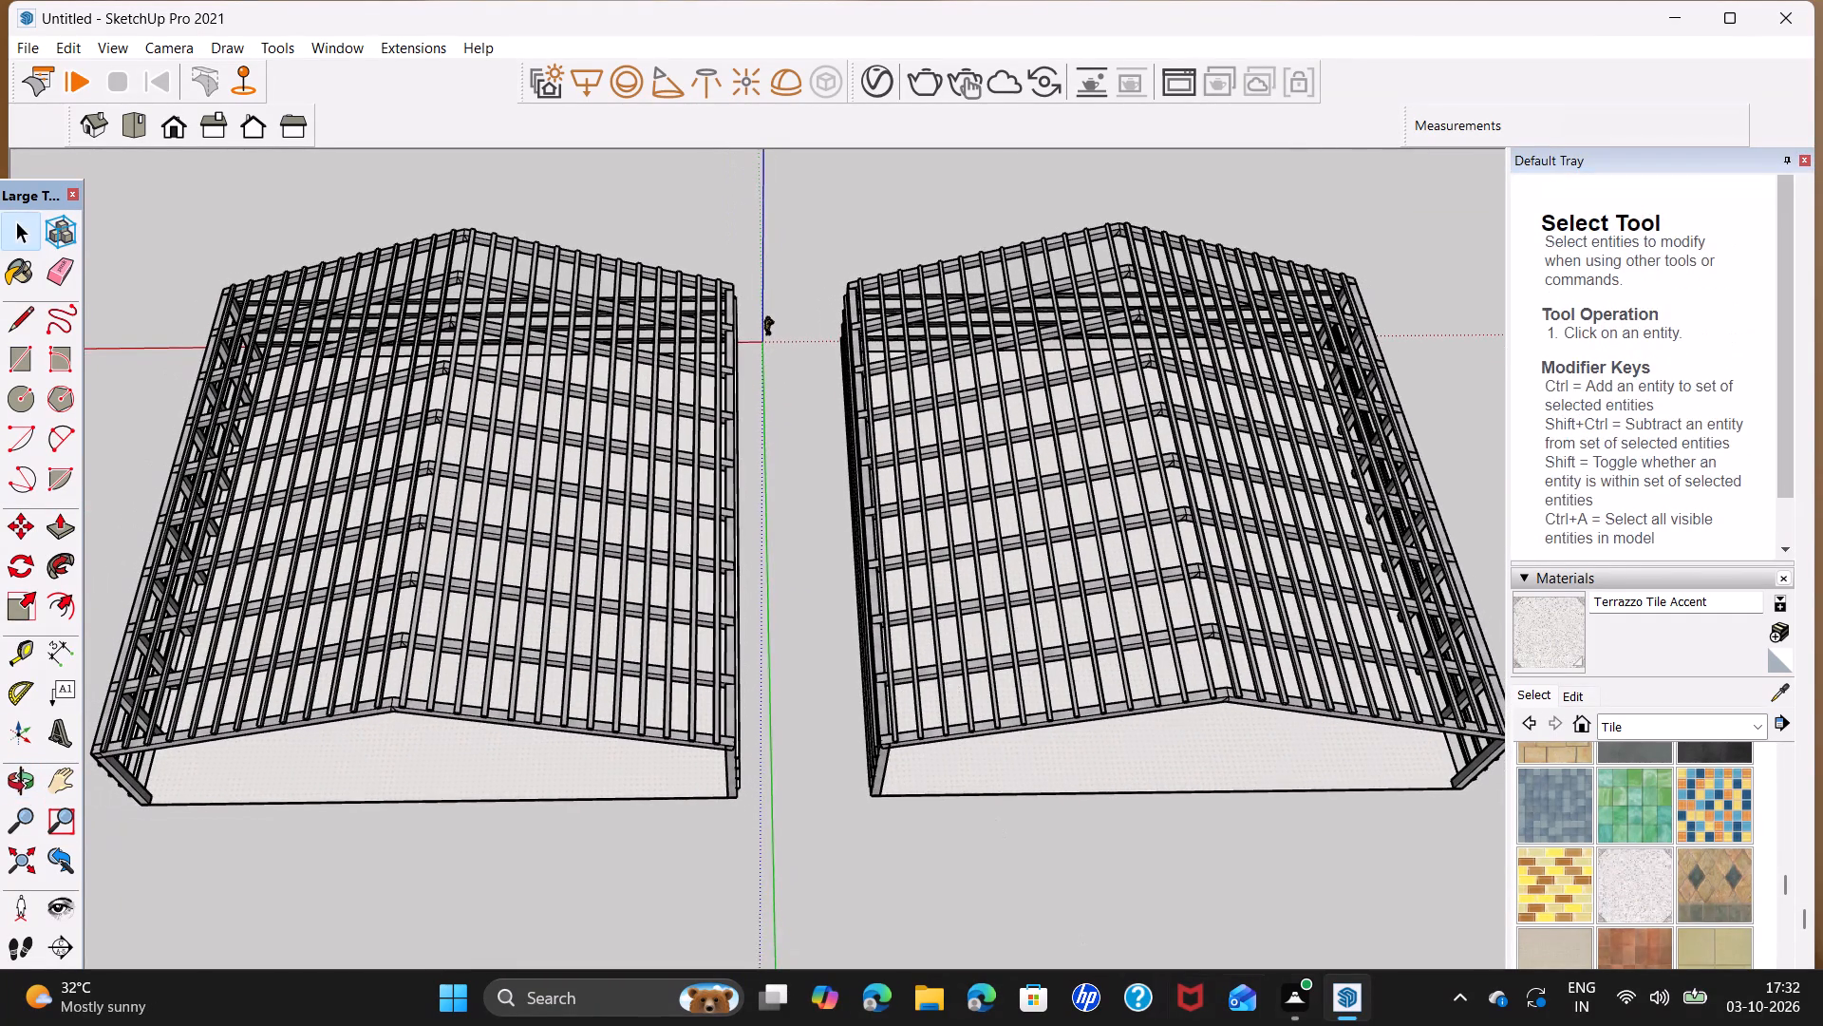
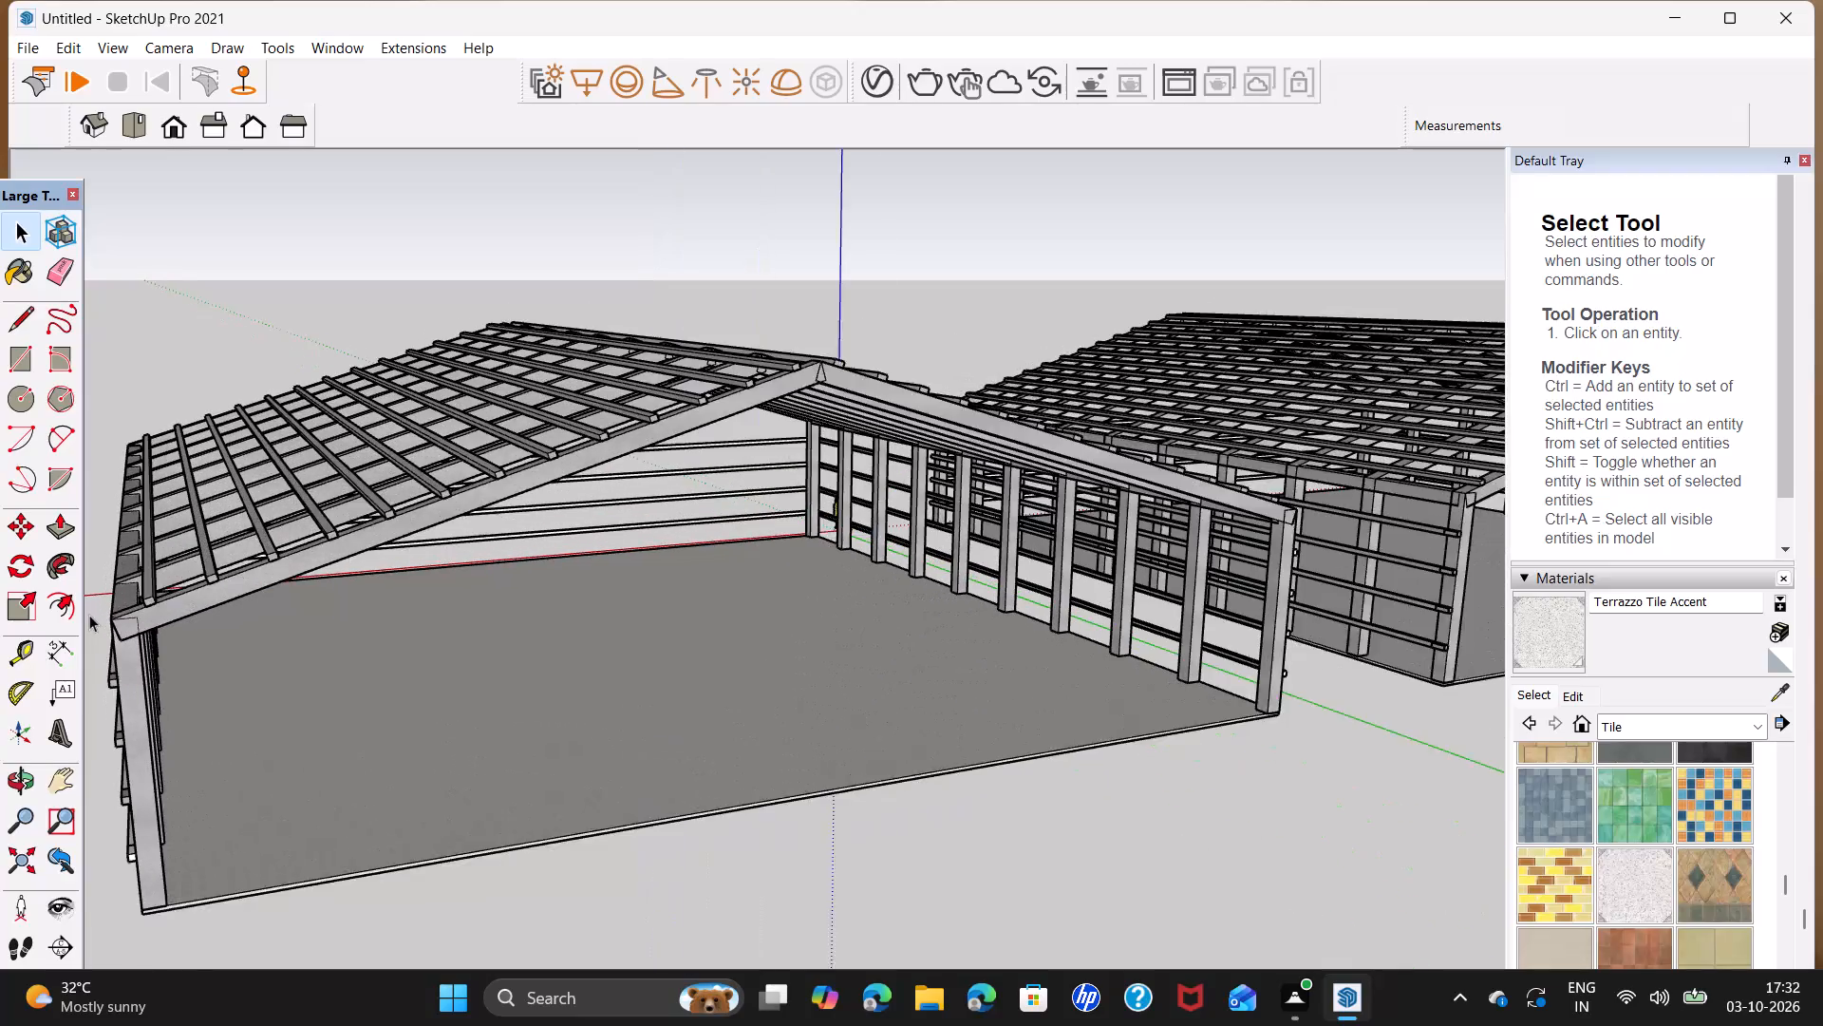
# Draw a triangular gusset face between the end column and rafter, about 2' 4" along the rafter and 2' 7" down the column.
pyautogui.moveTo(155, 698); pyautogui.dragTo(118, 642, button='middle')
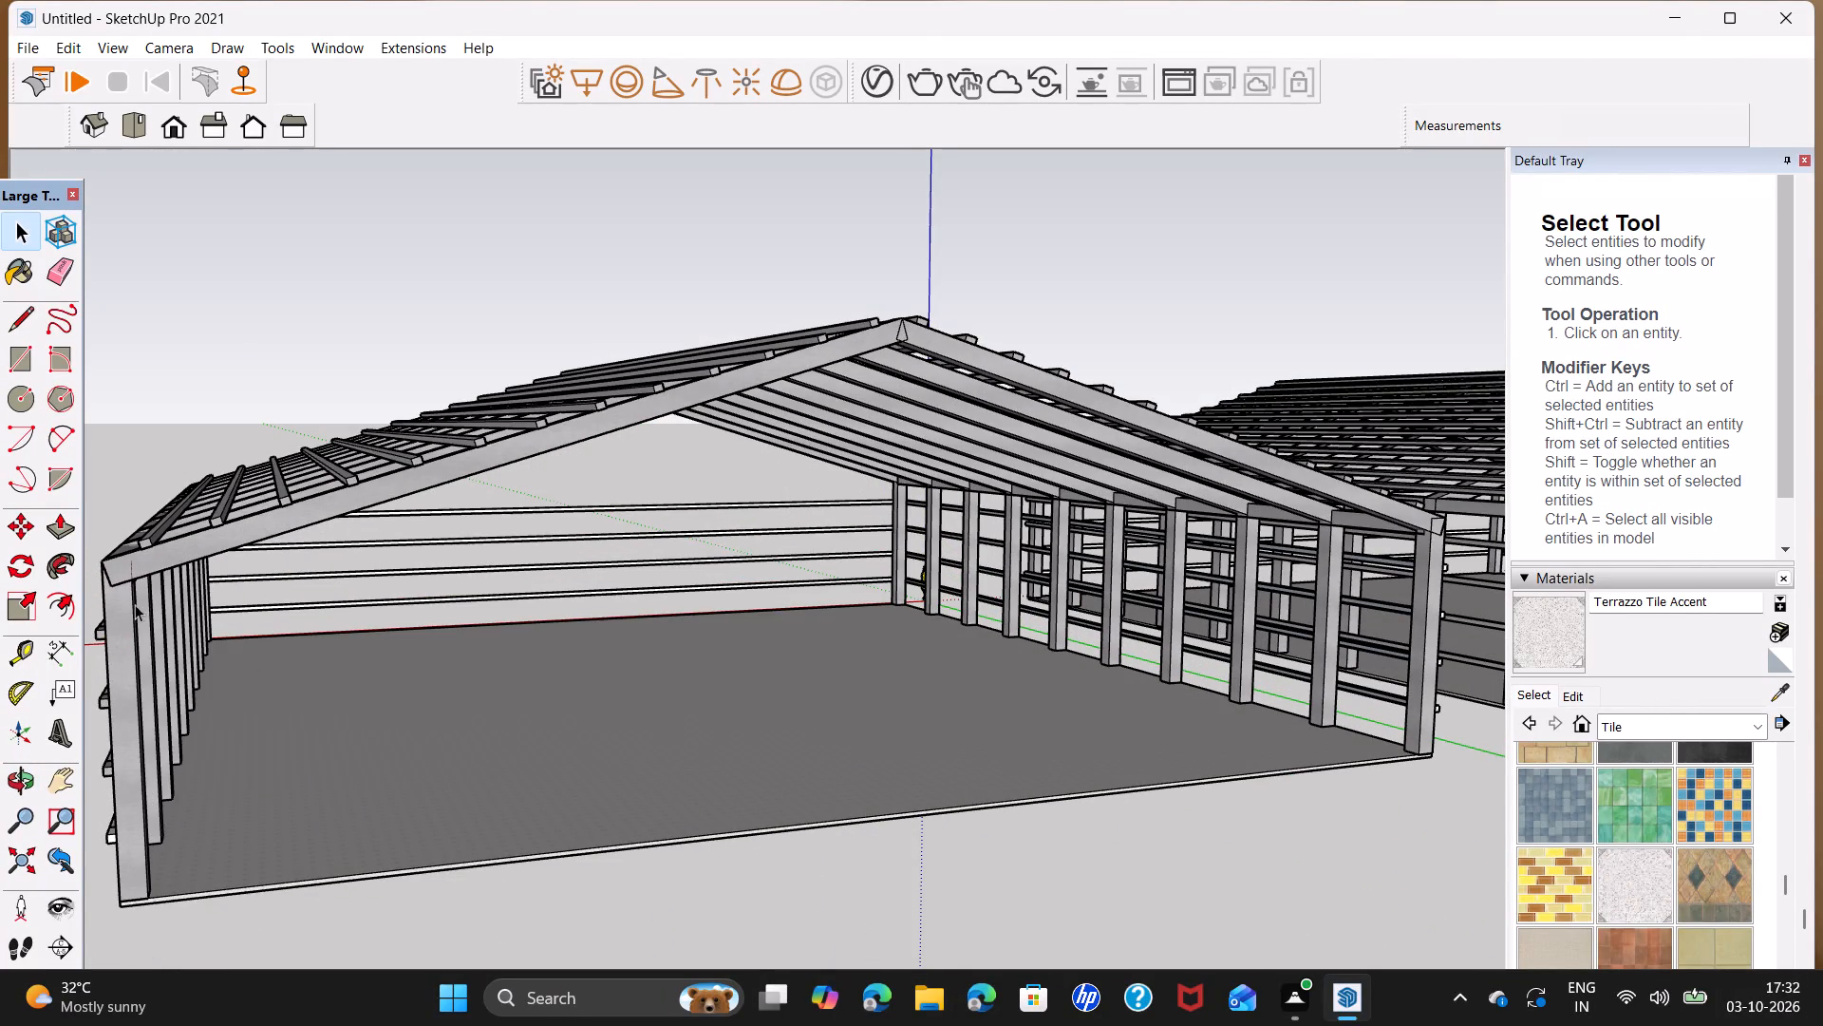
pyautogui.keyDown('shift'); pyautogui.moveTo(135, 604); pyautogui.dragTo(376, 538, button='middle'); pyautogui.keyUp('shift')
pyautogui.scroll(10, 376, 538)
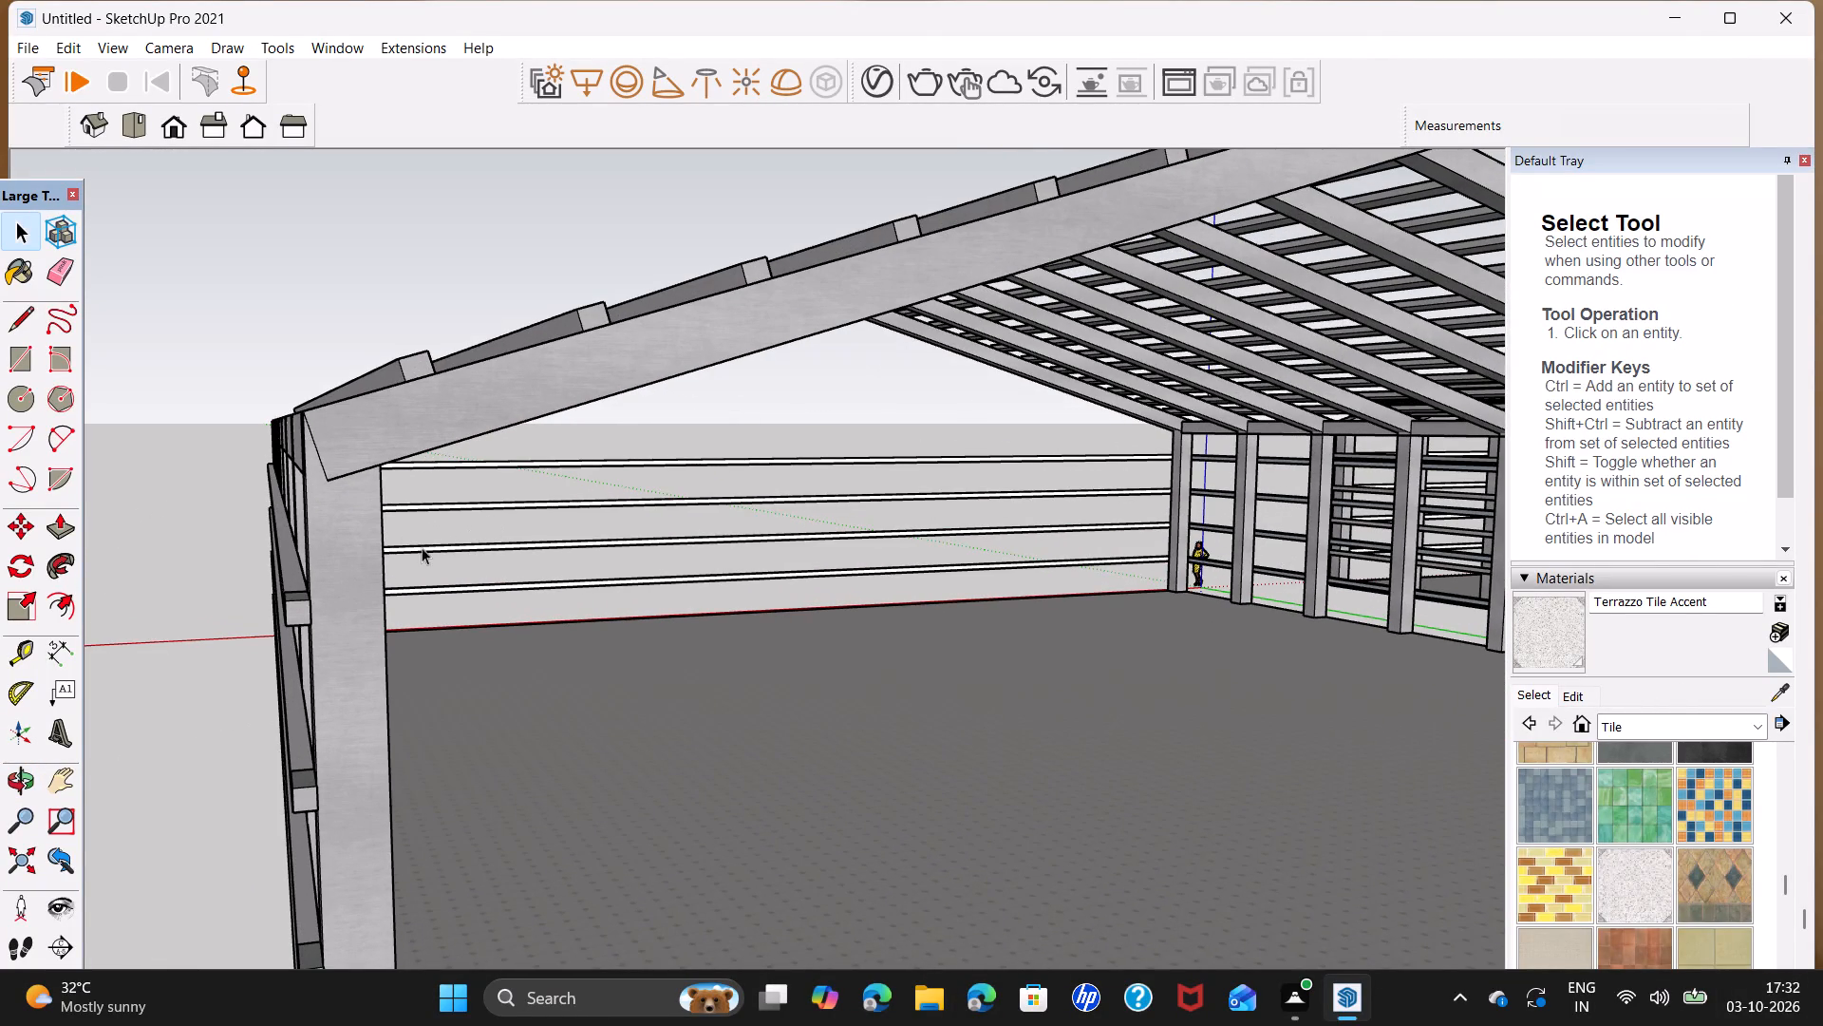
pyautogui.press('l')
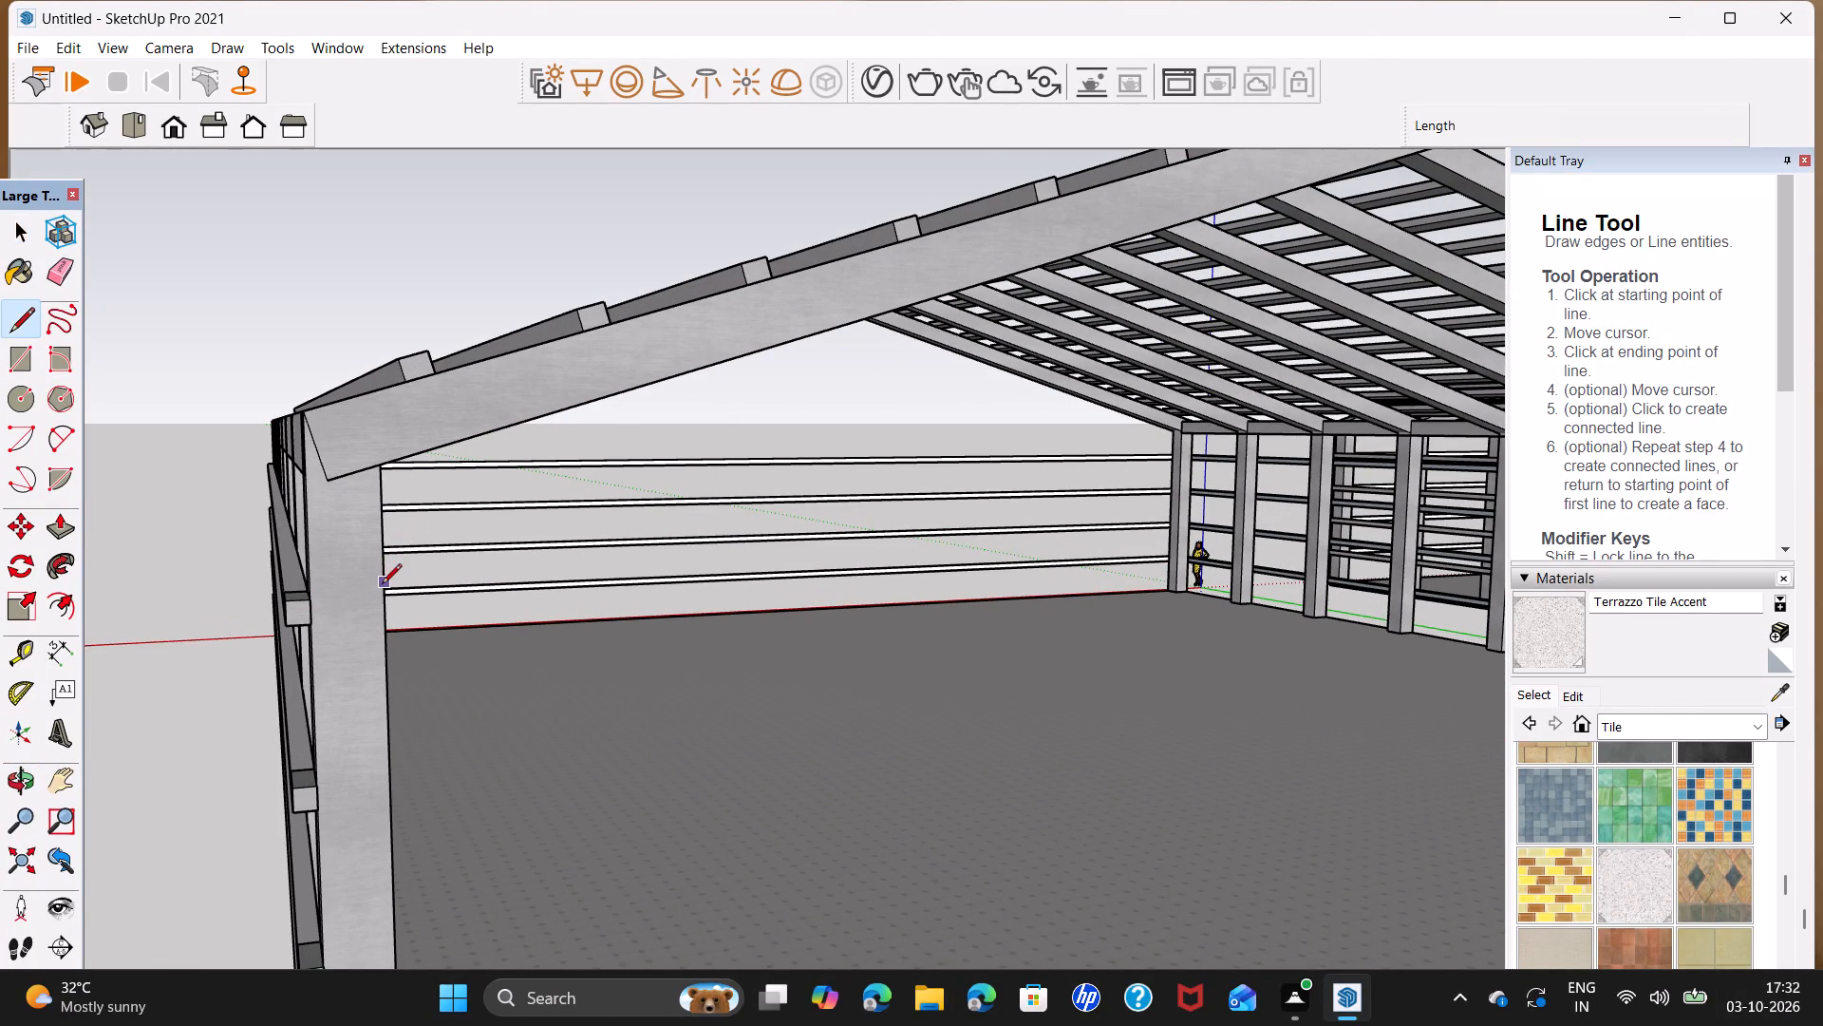
pyautogui.click(382, 585)
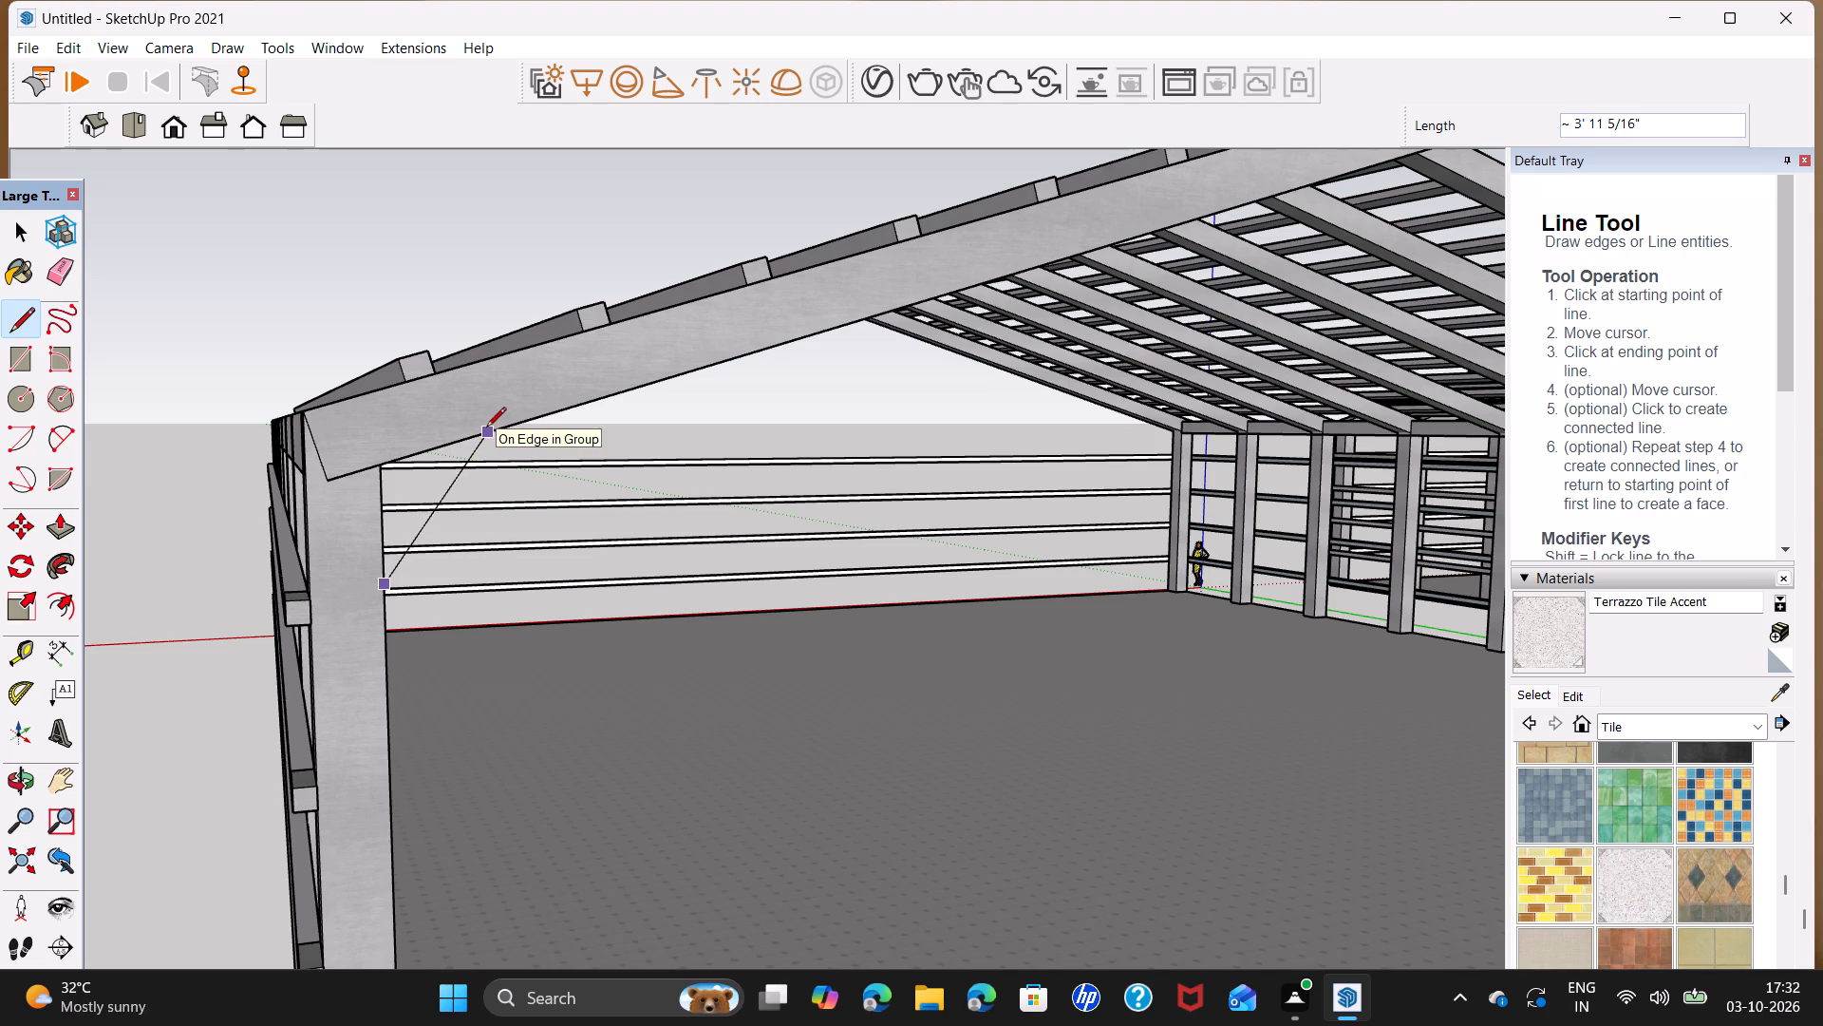
pyautogui.click(486, 428)
pyautogui.click(381, 463)
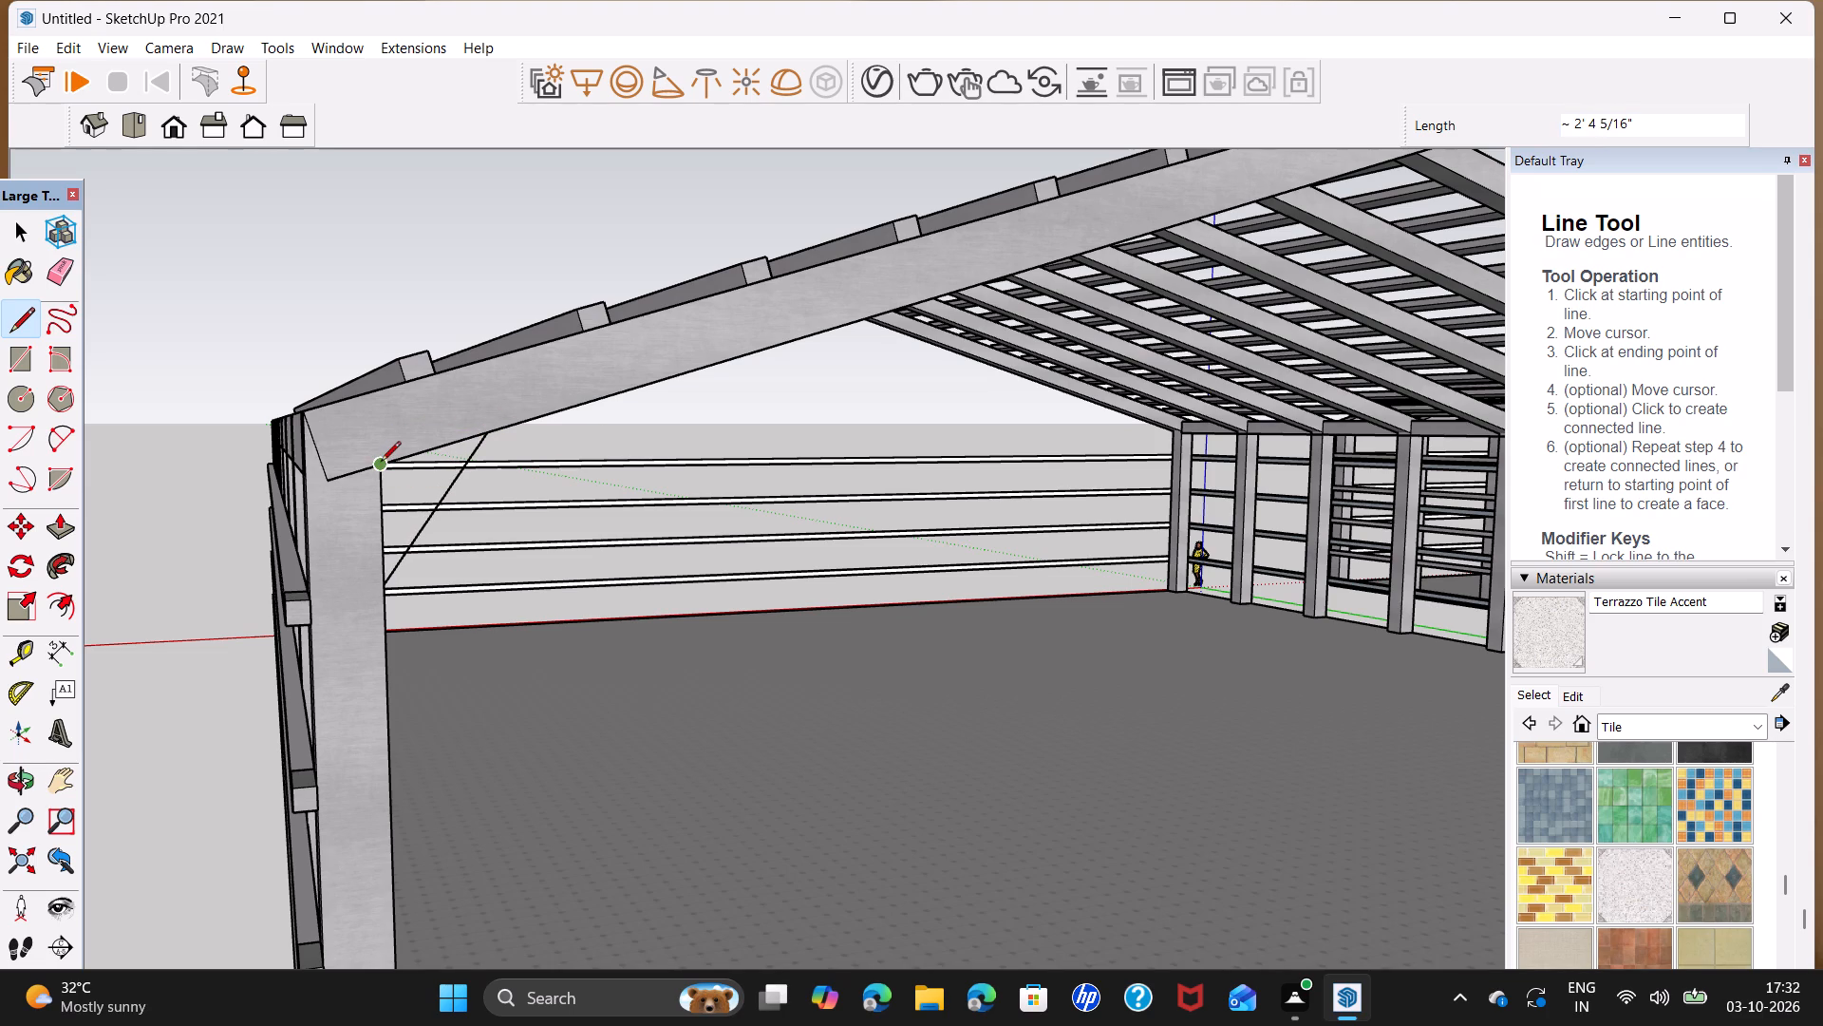
pyautogui.click(384, 578)
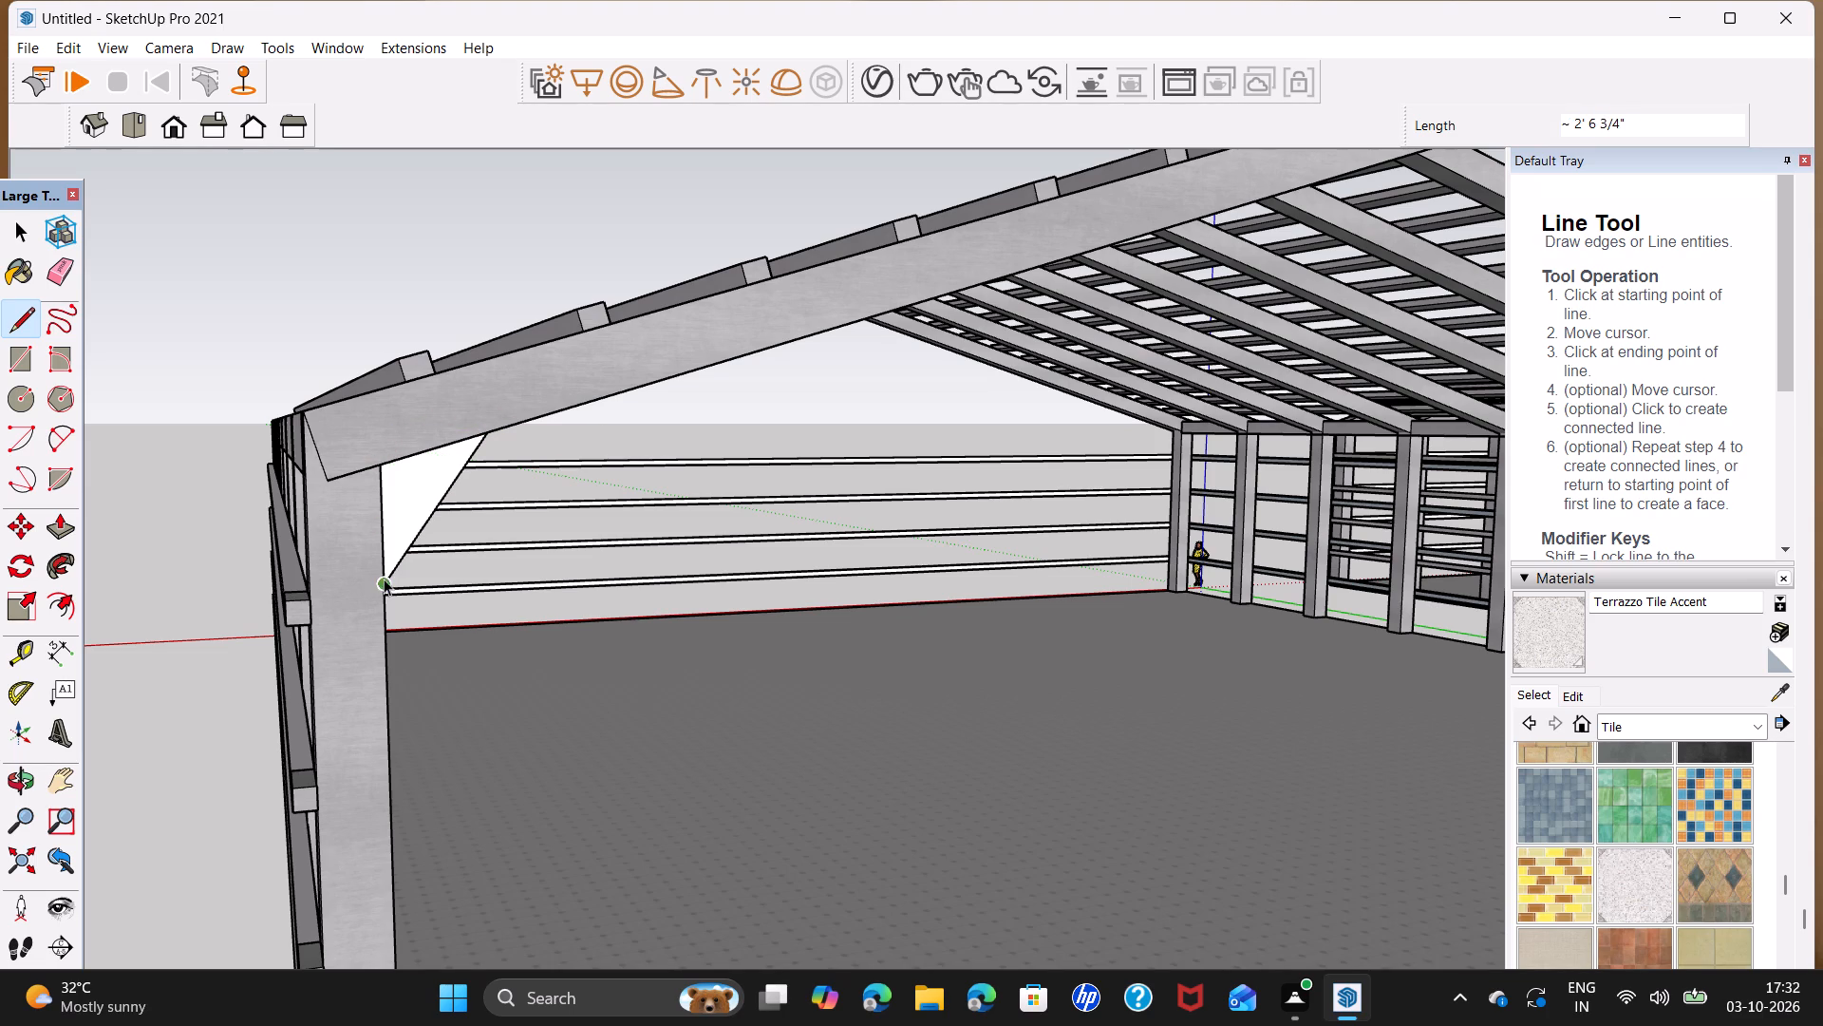
pyautogui.press('space')
# Draw a bolt-hole circle of about 1 9/16" radius near the gusset's upper inner corner, where column and rafter meet.
pyautogui.scroll(8, 404, 501)
pyautogui.moveTo(450, 496); pyautogui.dragTo(423, 489, button='middle')
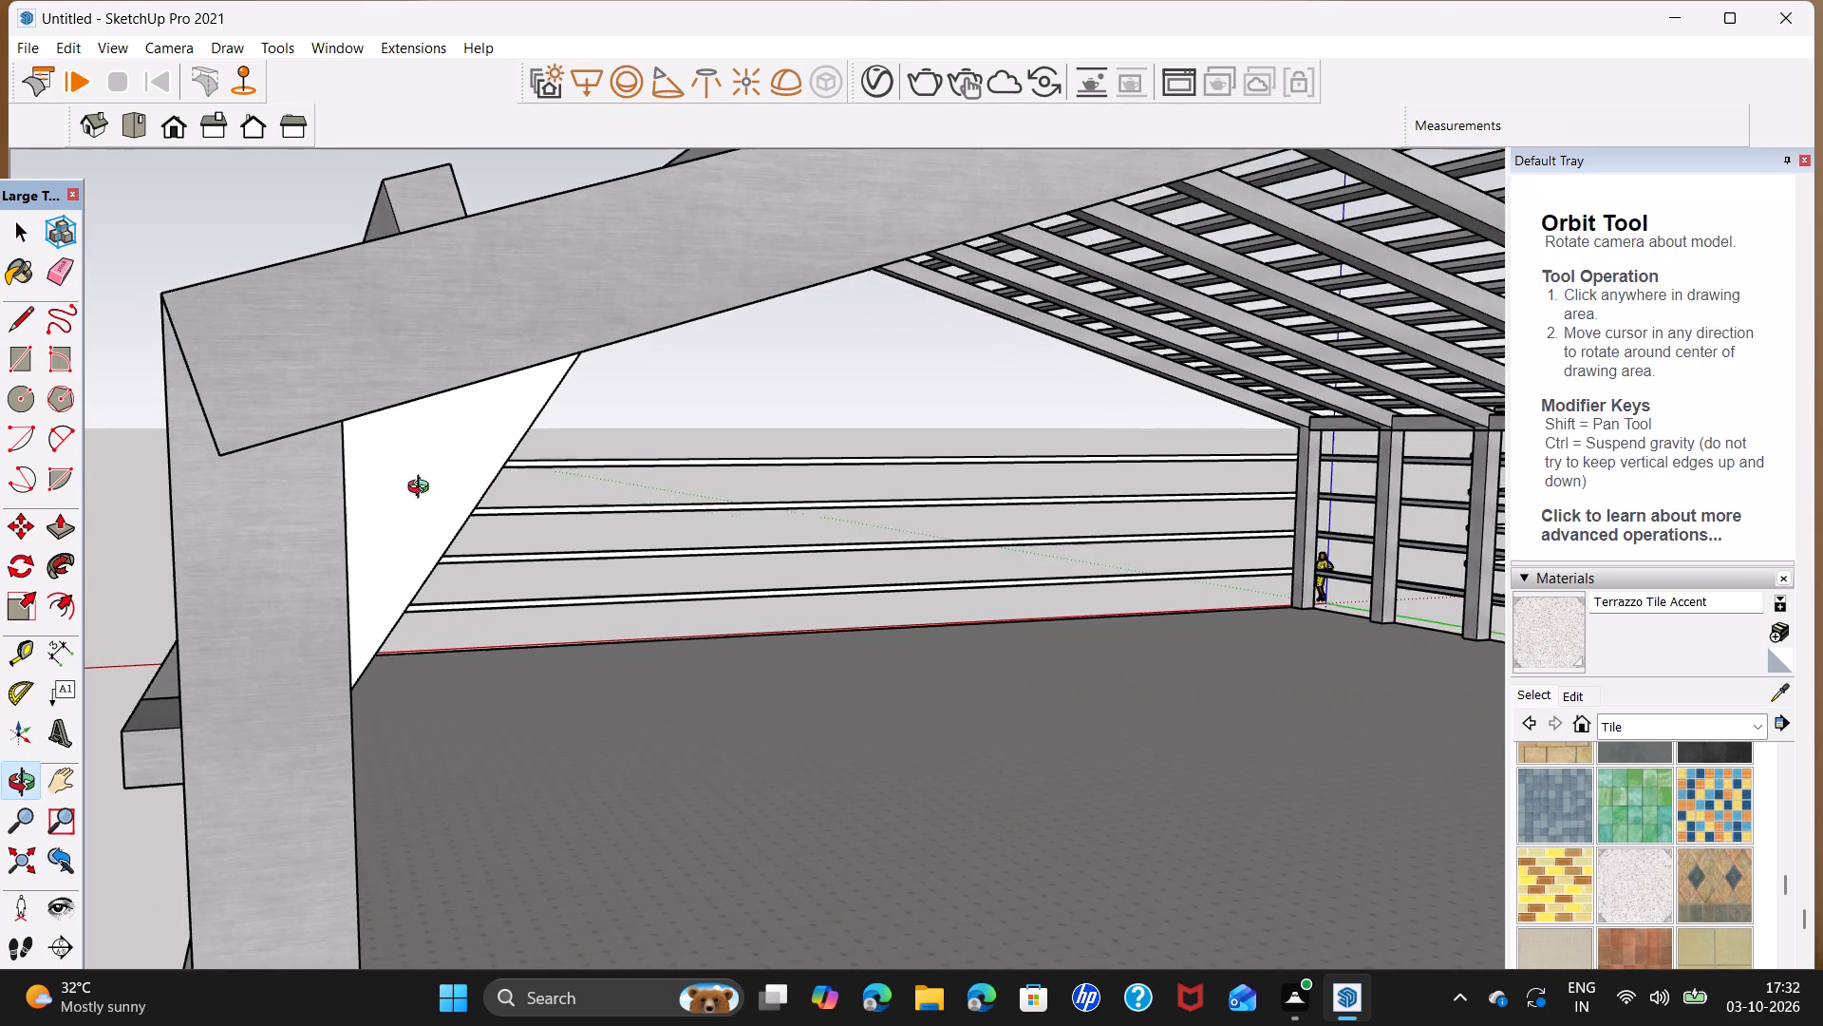
pyautogui.moveTo(423, 489); pyautogui.dragTo(393, 508, button='middle')
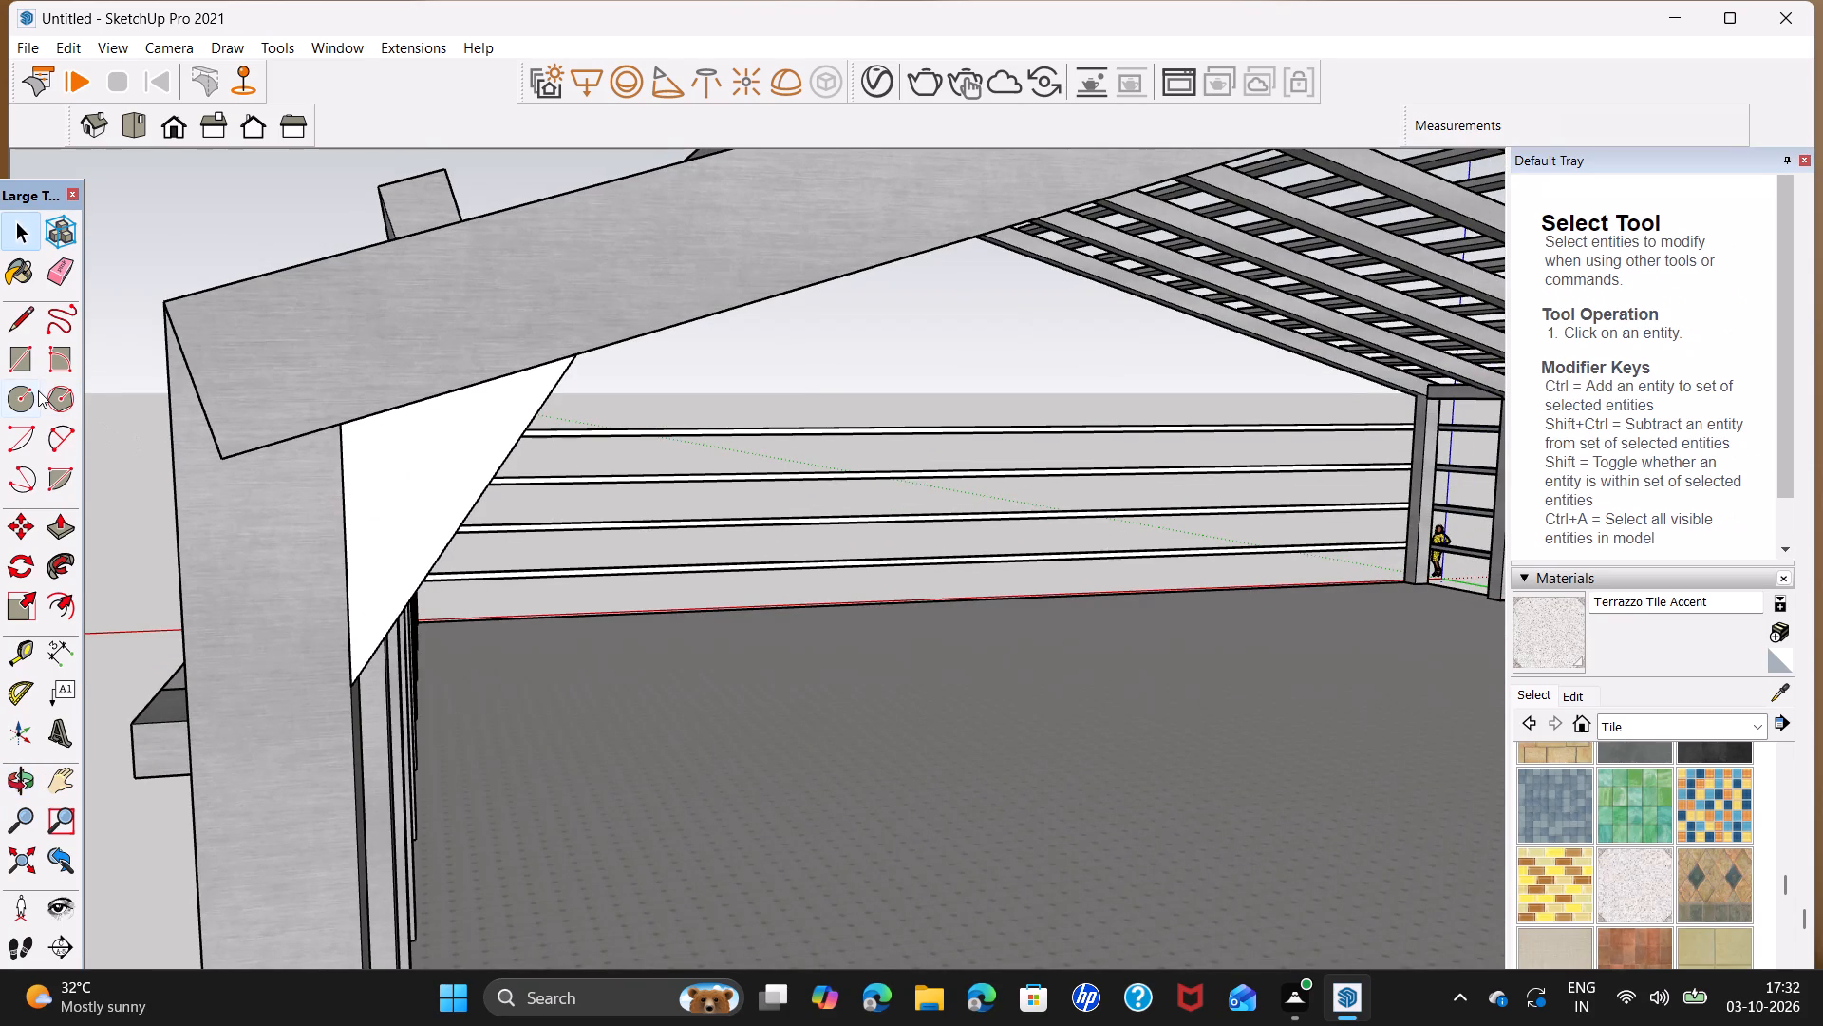
pyautogui.click(21, 398)
pyautogui.scroll(3, 360, 433)
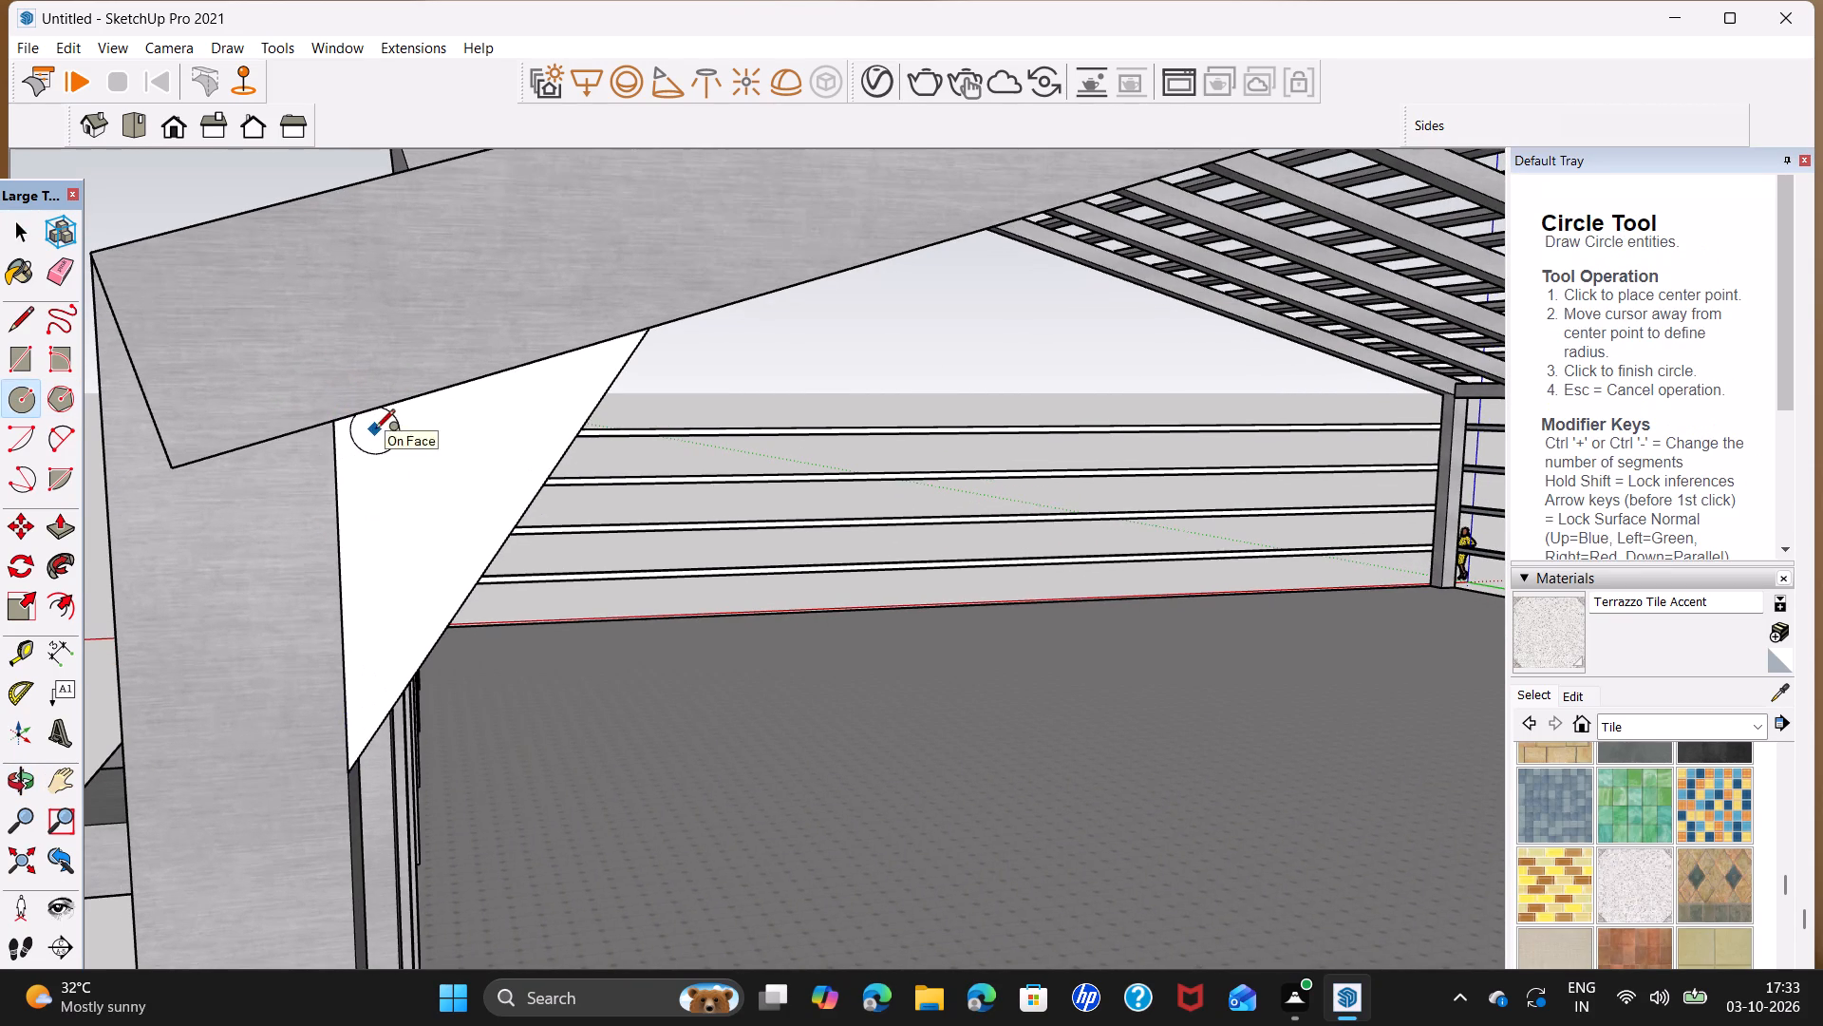
pyautogui.click(367, 442)
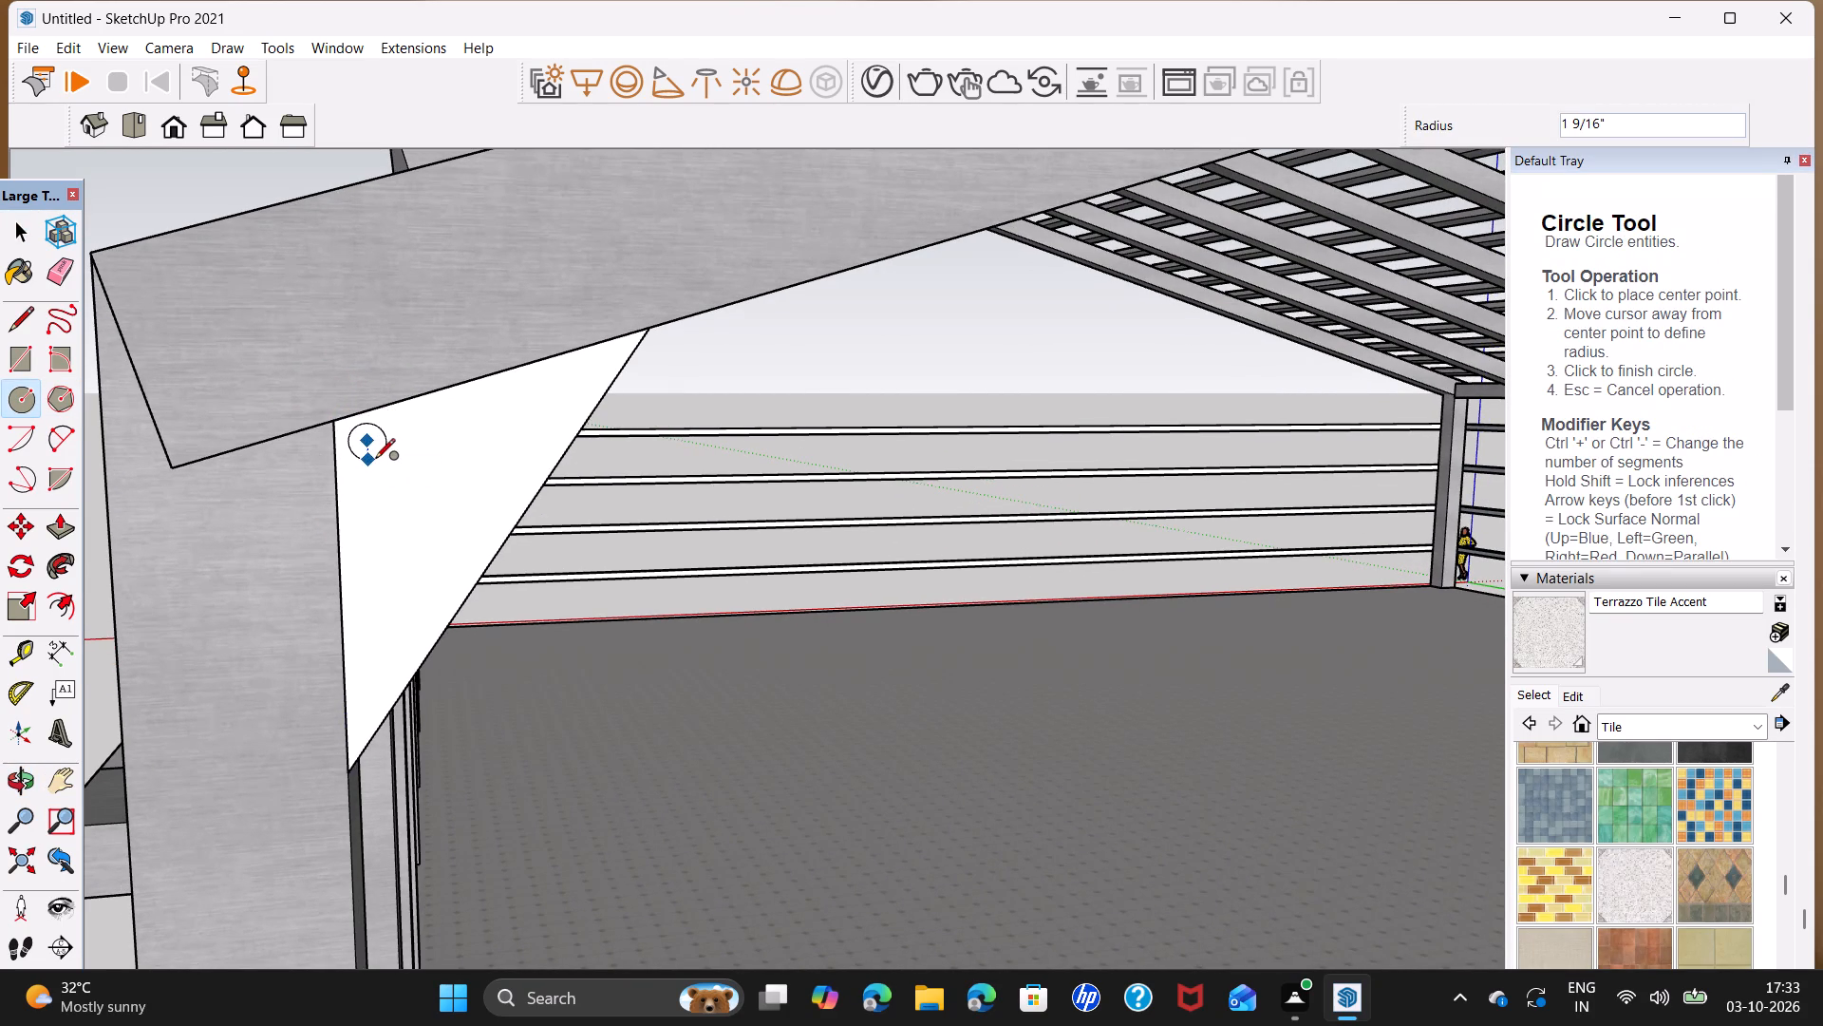
pyautogui.click(375, 460)
pyautogui.press('space')
# Copy the circle twice on the gusset, about 7 1/8" away alongside the rafter and about 7 5/8" down alongside the column.
pyautogui.click(367, 441)
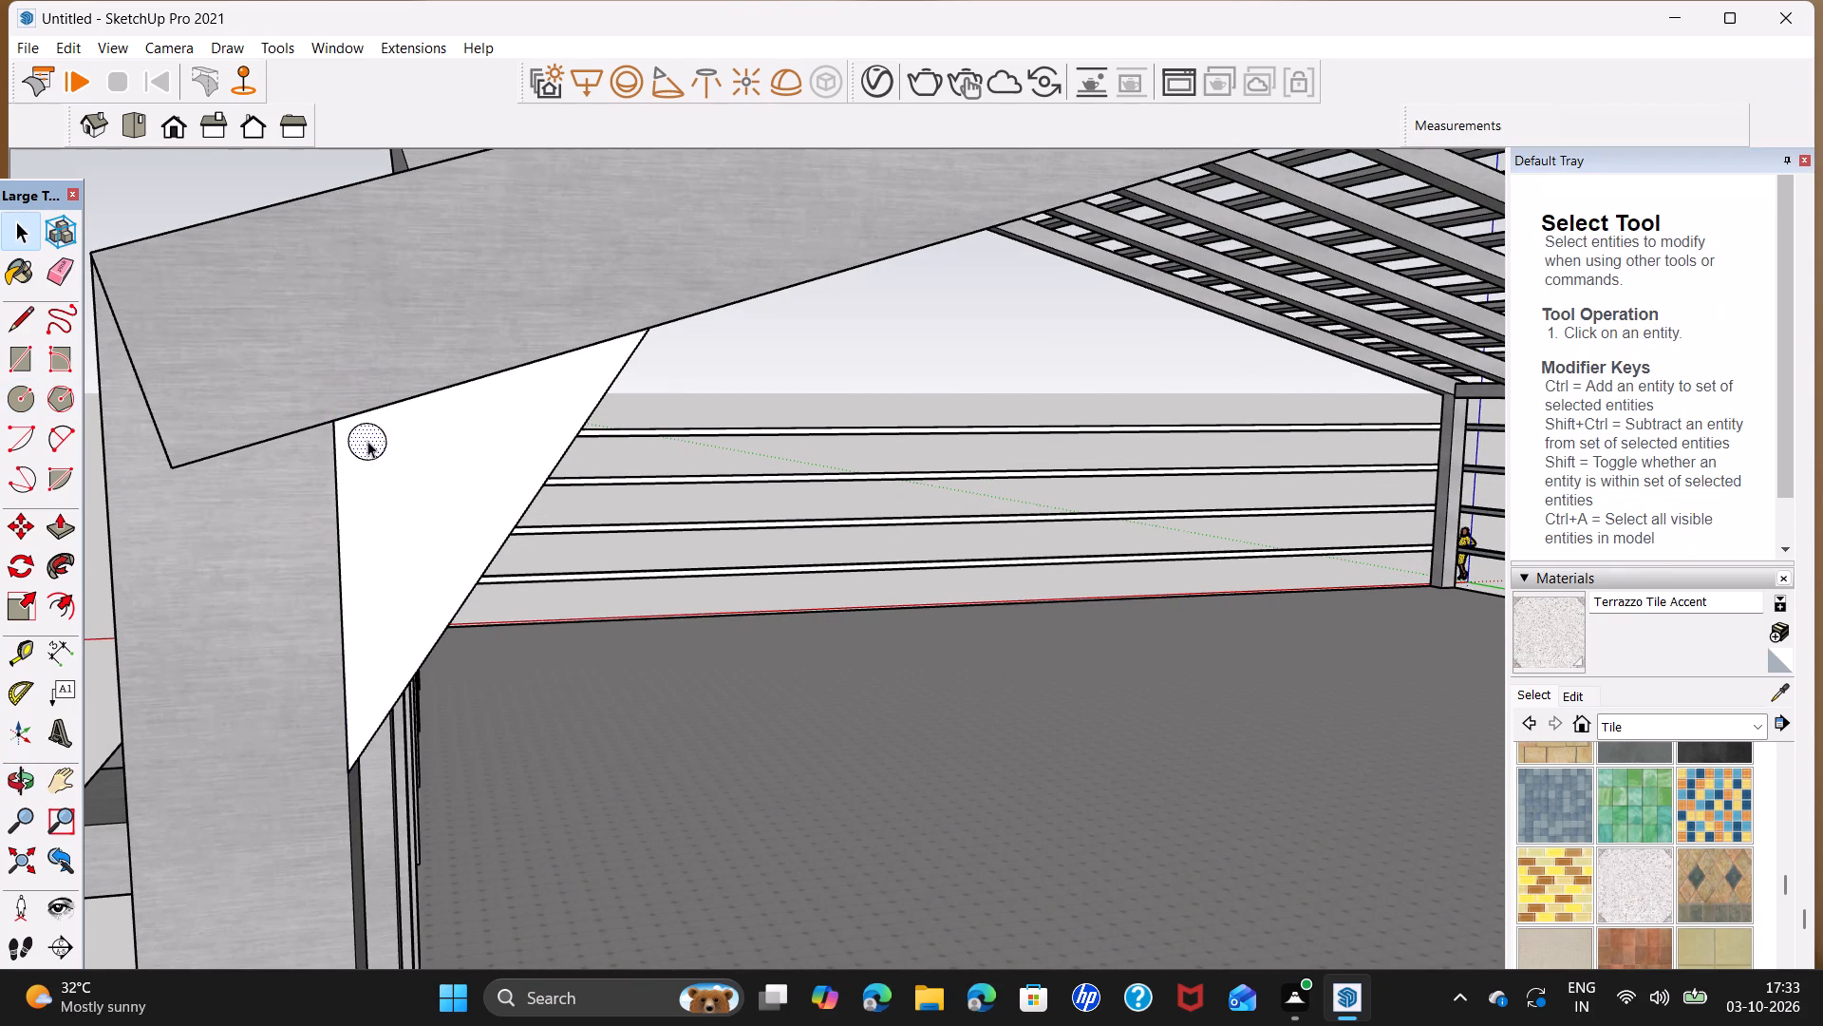
pyautogui.press('m')
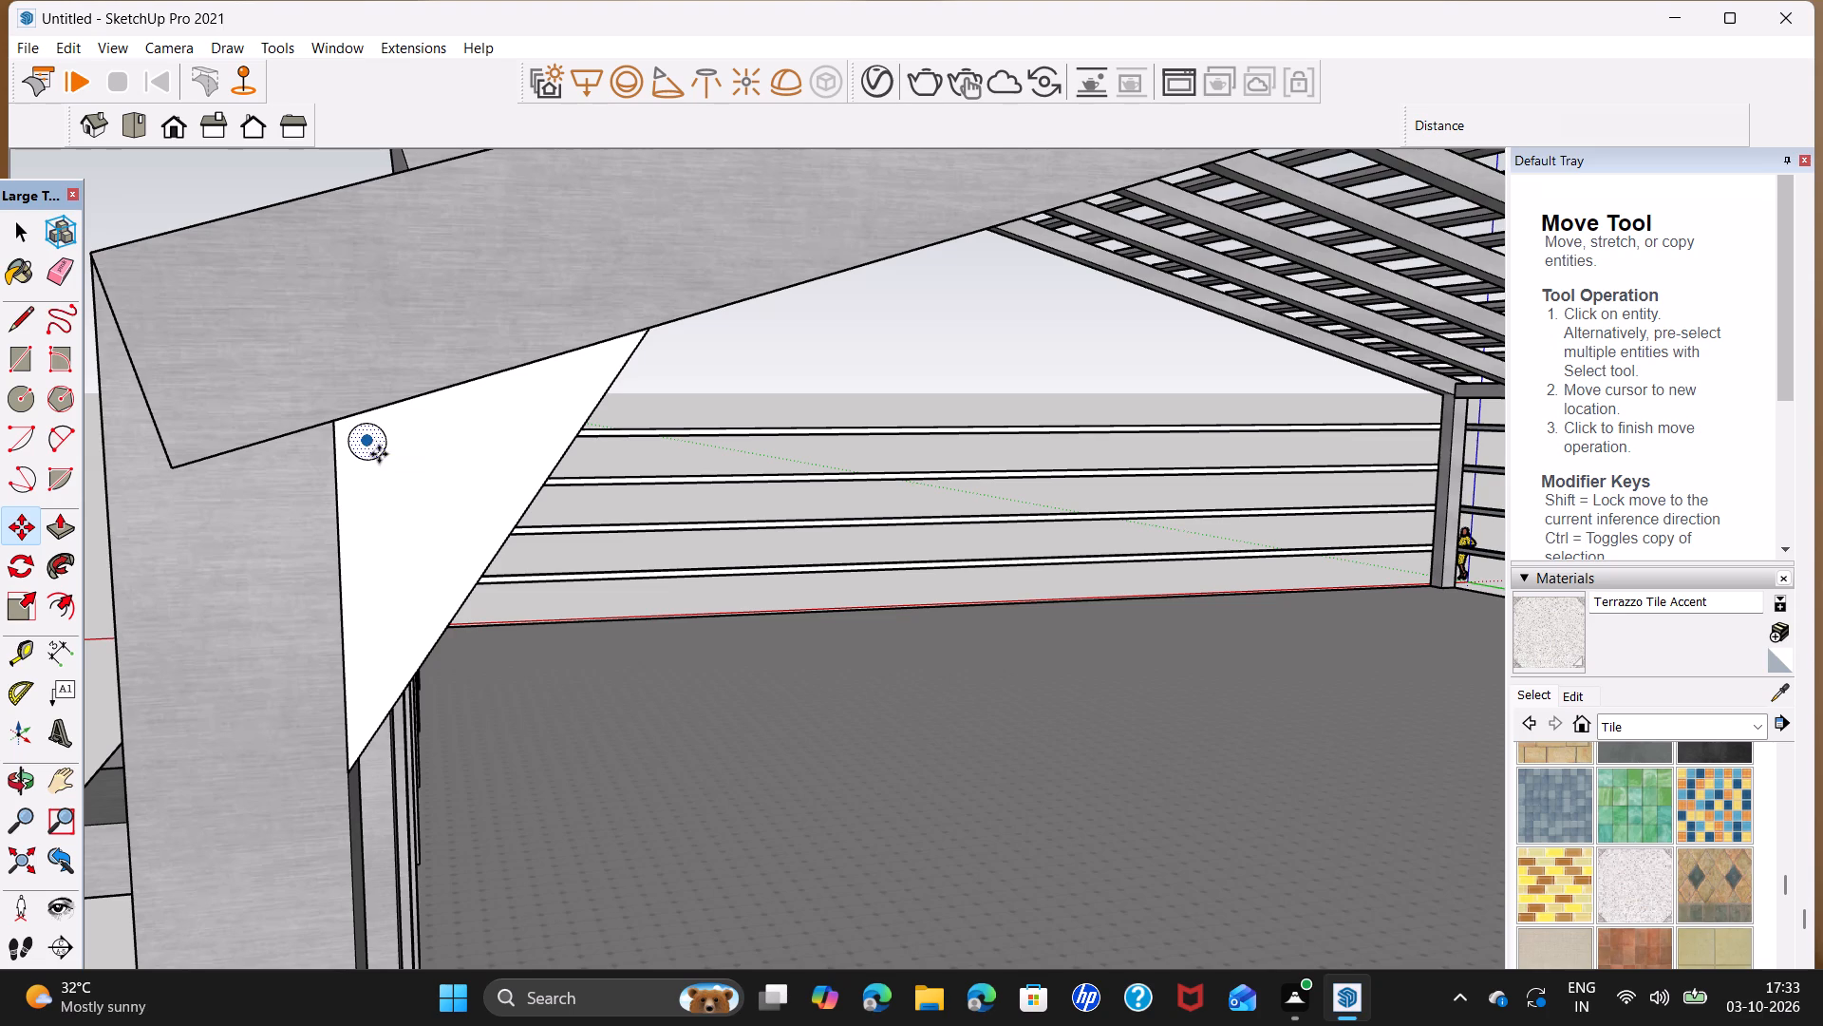
pyautogui.click(369, 446)
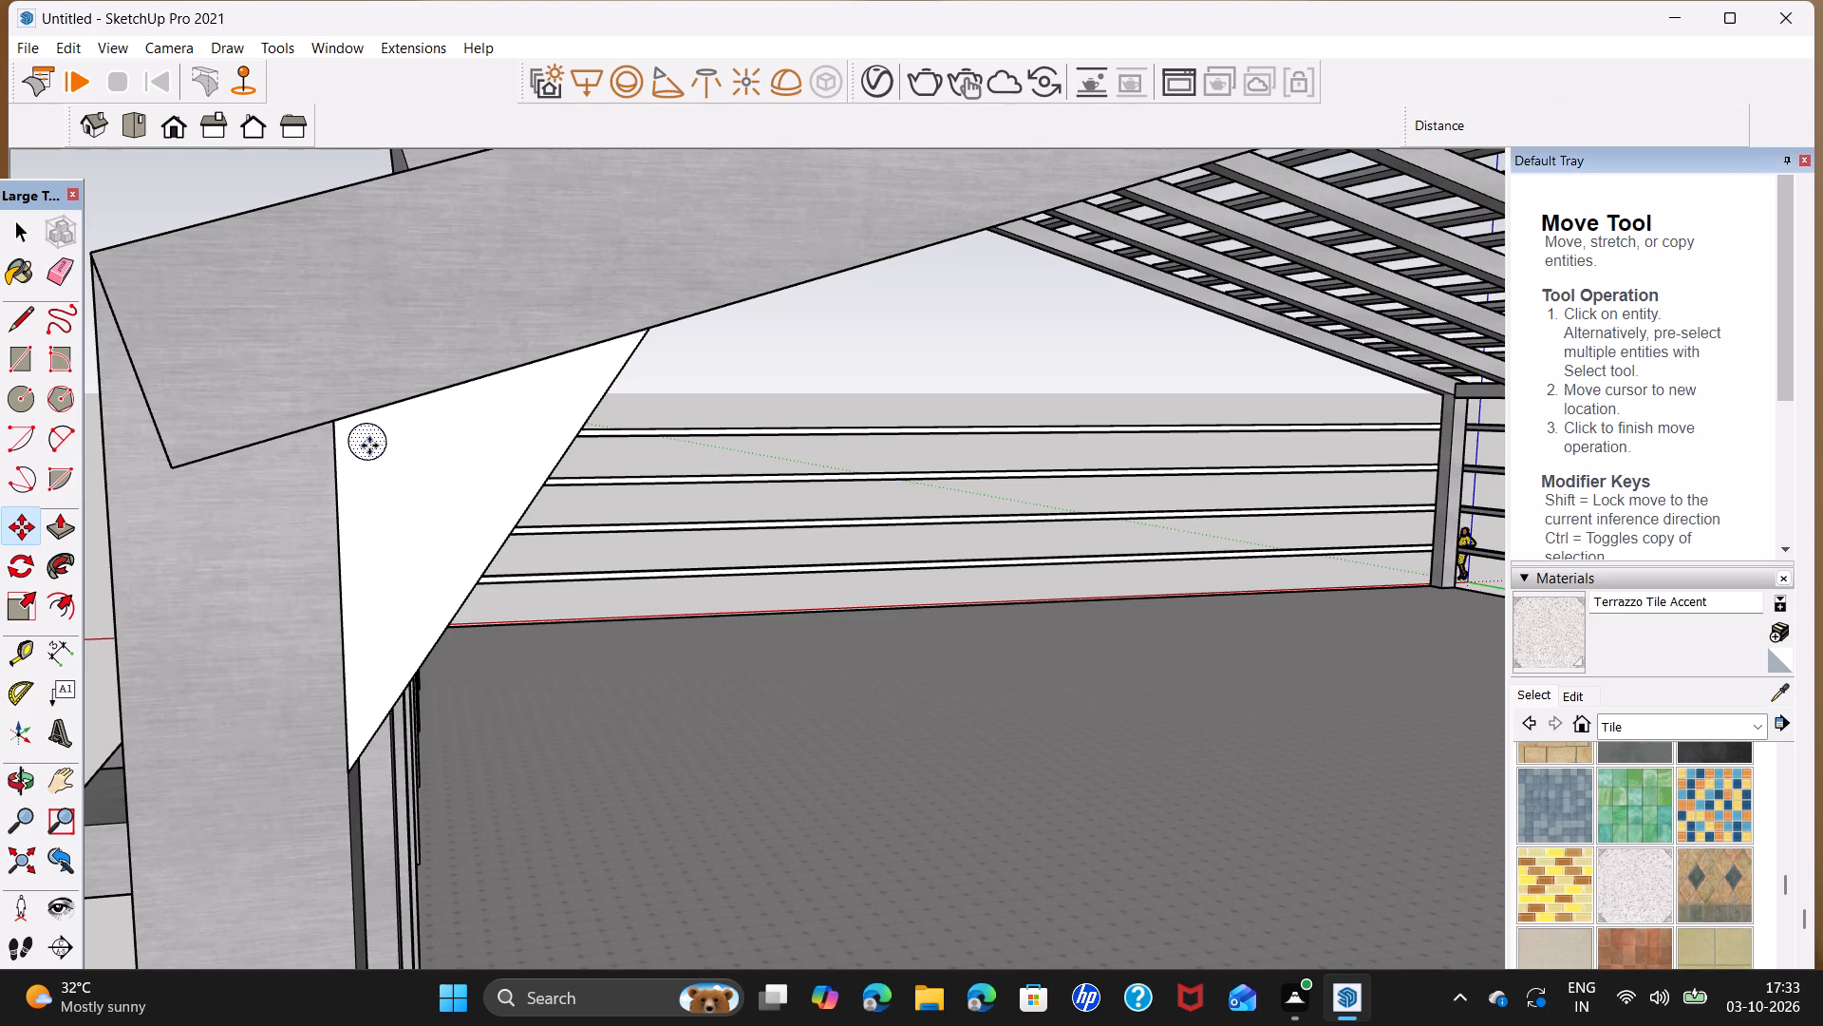
pyautogui.click(449, 419)
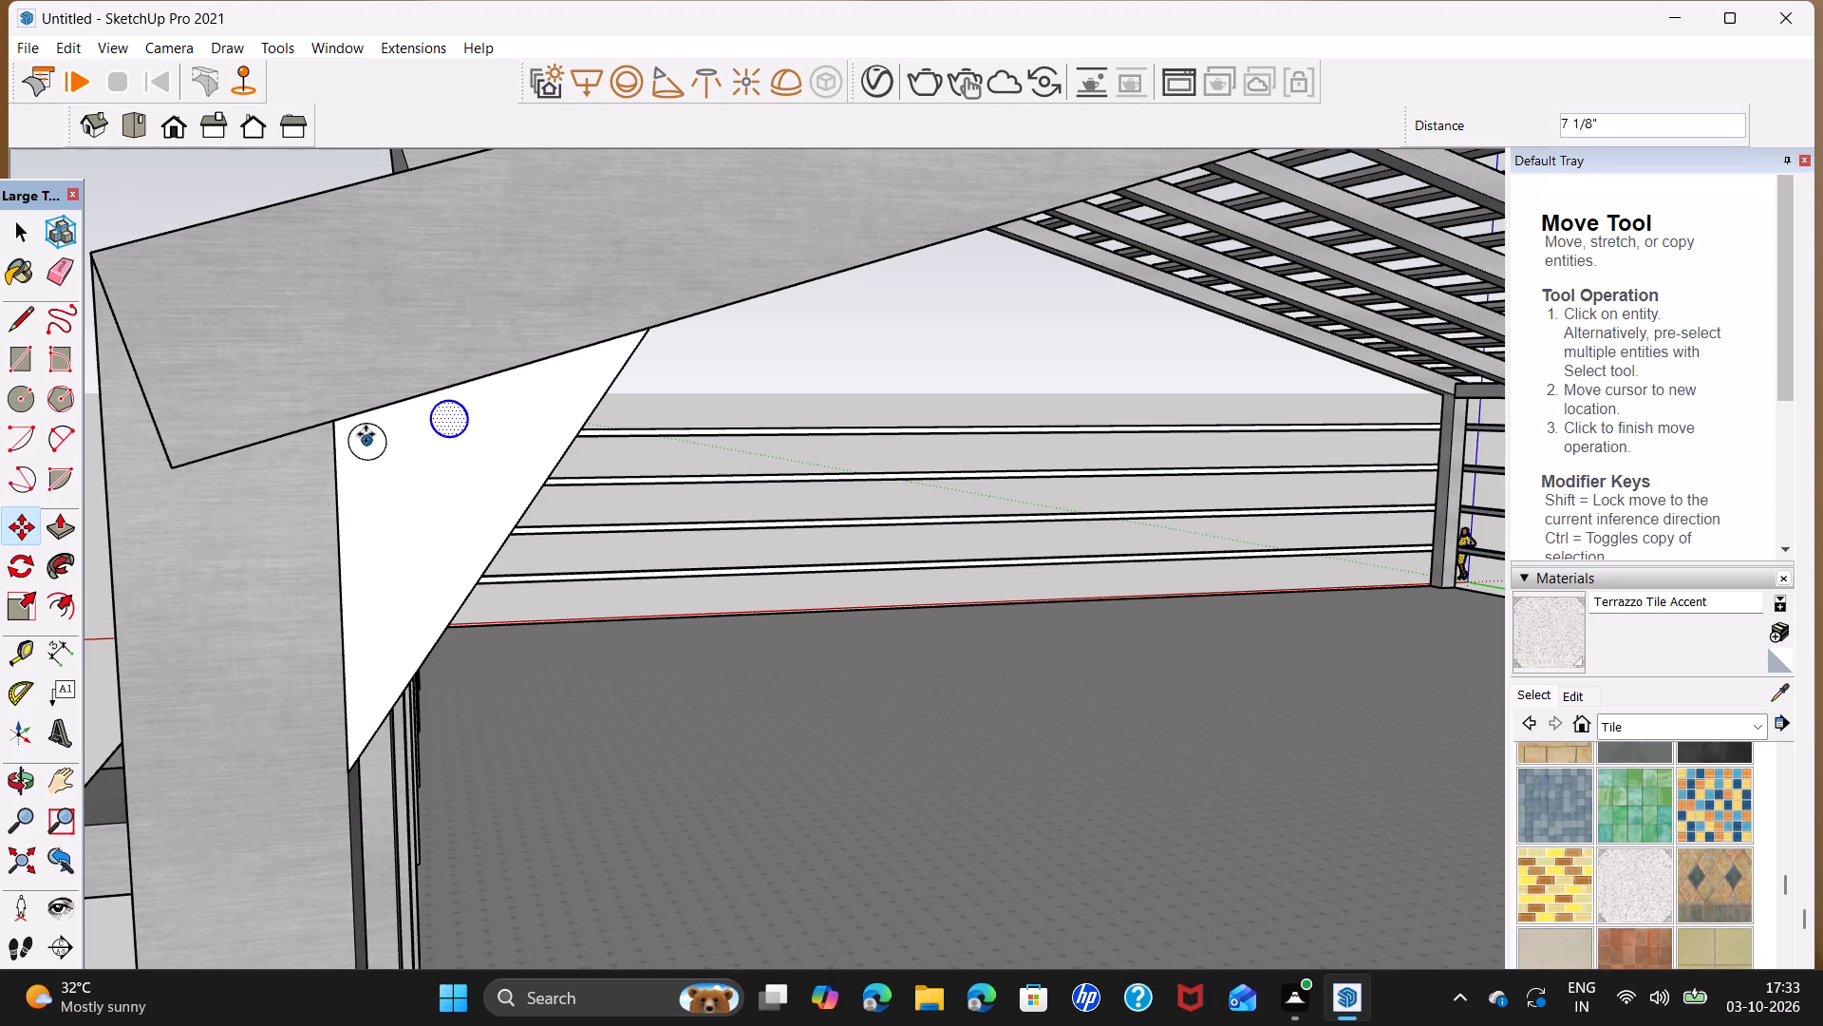
pyautogui.click(366, 443)
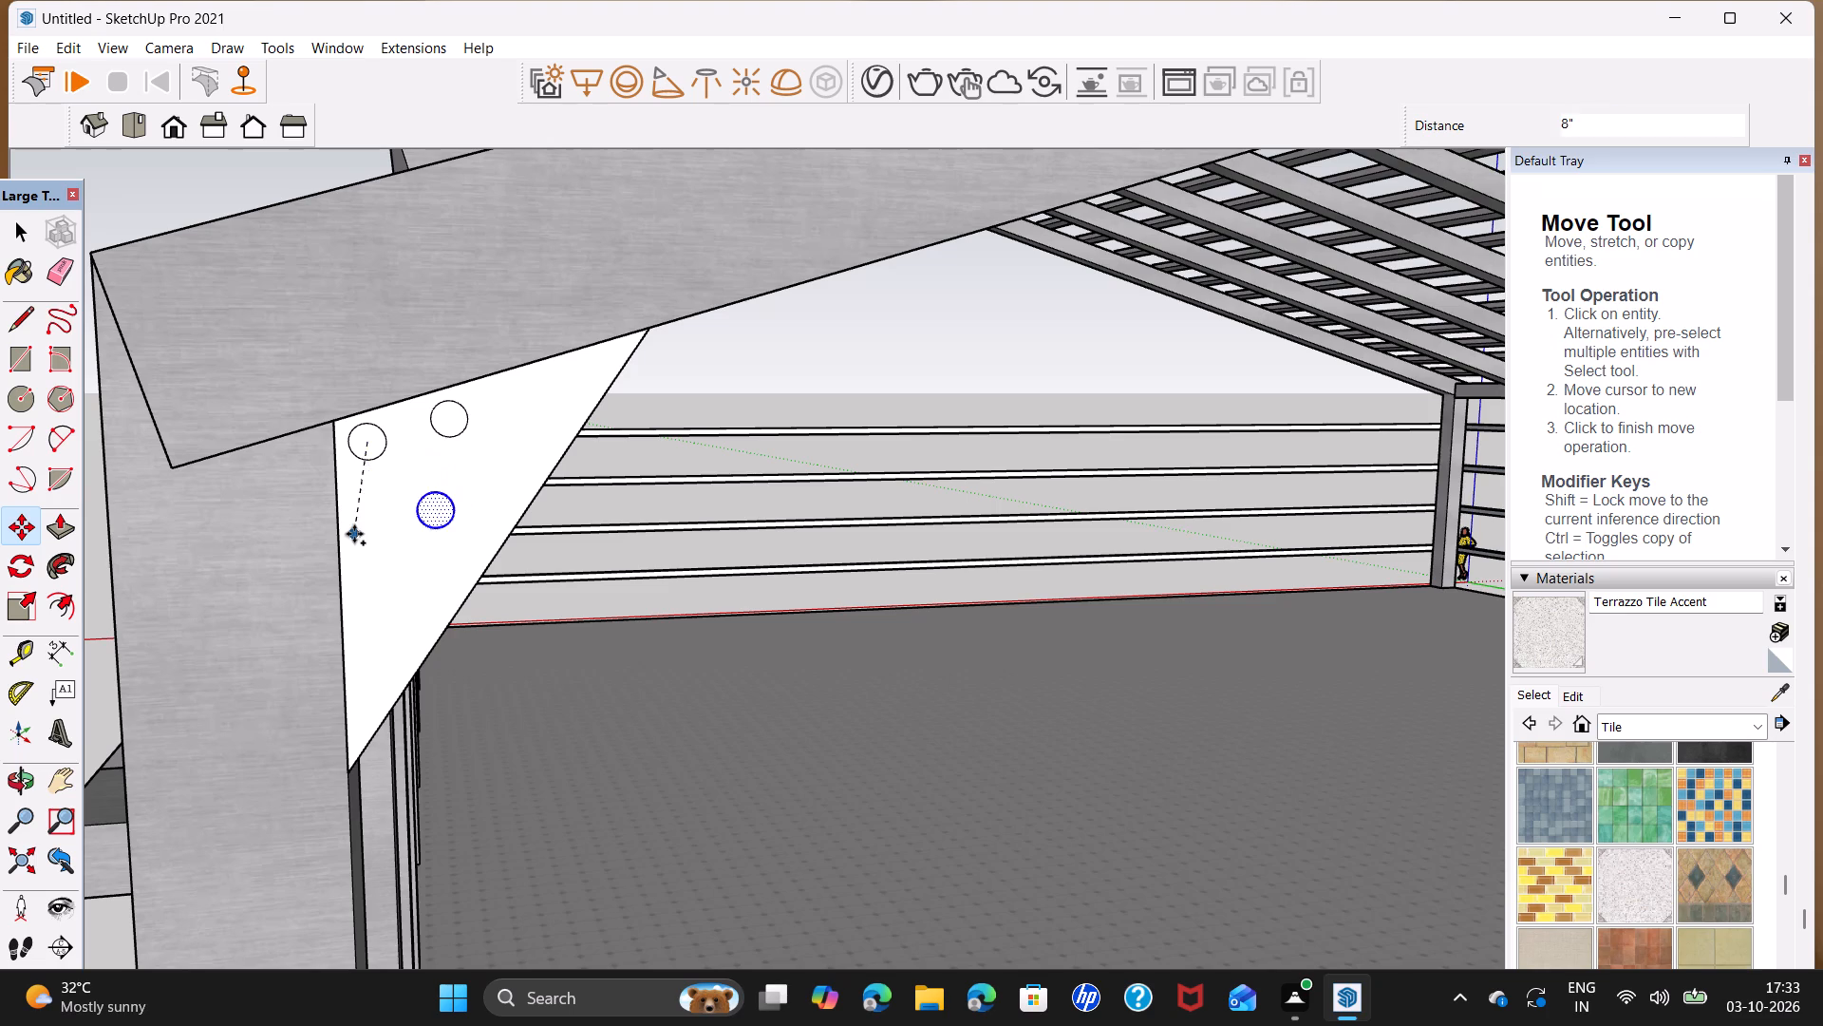
pyautogui.press('space')
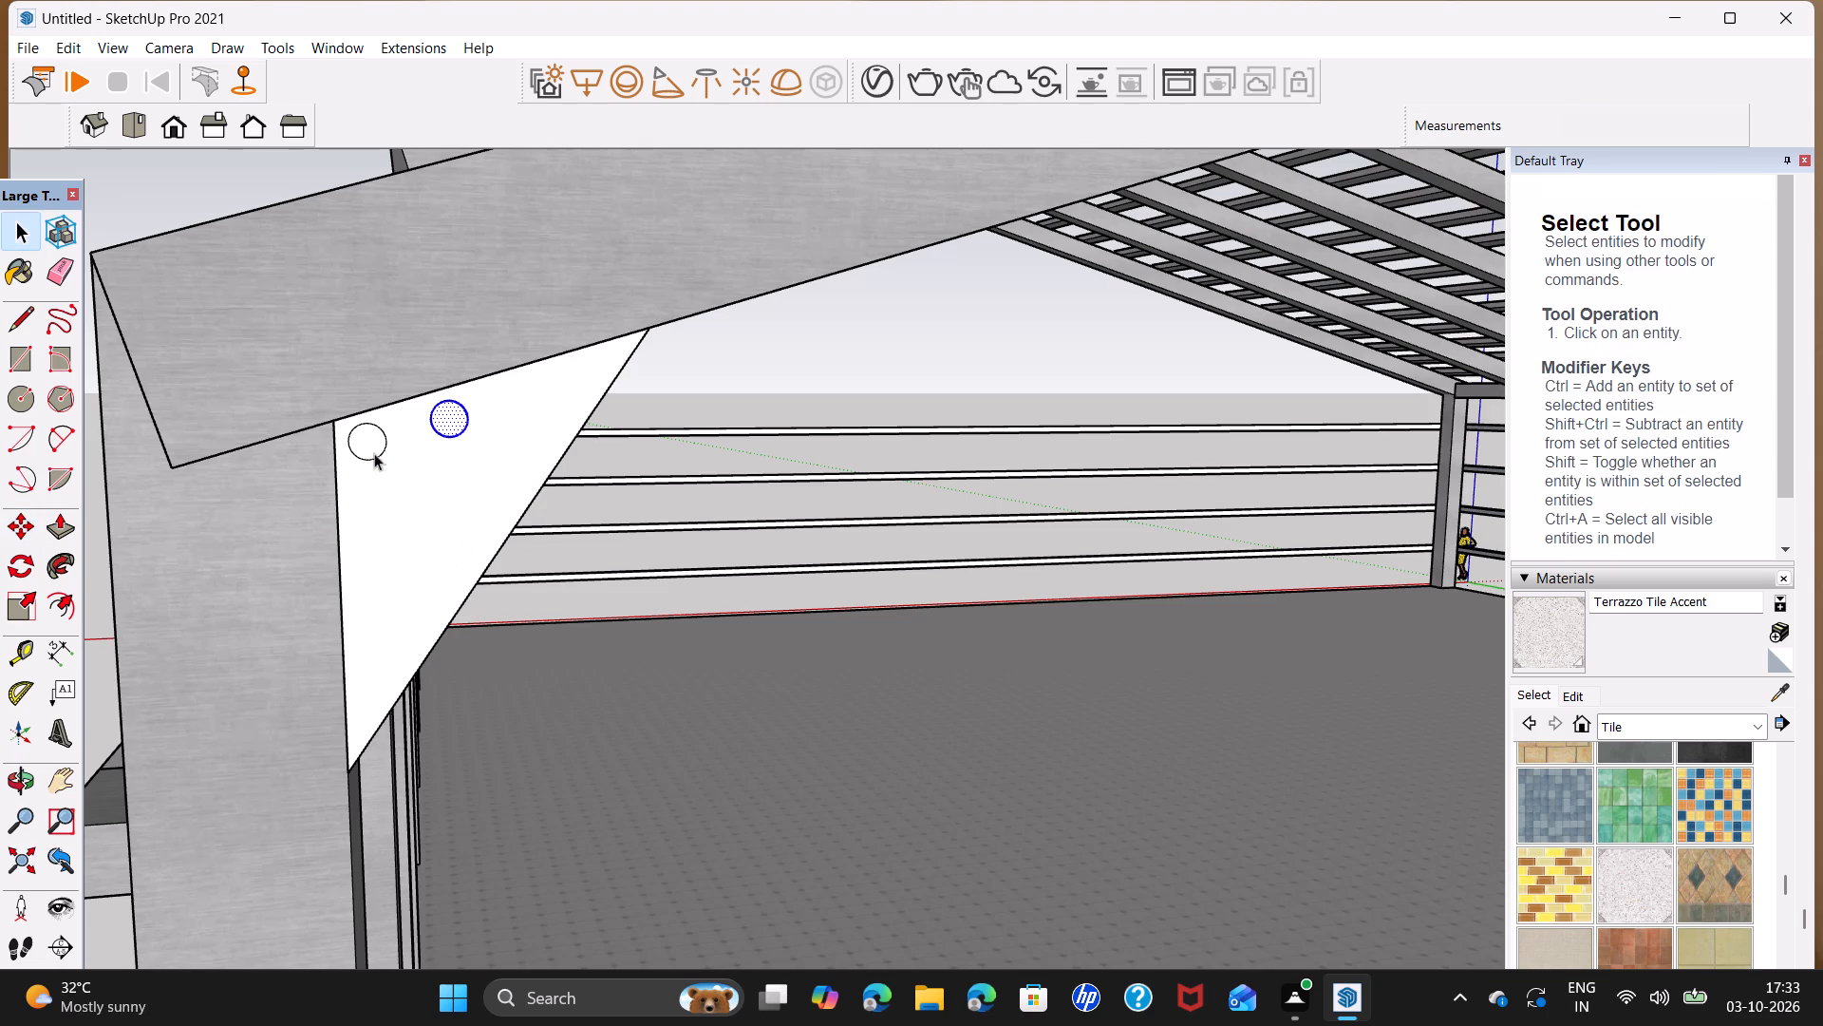
pyautogui.click(365, 441)
pyautogui.press('m')
pyautogui.click(365, 442)
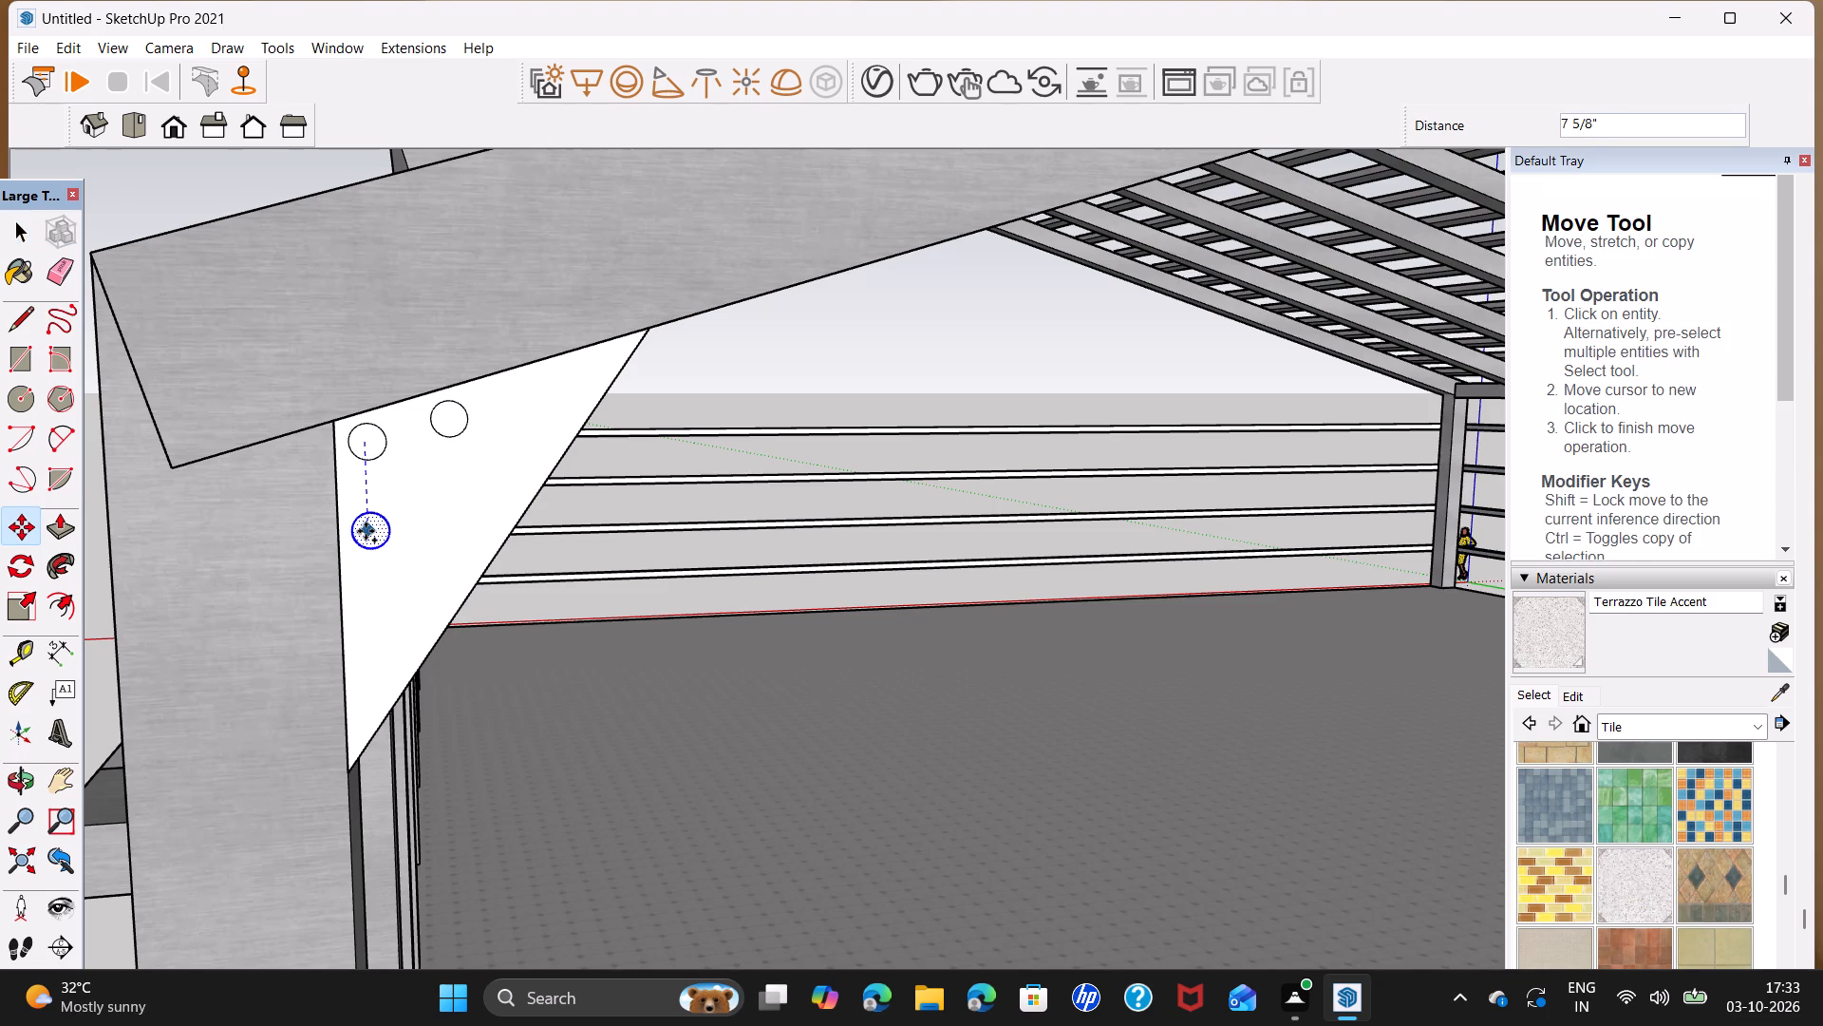
pyautogui.click(366, 531)
# Group the triangular gusset face together with its three circles.
pyautogui.scroll(-3, 1059, 503)
pyautogui.scroll(10, 942, 514)
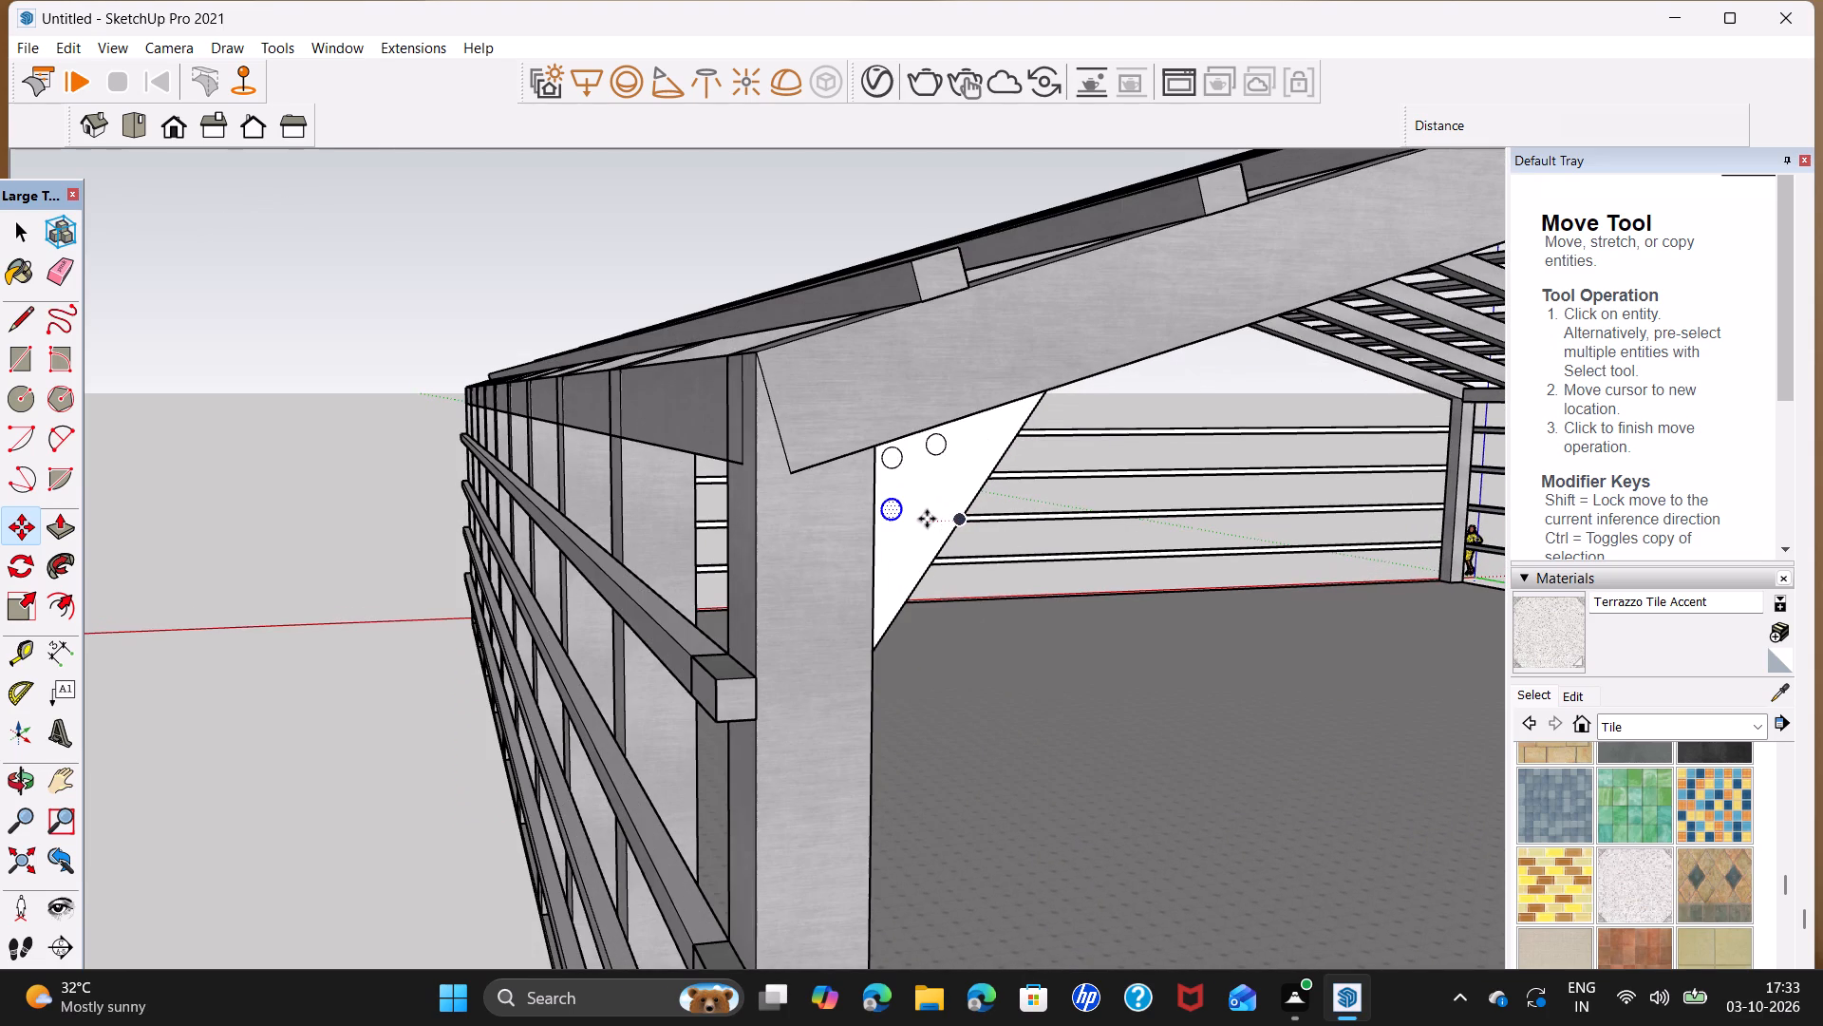
pyautogui.press('space')
pyautogui.tripleClick(923, 508)
pyautogui.rightClick(923, 506)
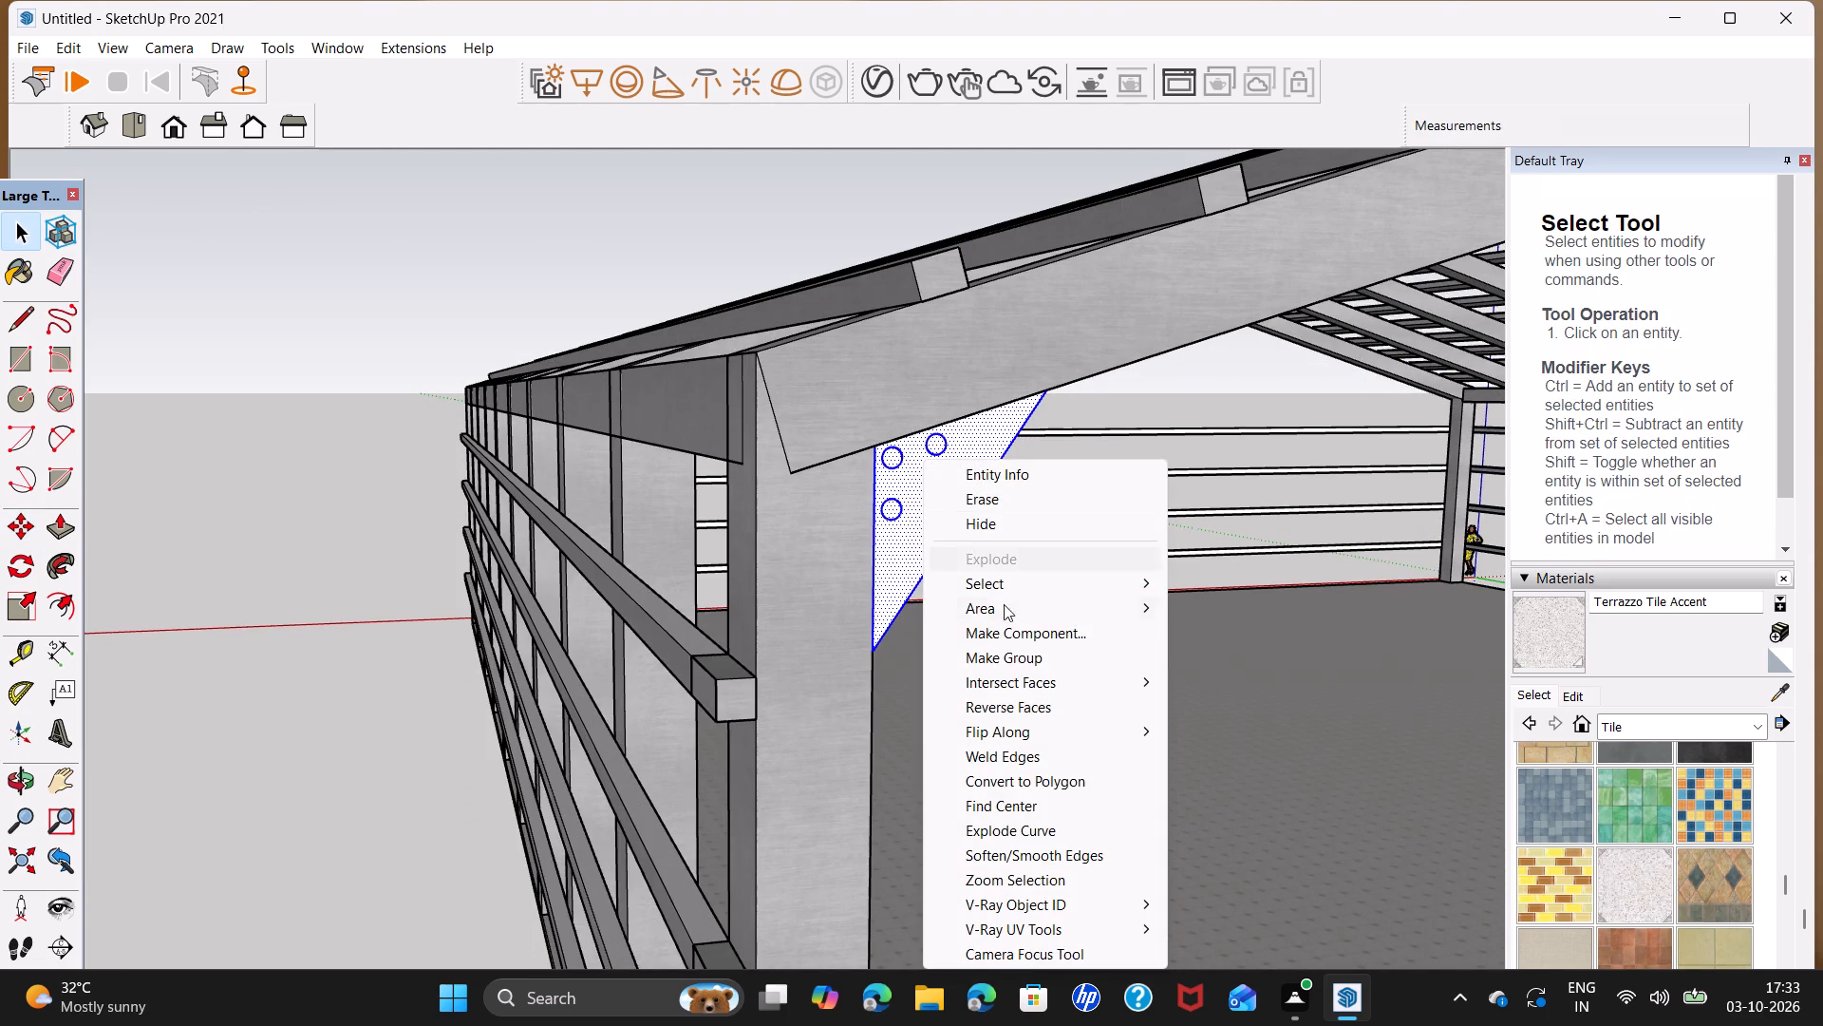
pyautogui.click(1040, 659)
# Copy the gusset group along the column row to the matching column-rafter corner at the building's far end.
pyautogui.scroll(-4, 952, 502)
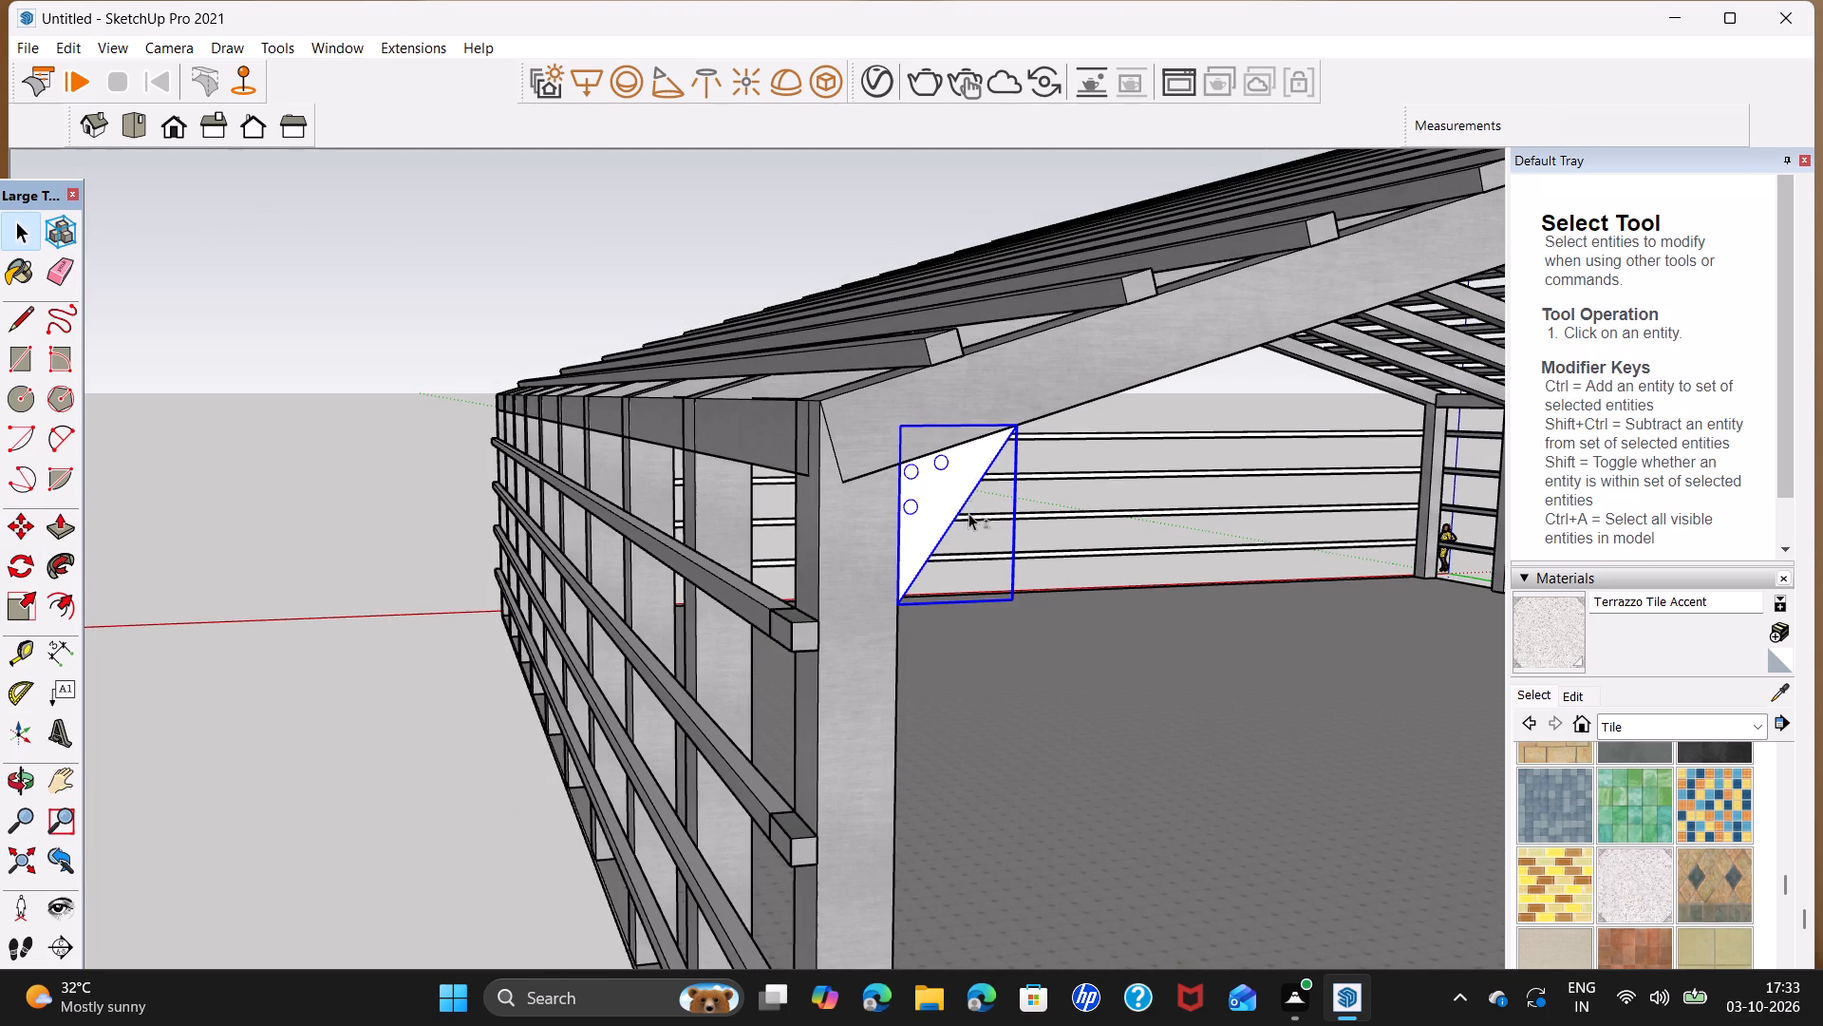
pyautogui.keyDown('shift'); pyautogui.moveTo(968, 513); pyautogui.dragTo(800, 517, button='middle'); pyautogui.keyUp('shift')
pyautogui.scroll(-5, 800, 517)
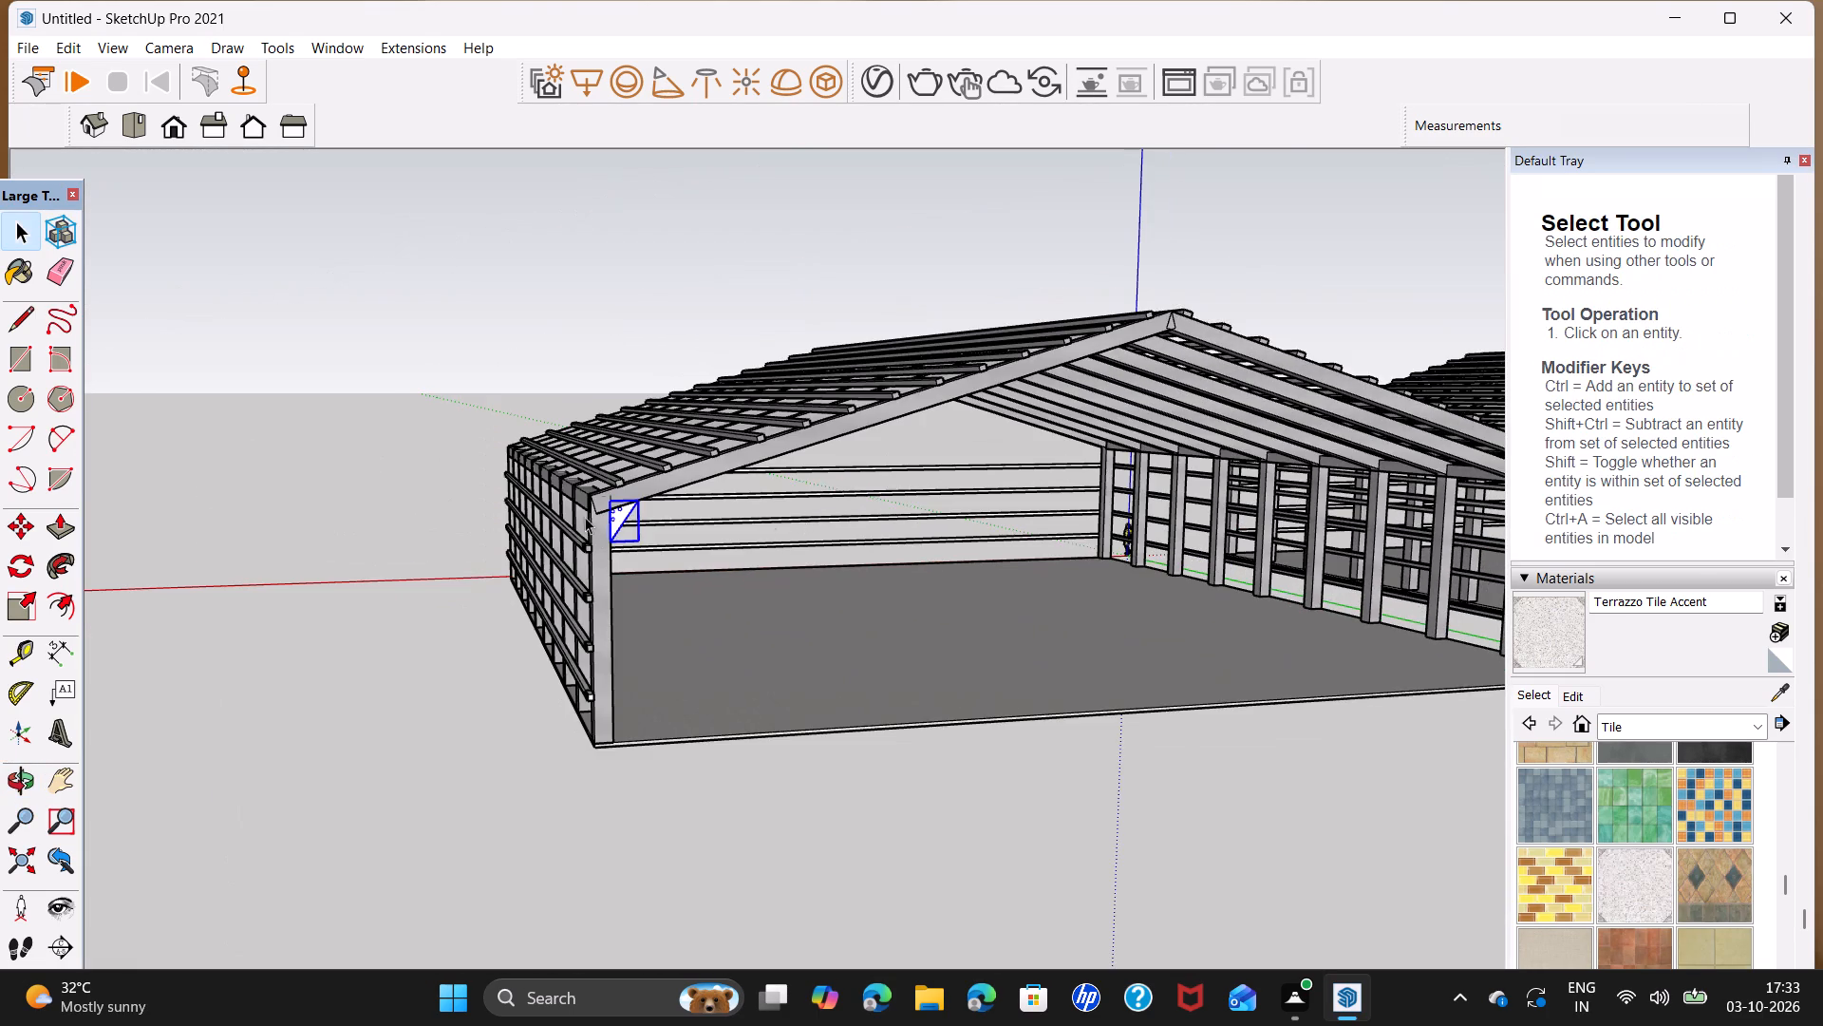
pyautogui.scroll(17, 608, 510)
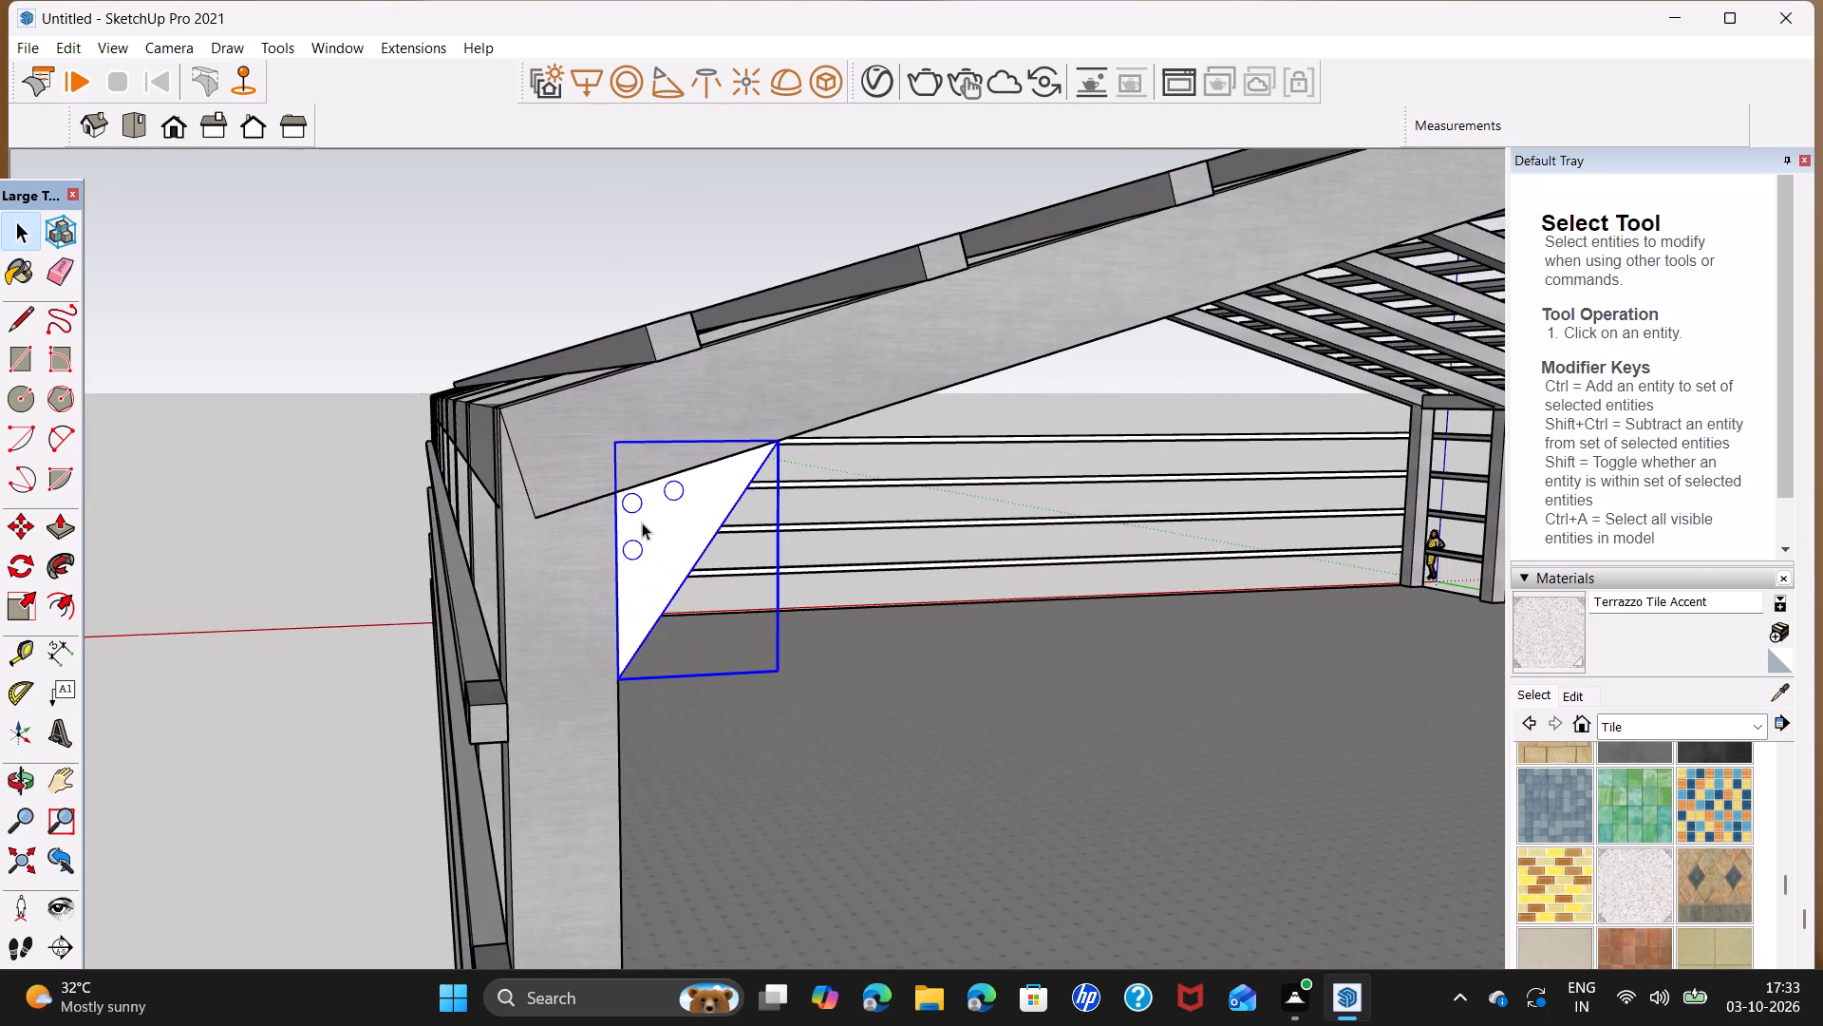
pyautogui.scroll(5, 618, 497)
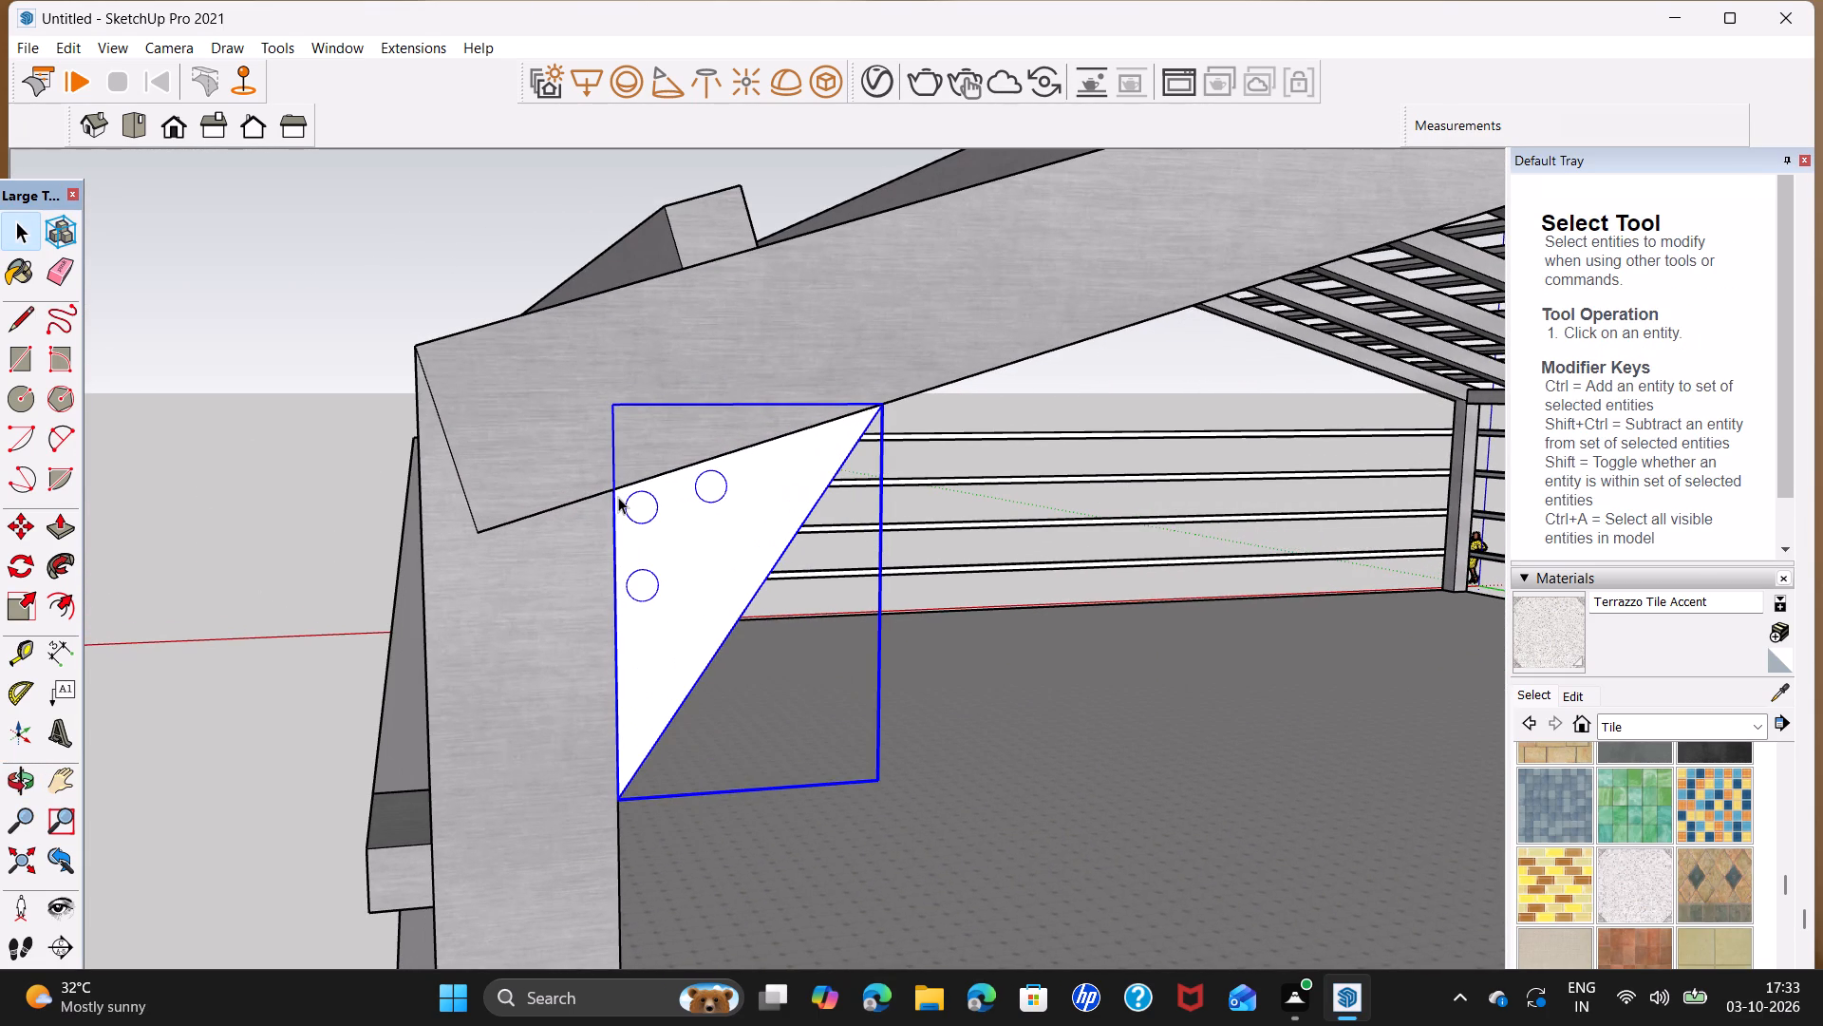
pyautogui.press('m')
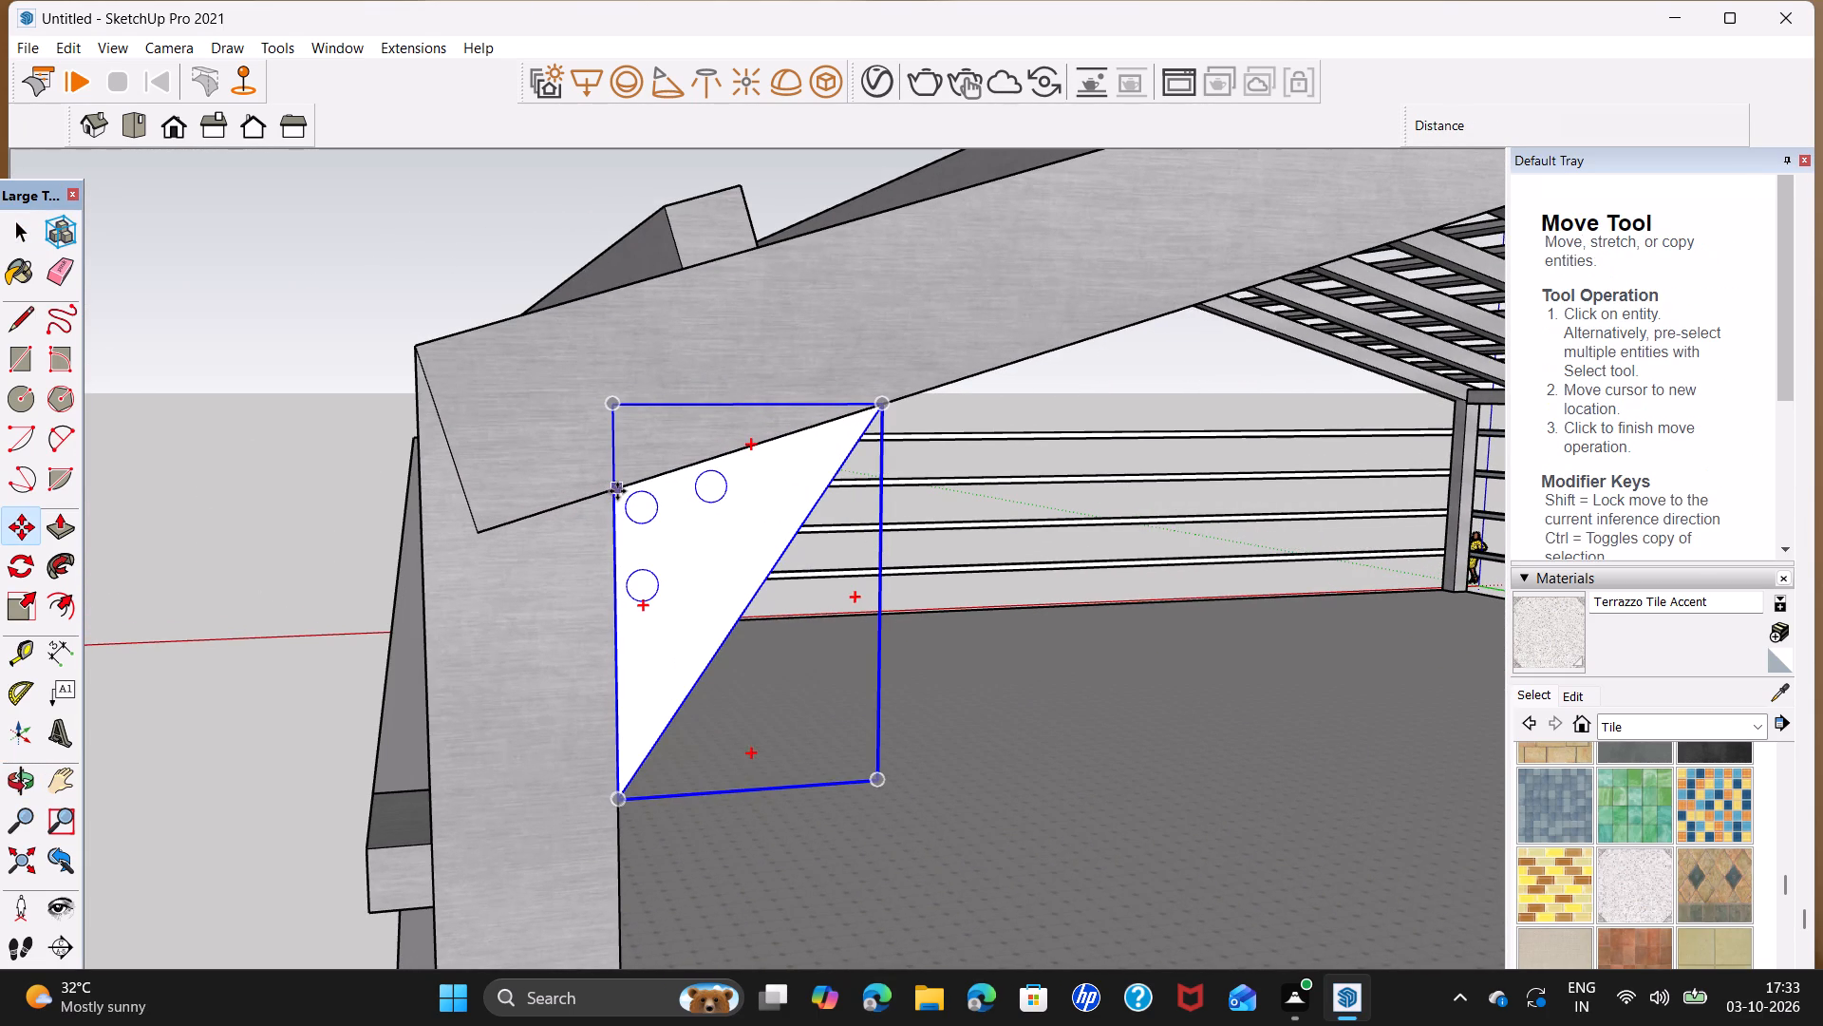
pyautogui.click(617, 491)
pyautogui.scroll(-7, 707, 537)
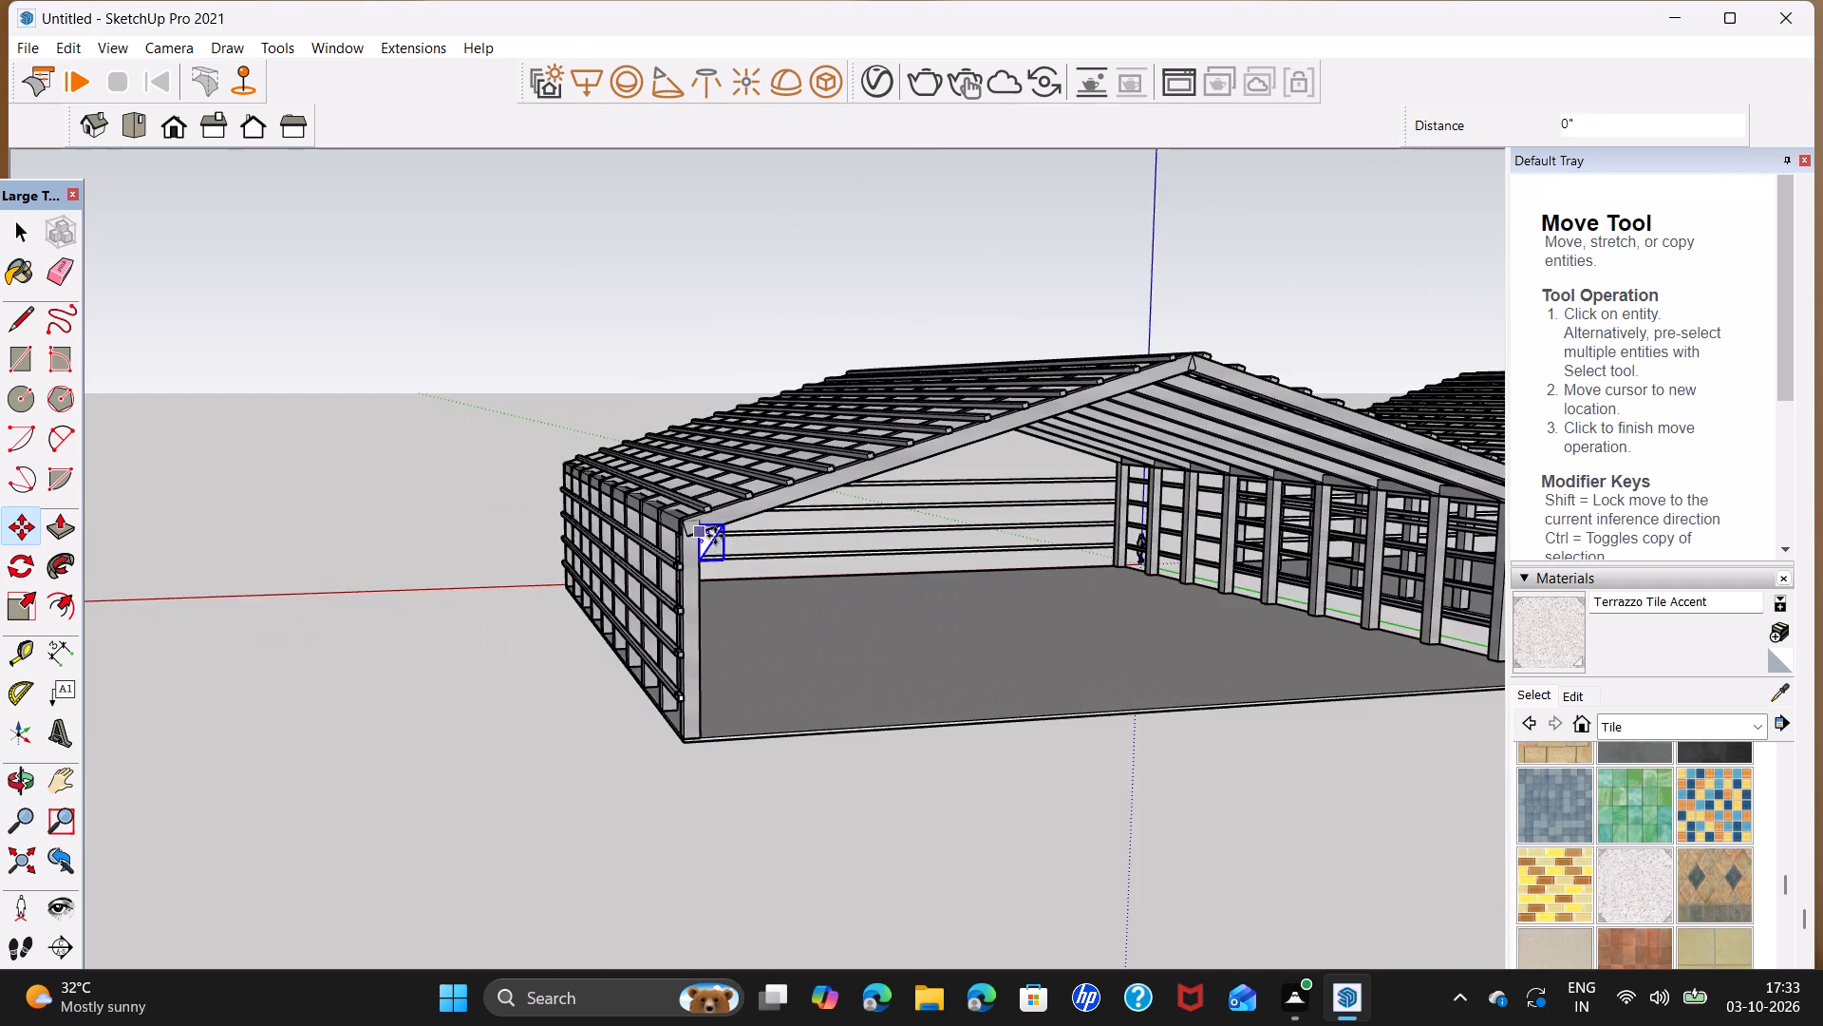
pyautogui.moveTo(645, 552); pyautogui.dragTo(394, 500, button='middle')
pyautogui.scroll(4, 665, 498)
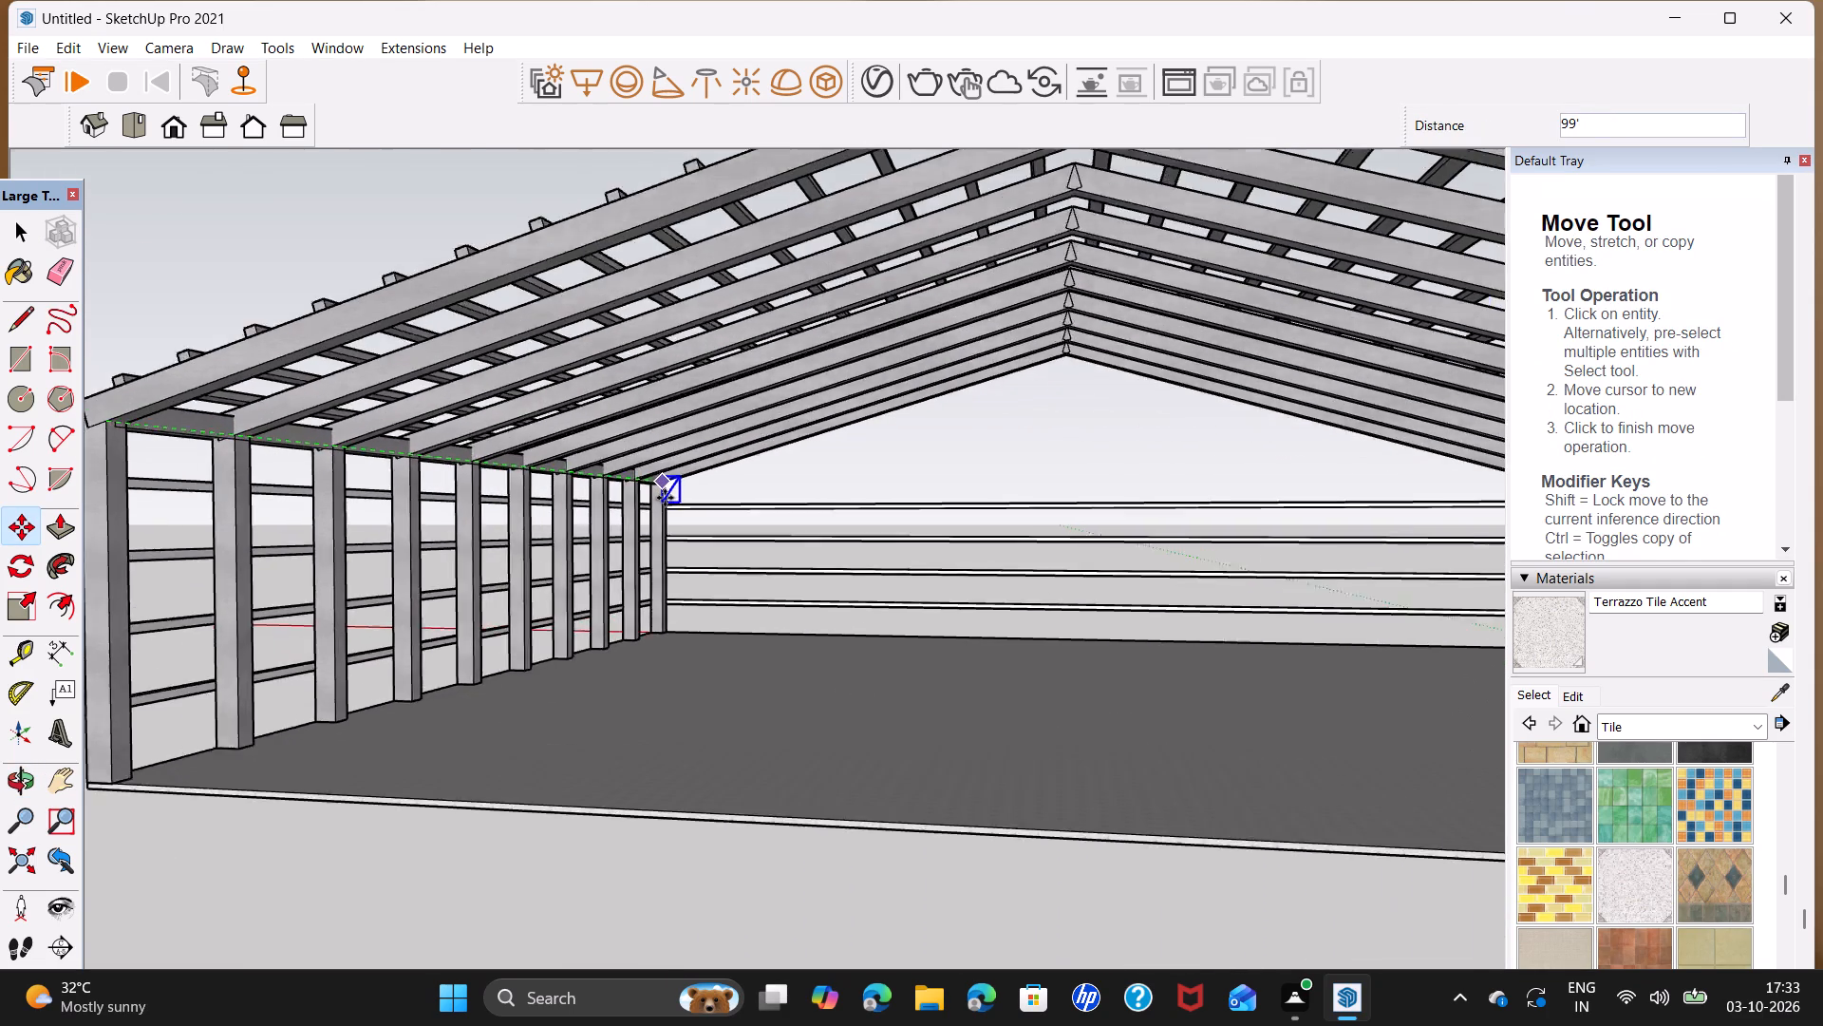
pyautogui.scroll(13, 665, 498)
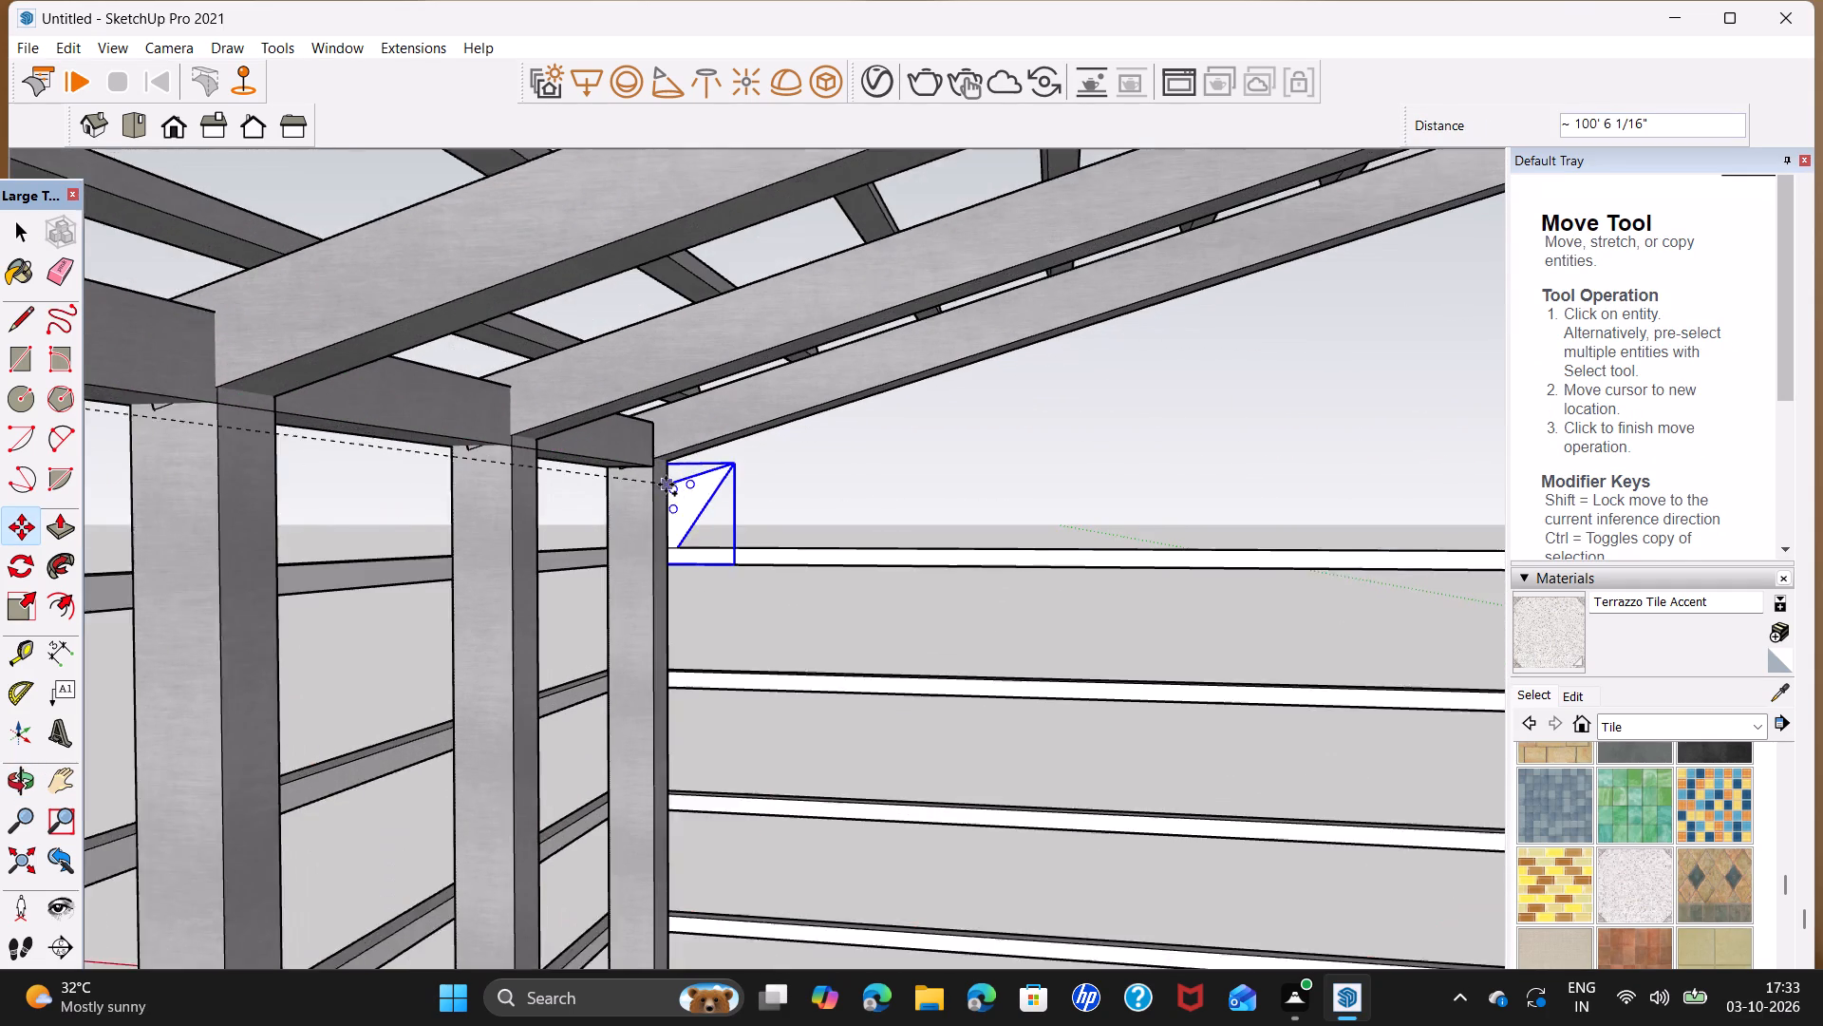
pyautogui.click(653, 465)
# Divide the copy distance by 9 so the columns along this side each receive an evenly spaced gusset.
pyautogui.scroll(-2, 667, 481)
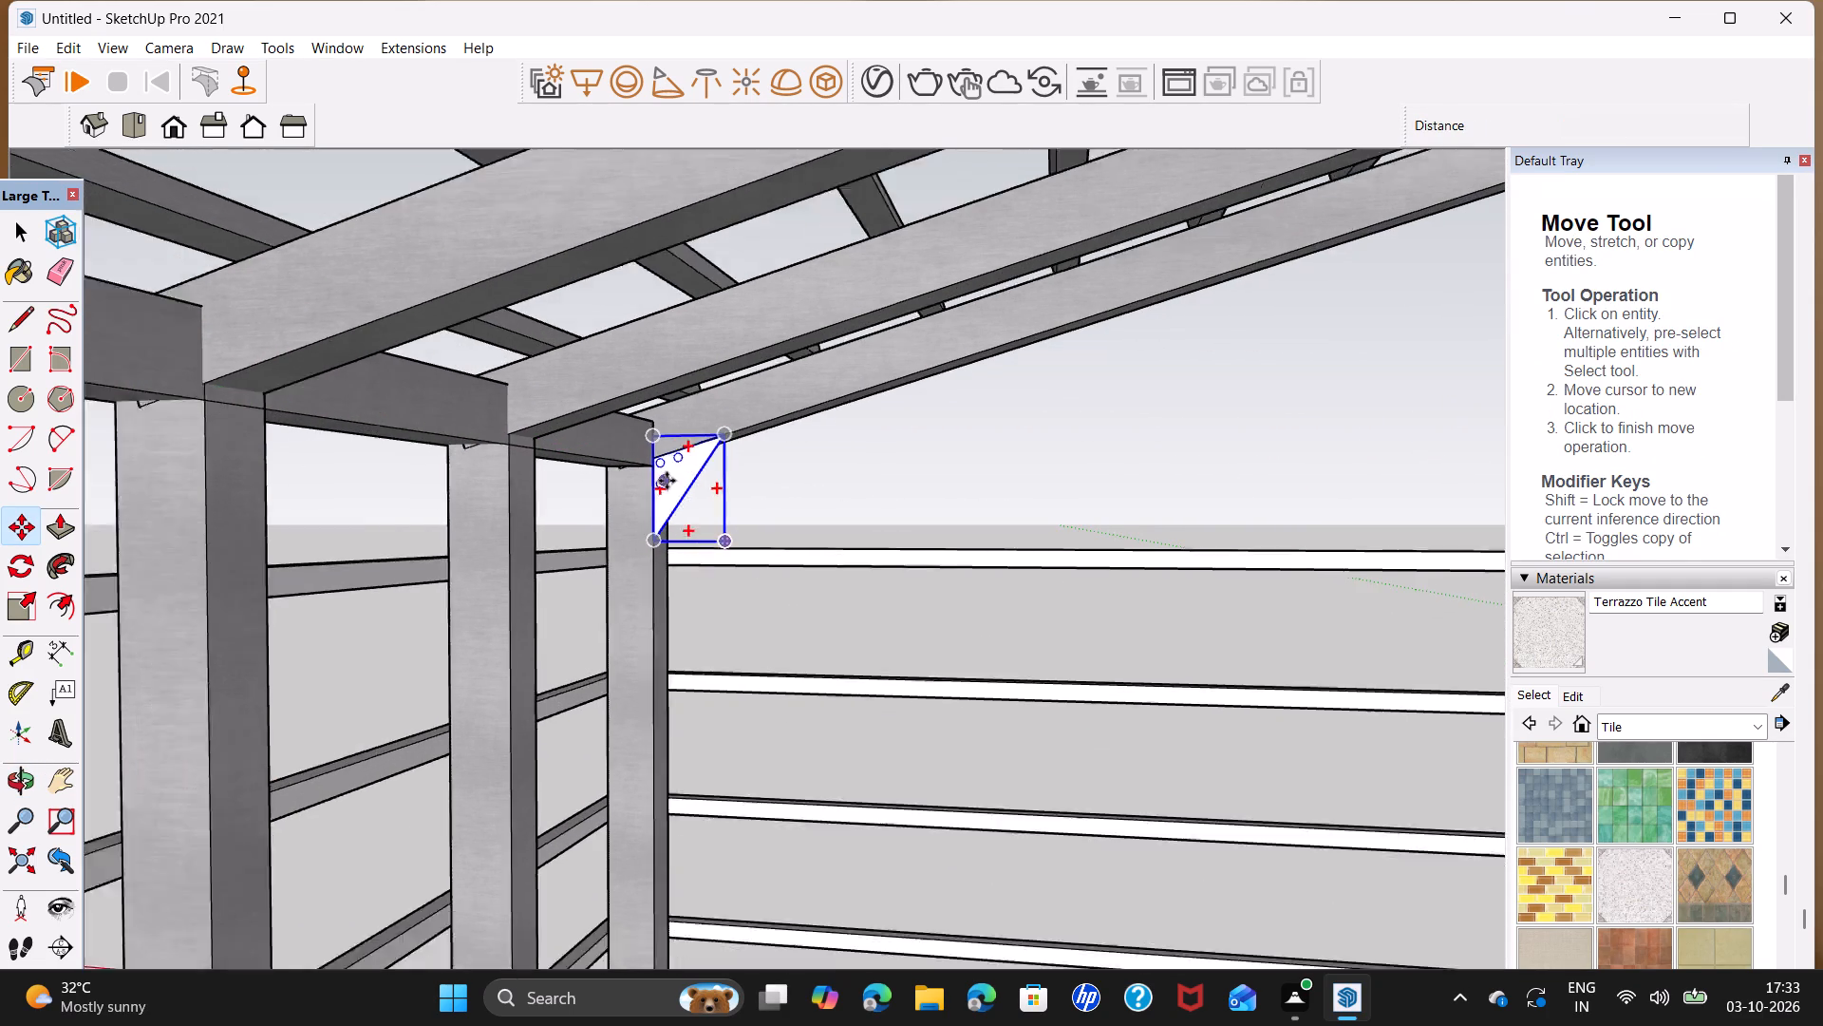
pyautogui.scroll(-10, 667, 481)
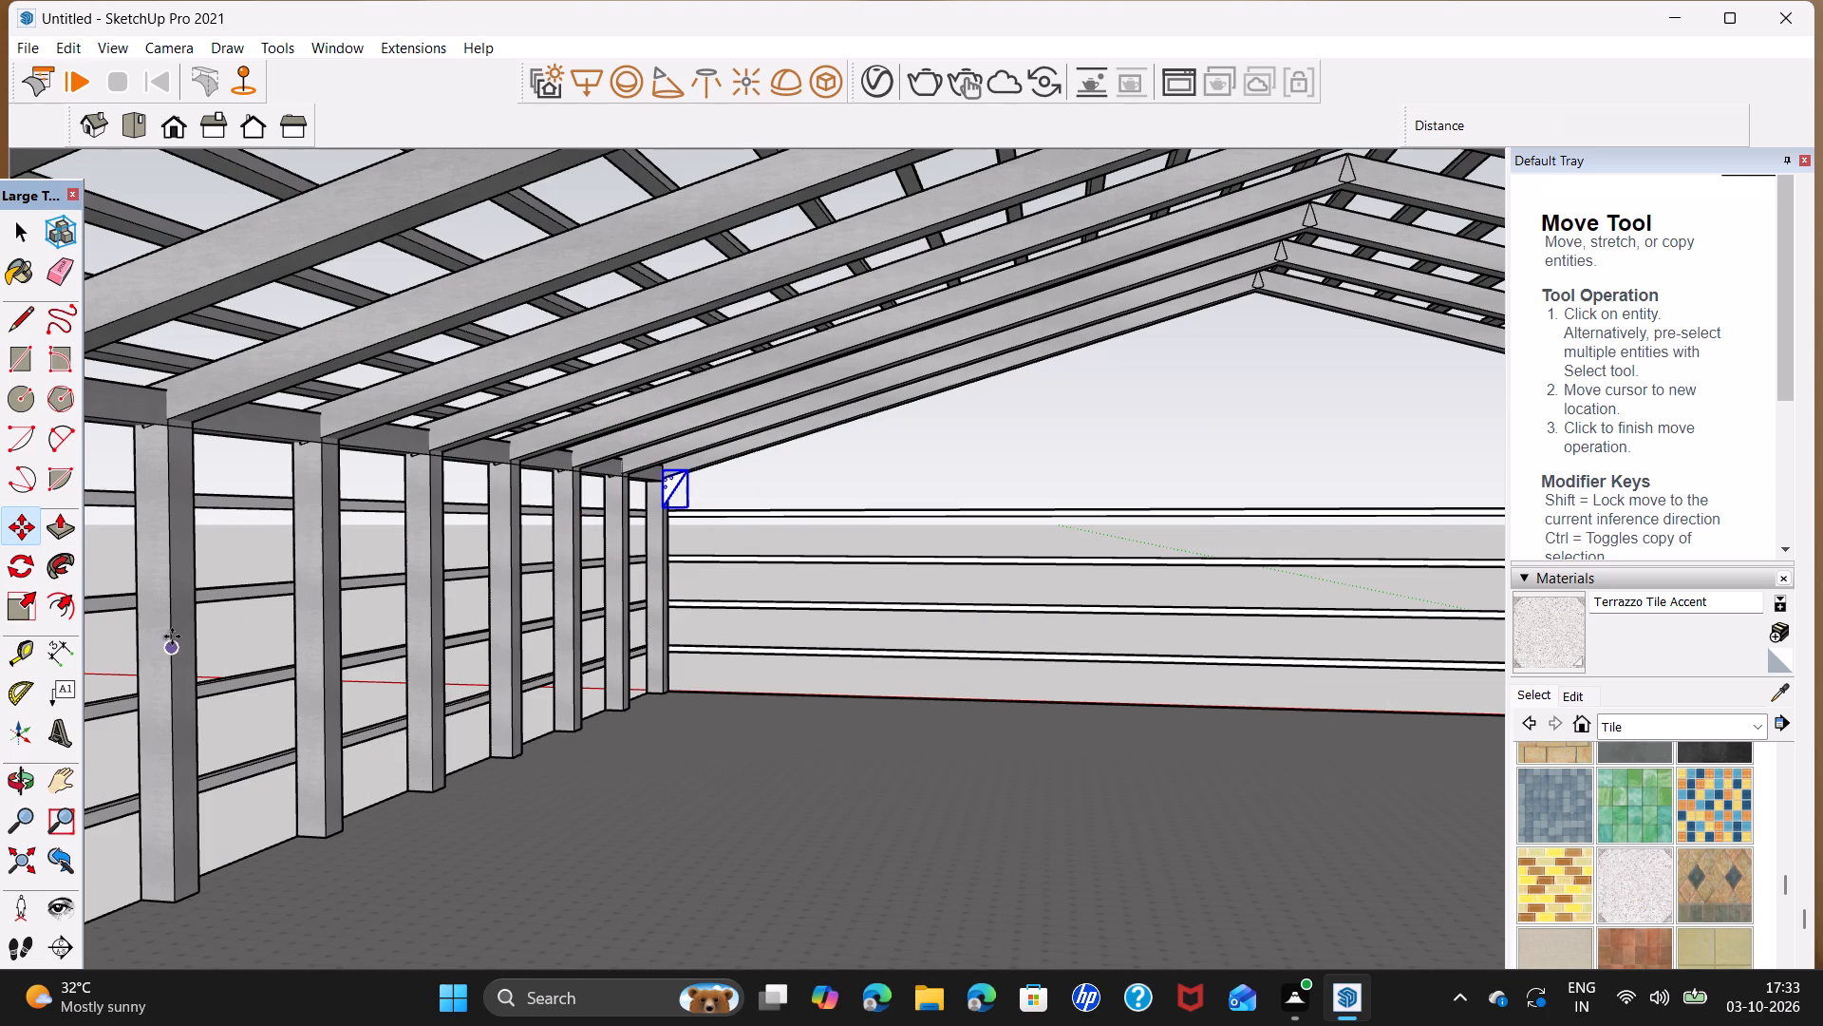
pyautogui.moveTo(165, 636); pyautogui.dragTo(671, 548, button='middle')
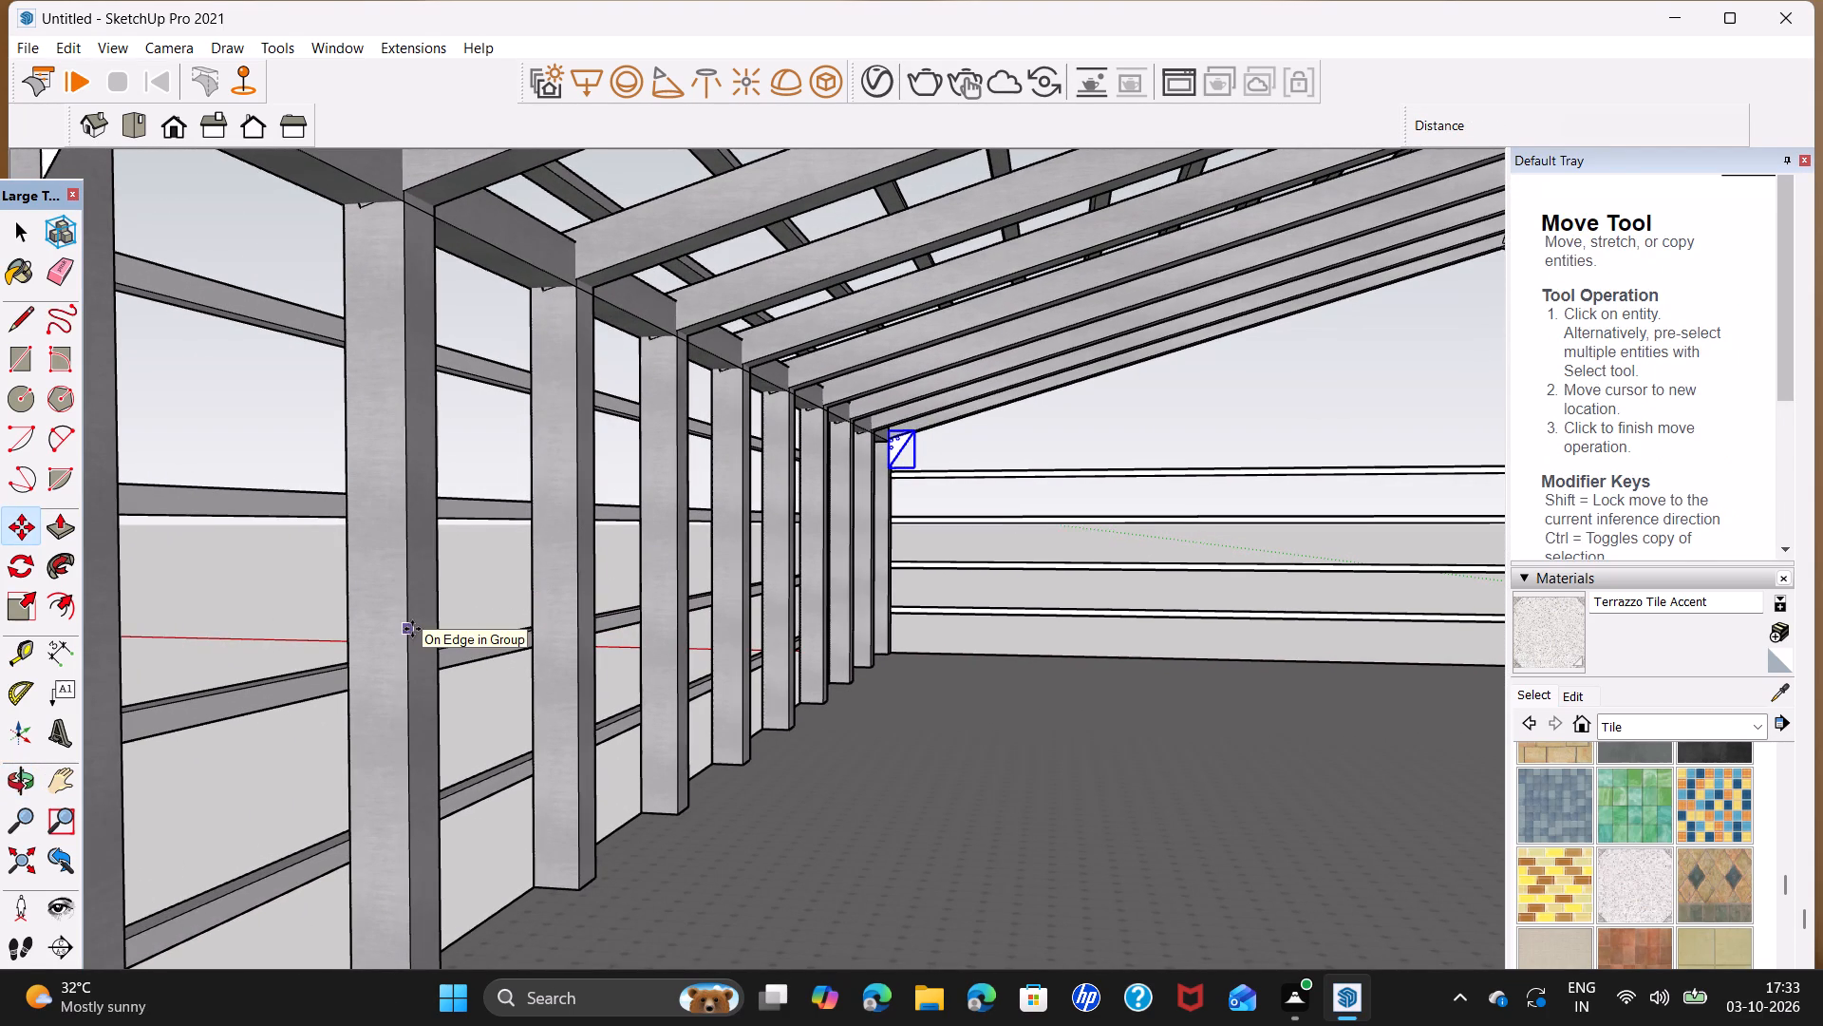
pyautogui.write('/9')
pyautogui.press('Return')
pyautogui.press('space')
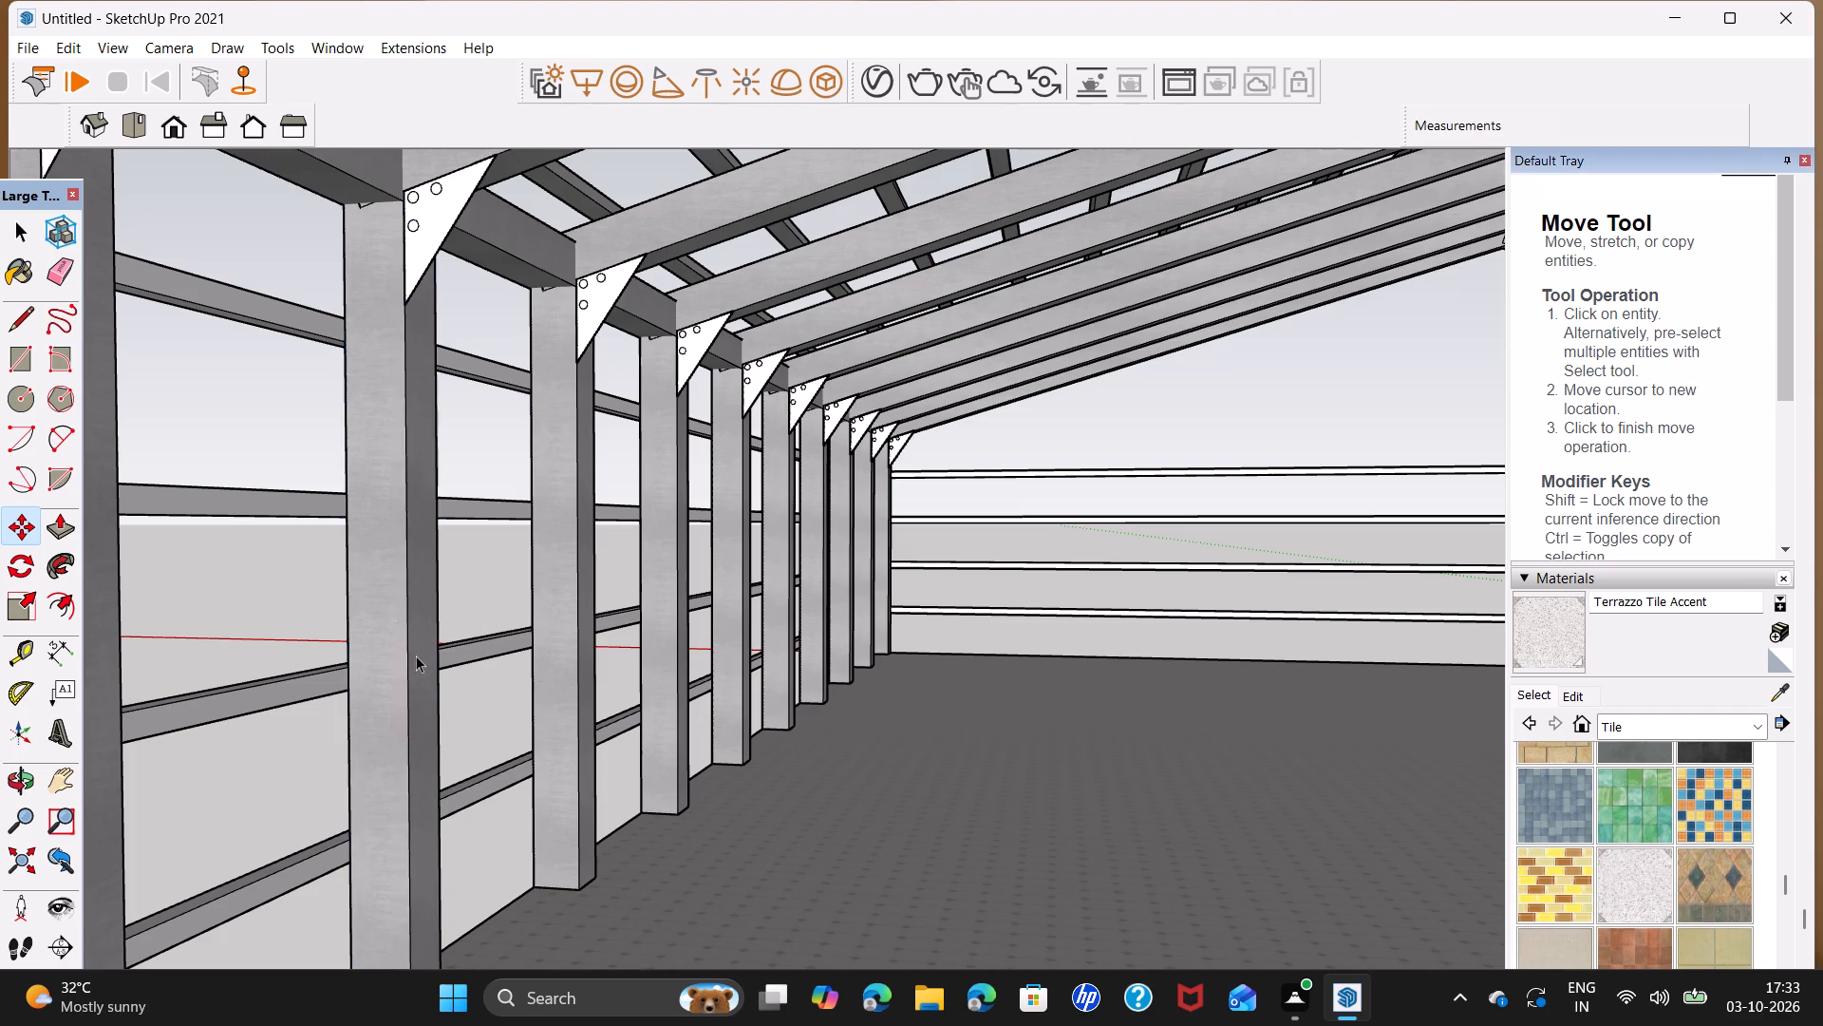
# Draw a triangular gusset at the front column-rafter corner of the opposite column row, extending about 2' 13/16" down the column.
pyautogui.scroll(-7, 580, 696)
pyautogui.keyDown('shift'); pyautogui.moveTo(998, 665); pyautogui.dragTo(390, 566, button='middle'); pyautogui.keyUp('shift')
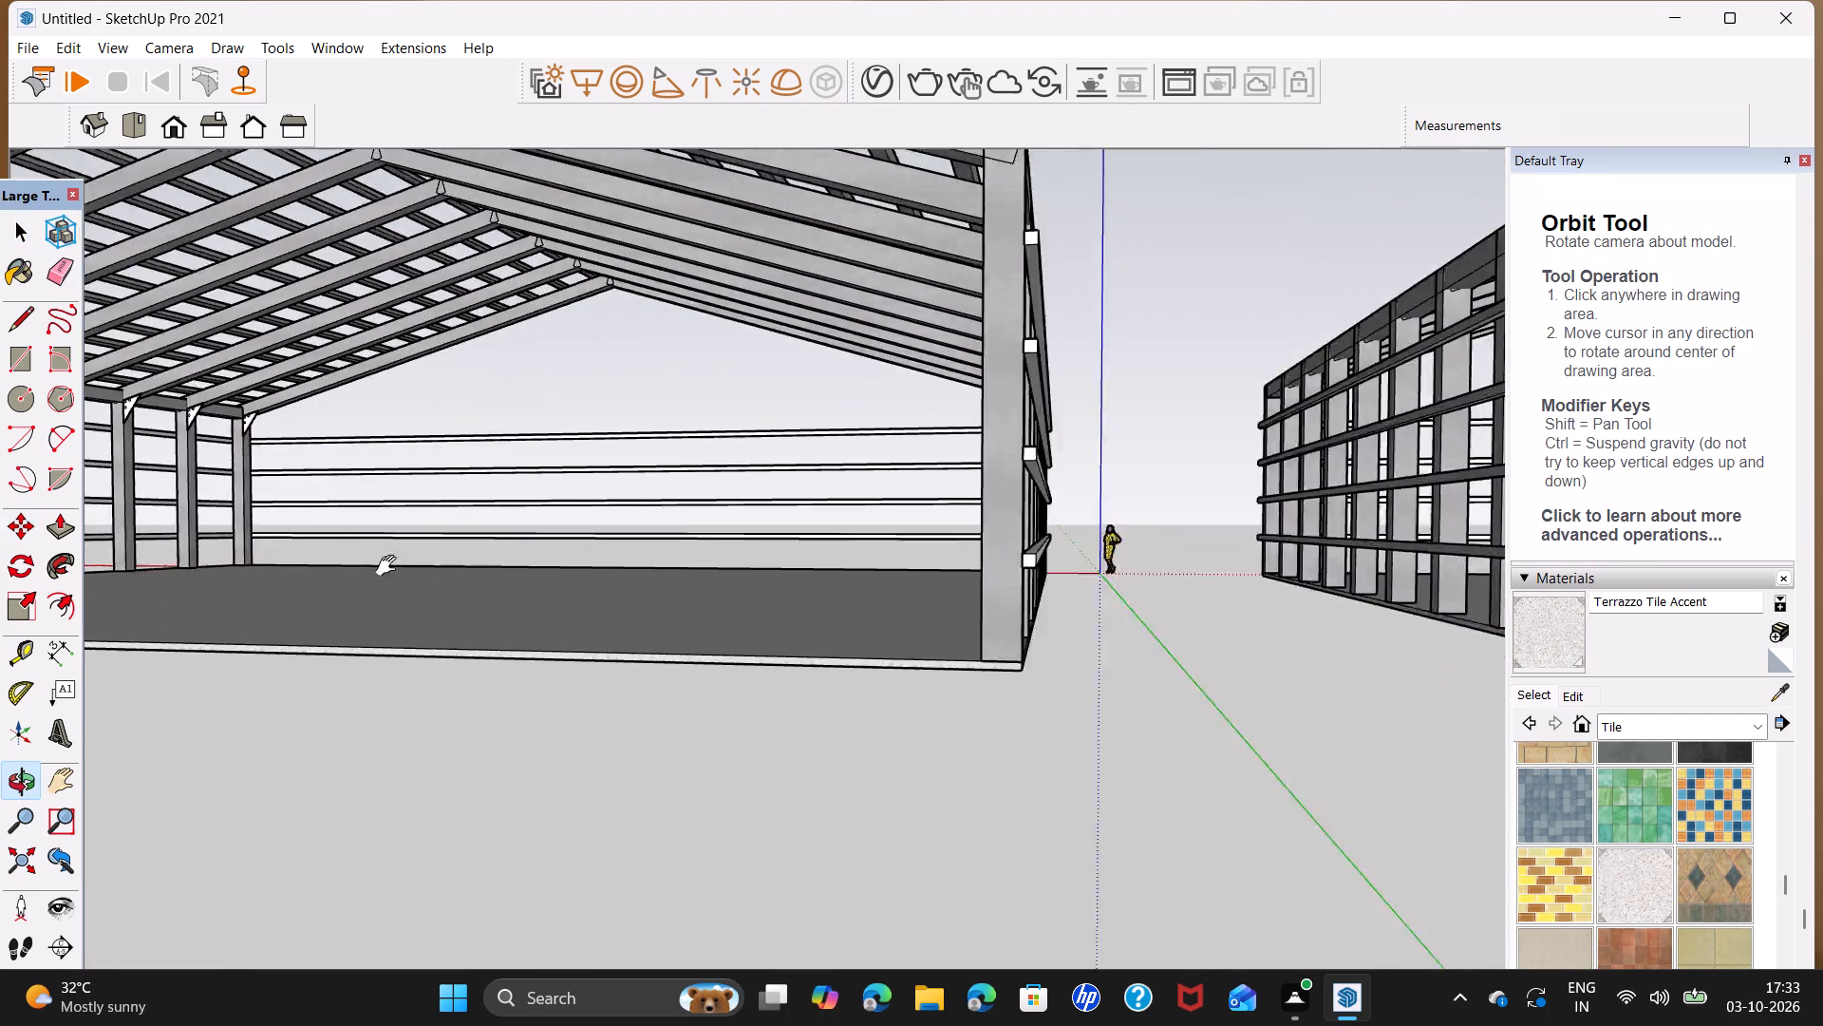
pyautogui.keyDown('shift'); pyautogui.moveTo(390, 566); pyautogui.dragTo(237, 604, button='middle'); pyautogui.keyUp('shift')
pyautogui.moveTo(271, 496); pyautogui.dragTo(495, 569, button='middle')
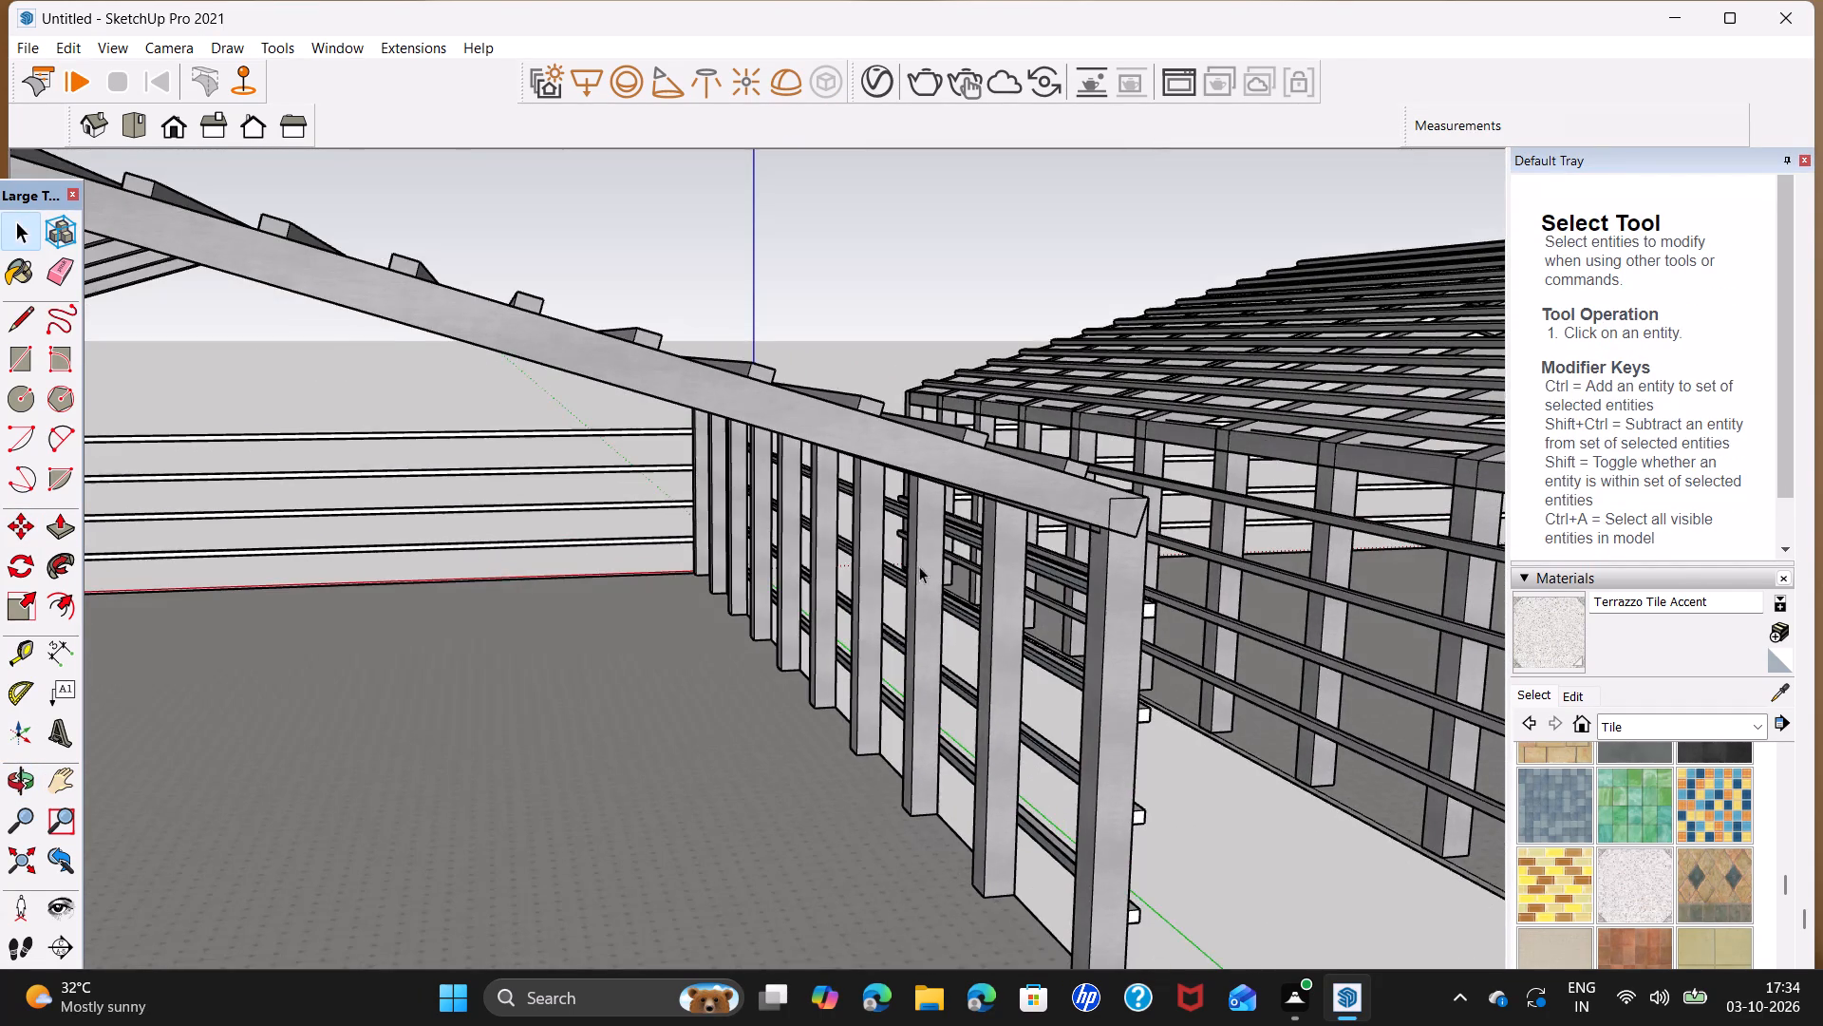
pyautogui.scroll(5, 919, 566)
pyautogui.moveTo(1137, 549); pyautogui.dragTo(965, 545, button='middle')
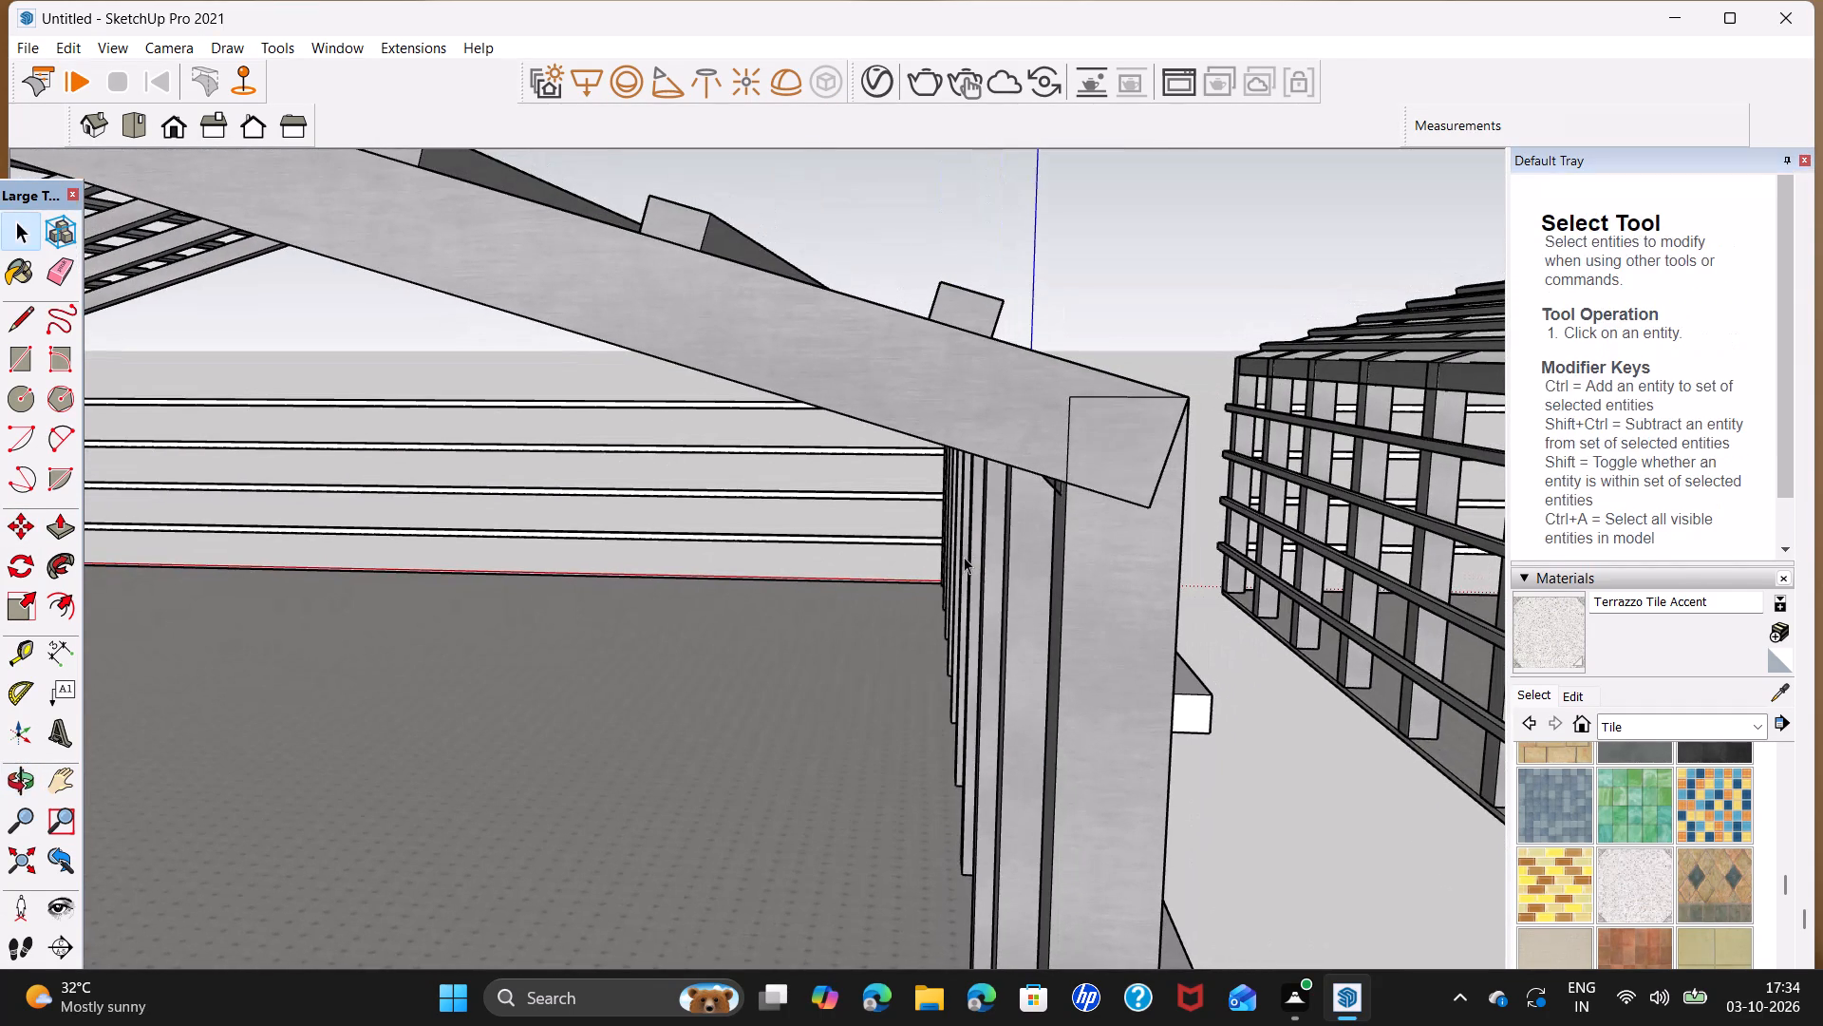
pyautogui.press('l')
pyautogui.click(1061, 605)
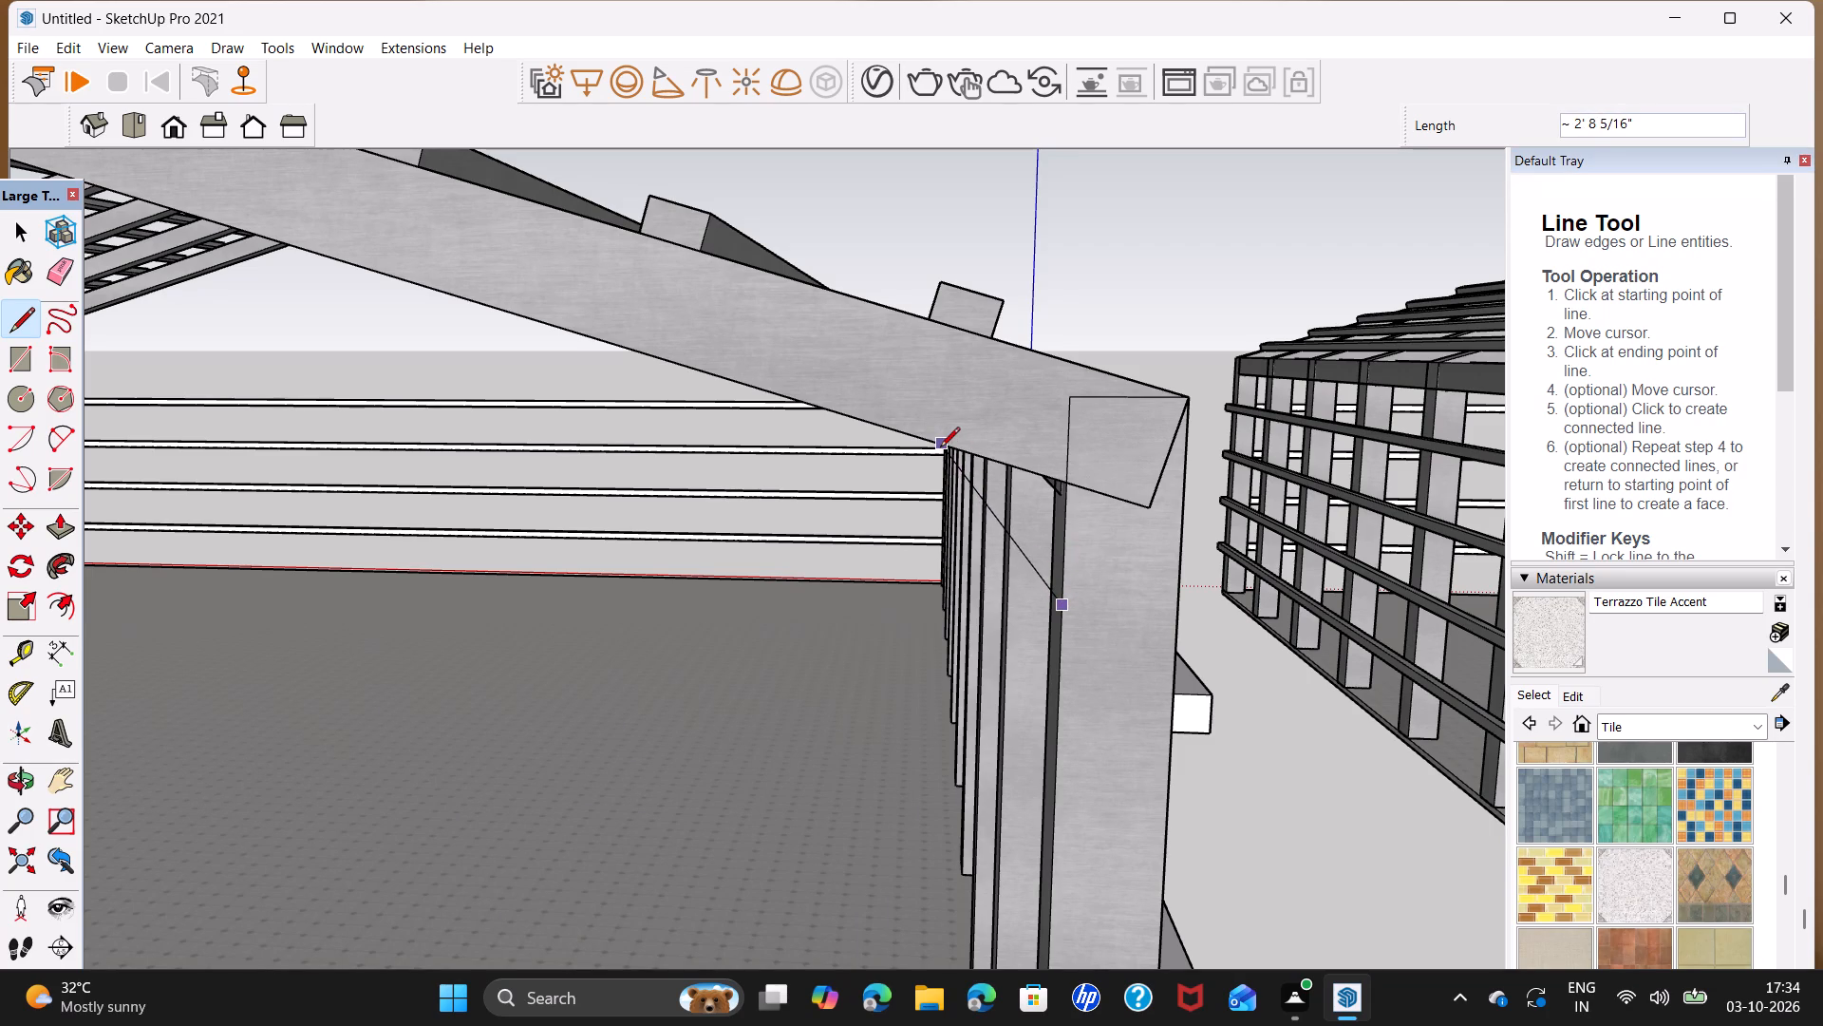
pyautogui.press('space')
pyautogui.press('l')
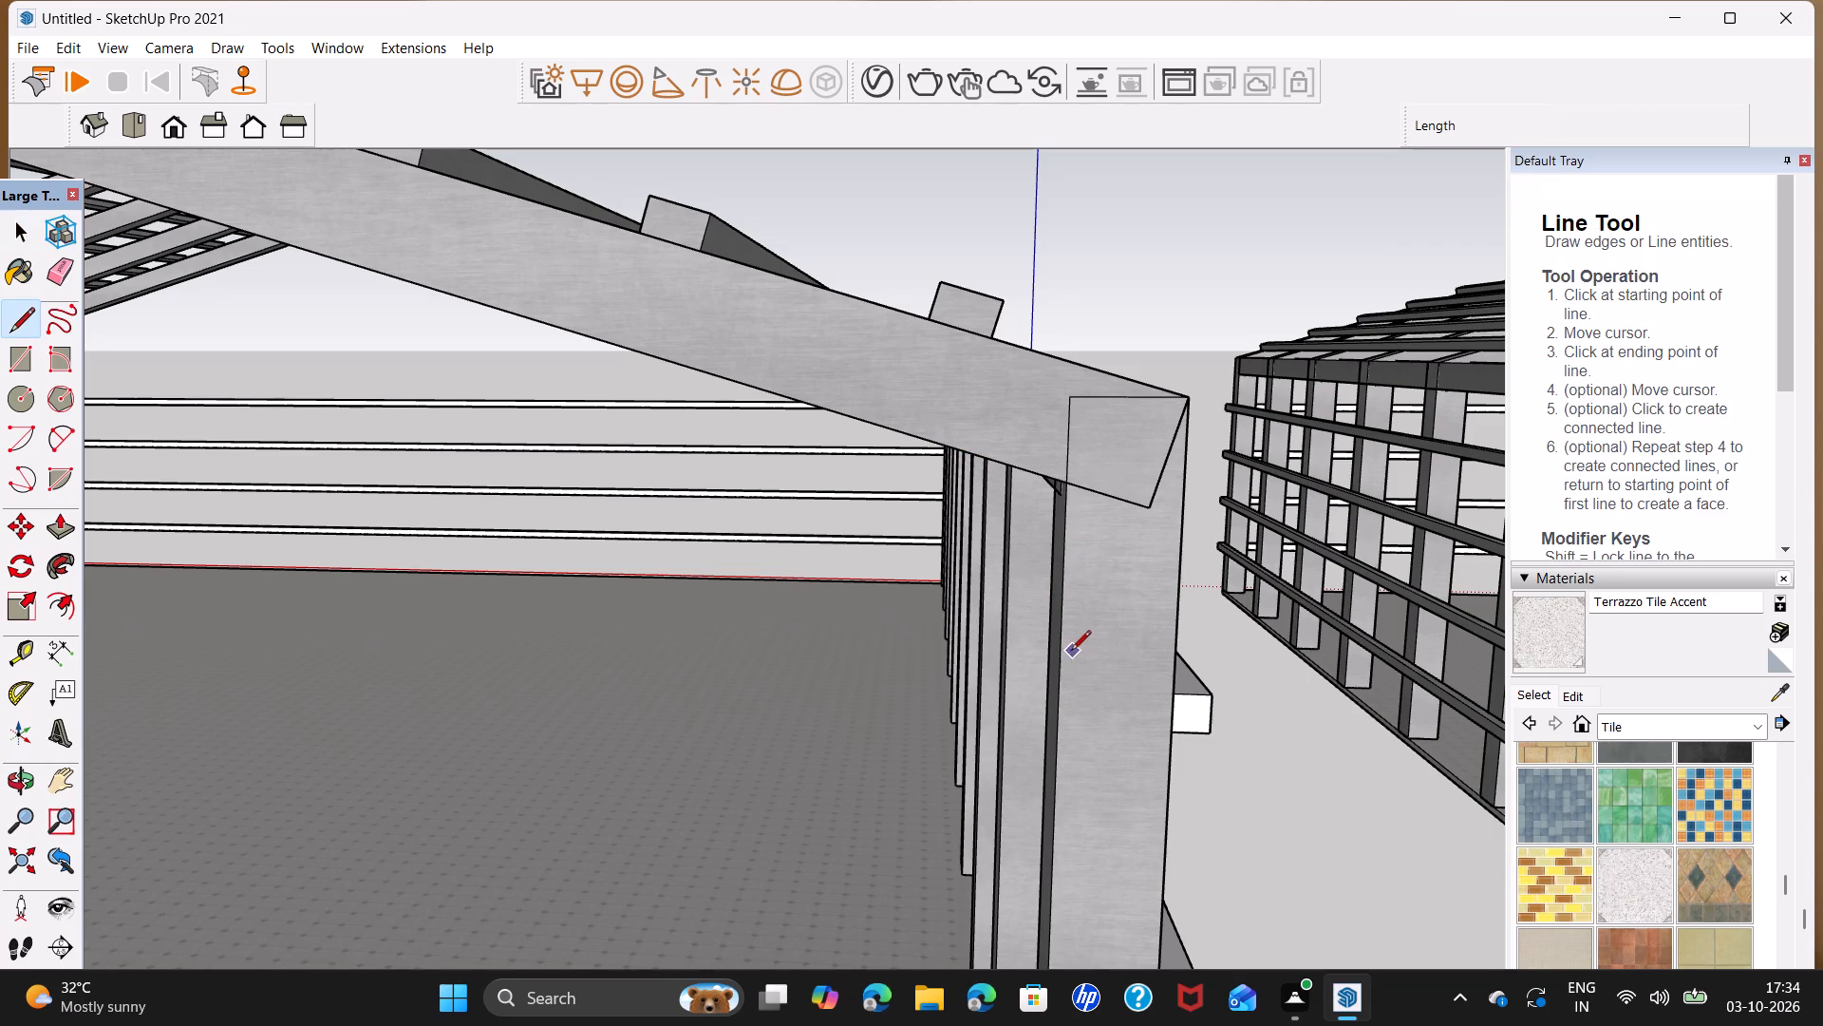
pyautogui.click(1060, 636)
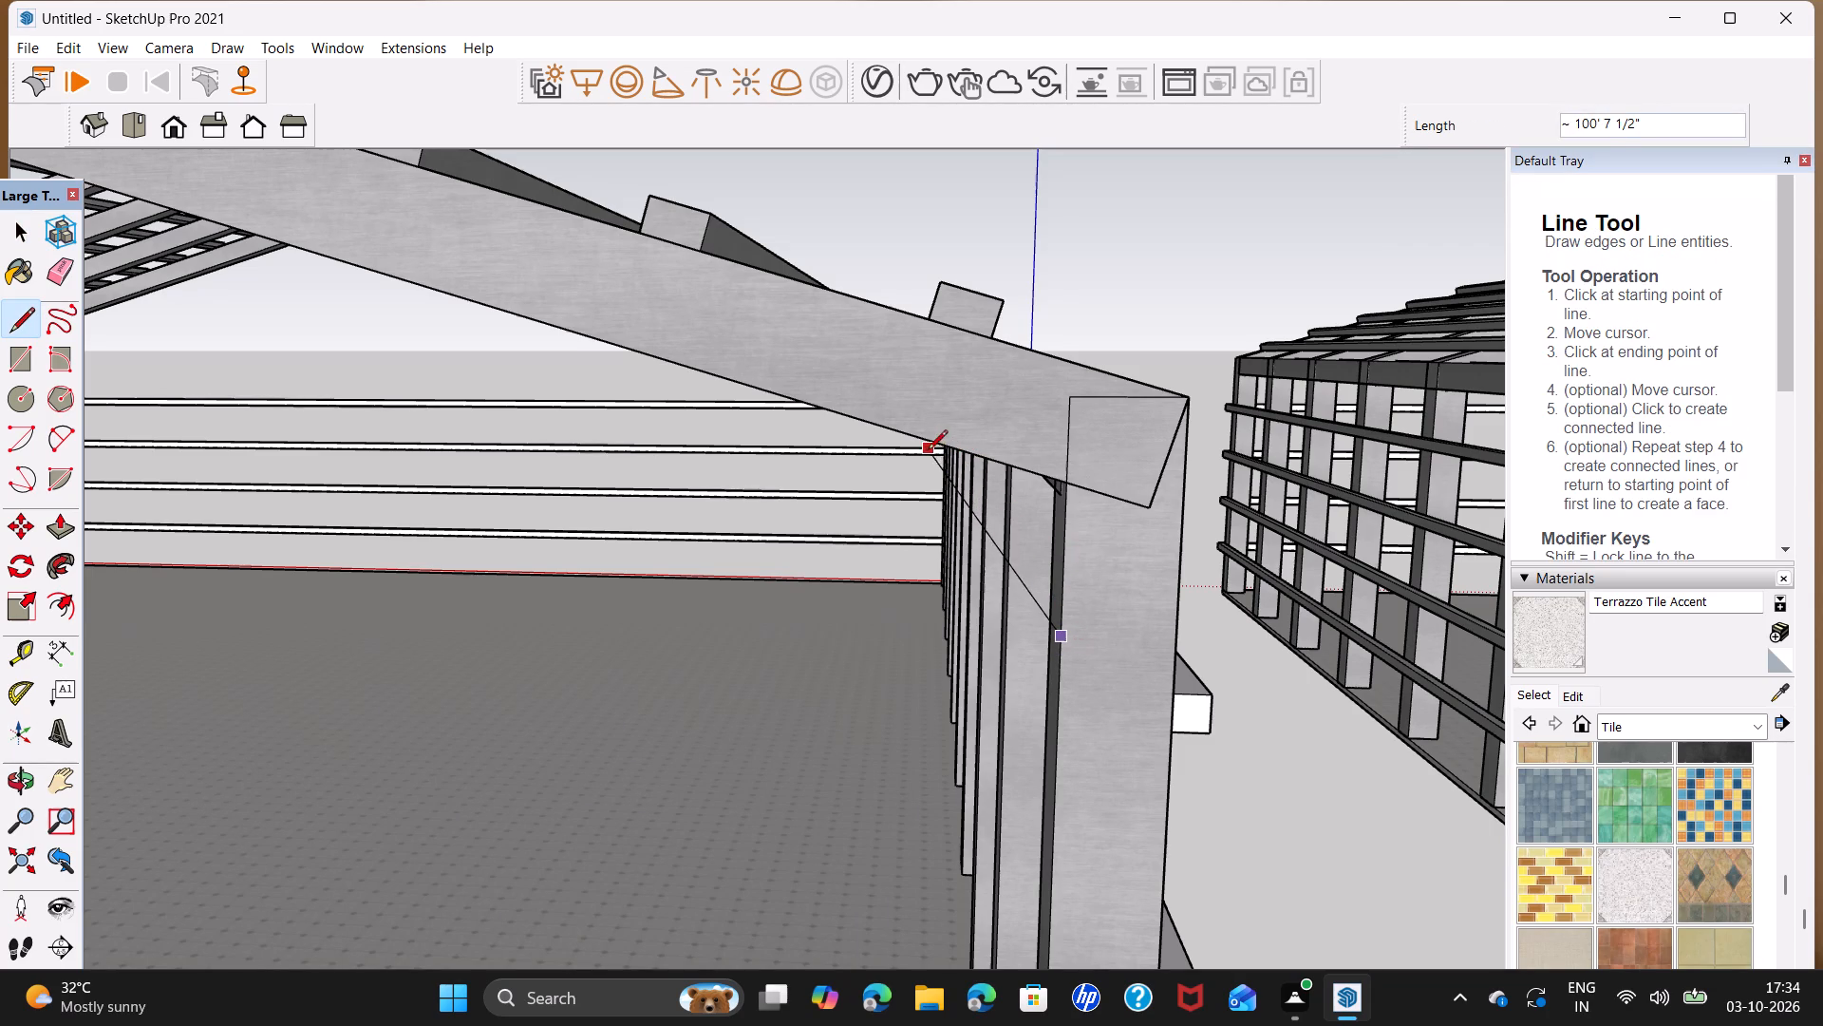
pyautogui.click(922, 443)
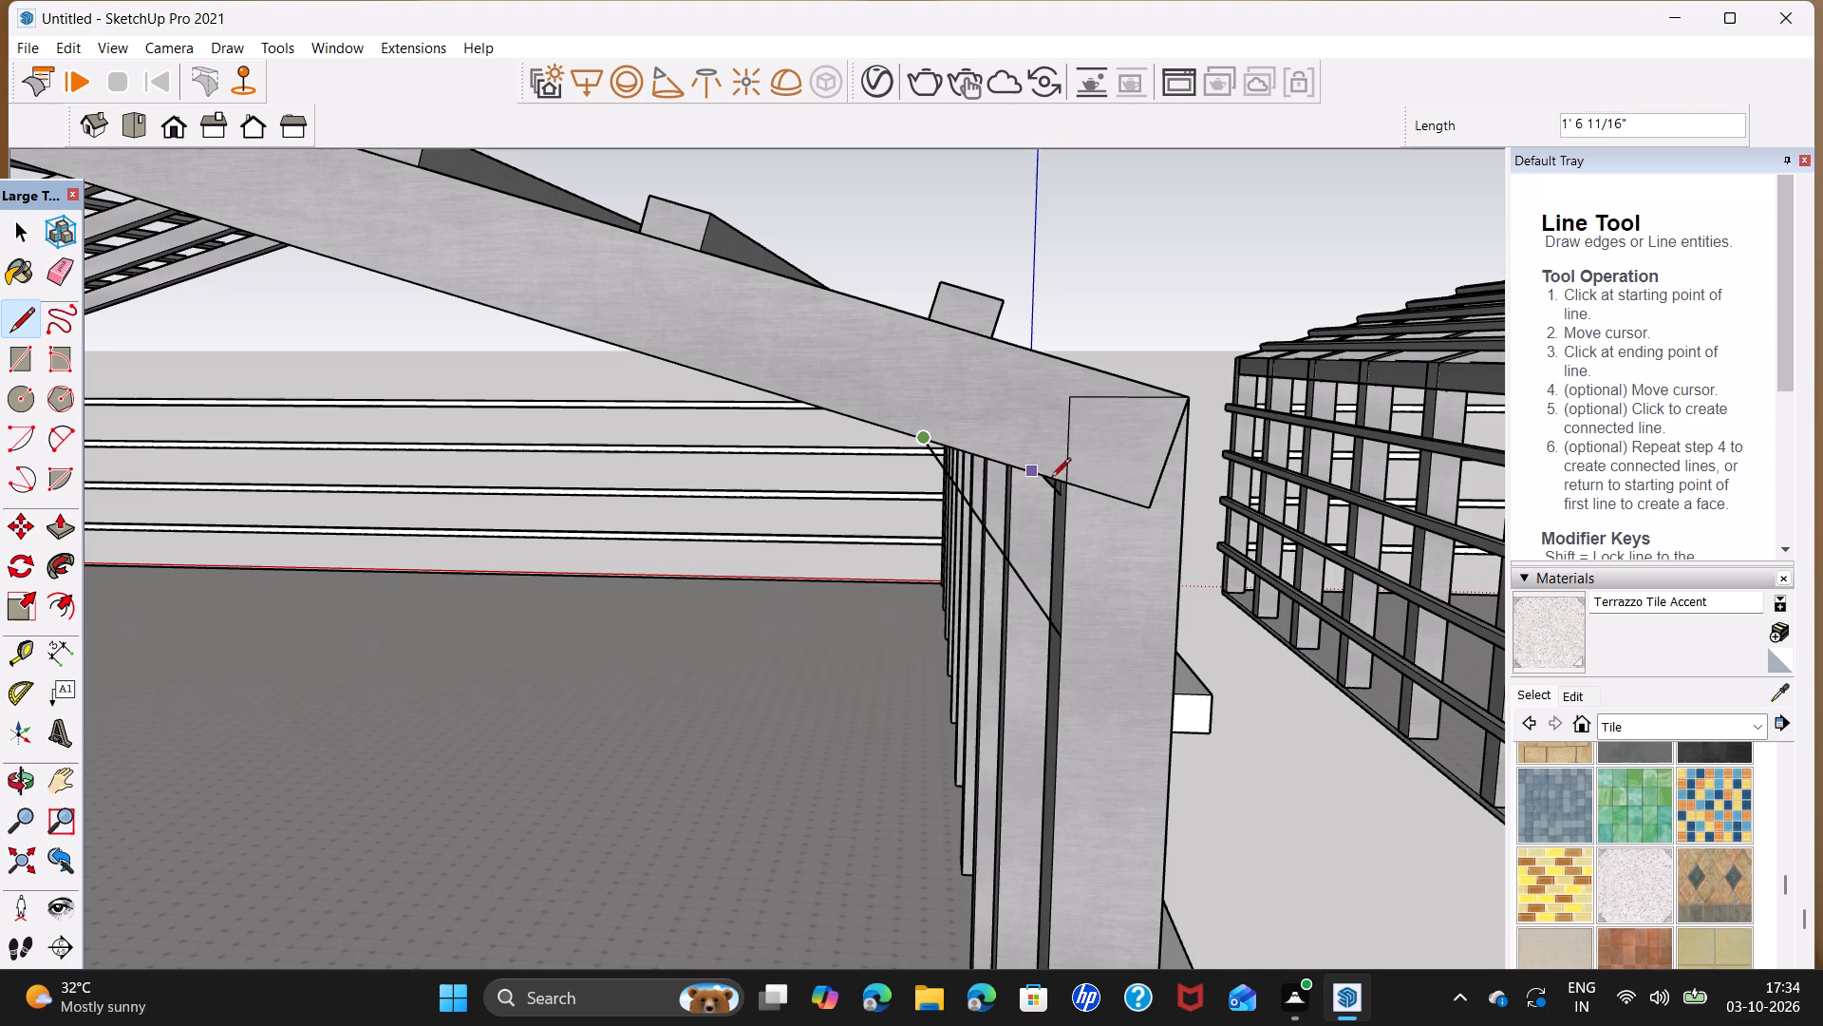
pyautogui.click(1063, 482)
pyautogui.click(1067, 642)
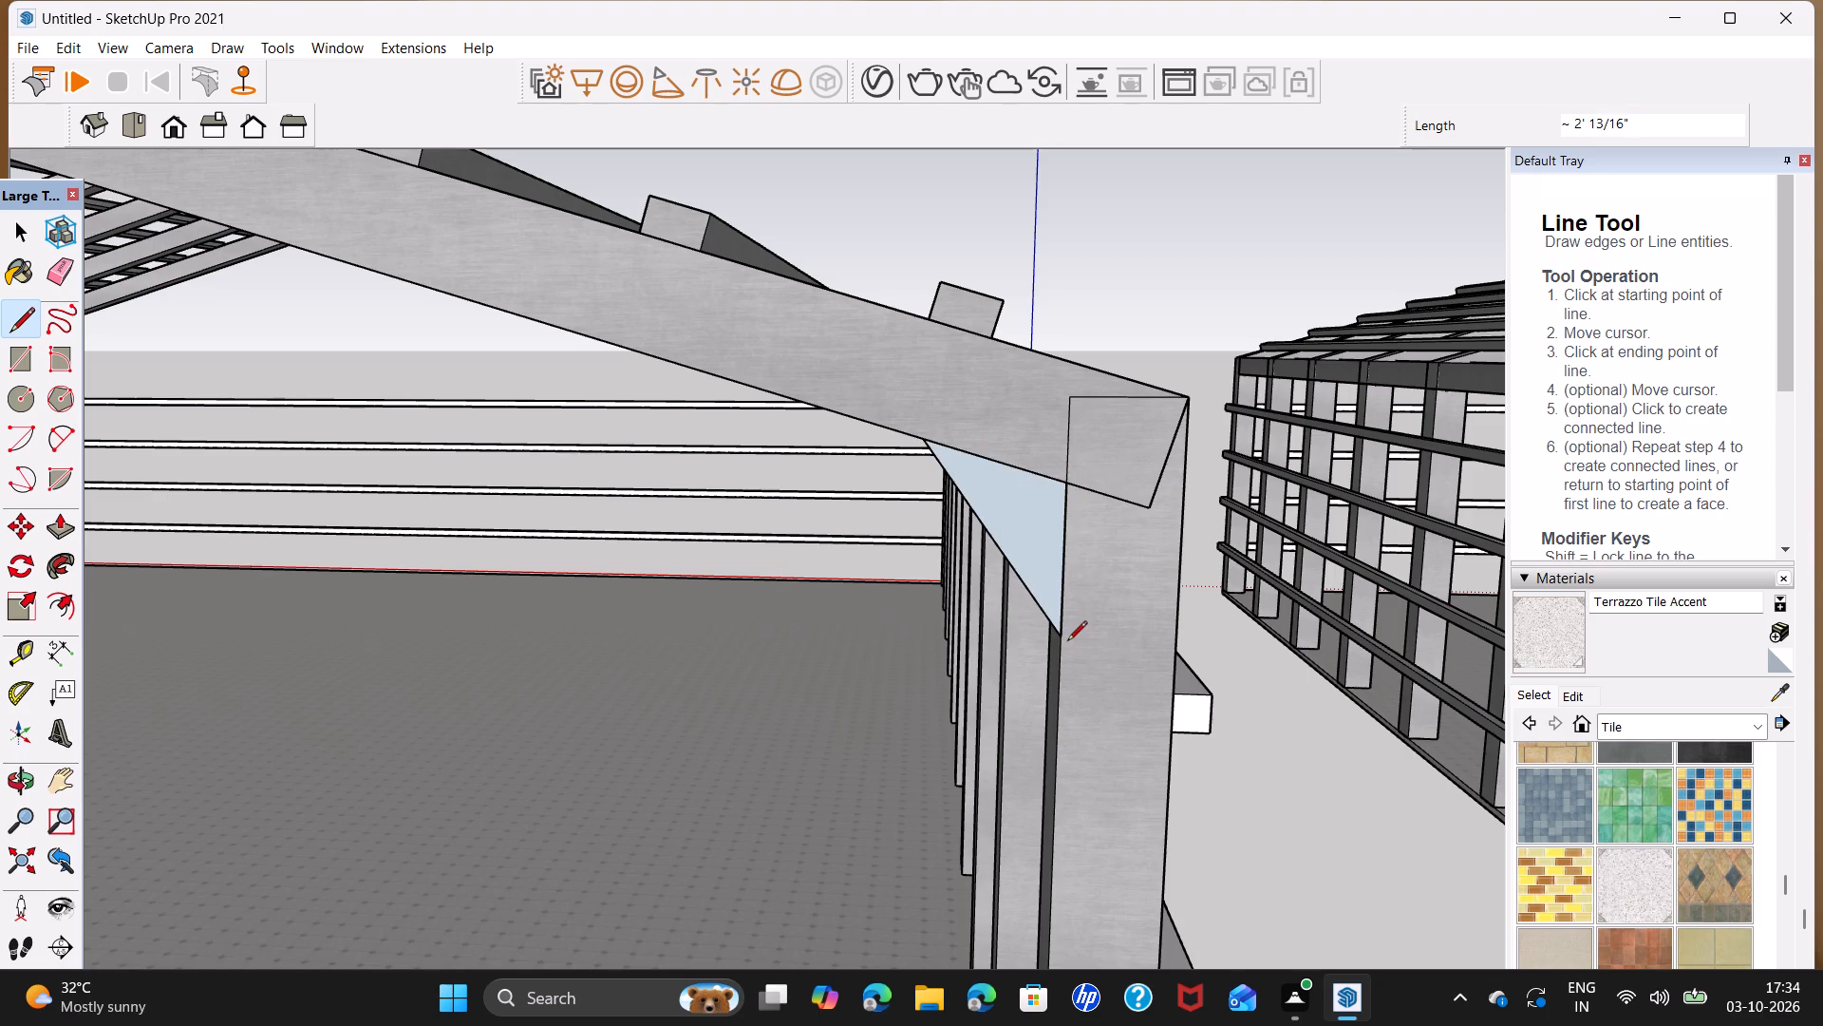
# Reverse the new triangular gusset face so its white front side faces outward.
pyautogui.press('space')
pyautogui.rightClick(1038, 549)
pyautogui.click(1151, 771)
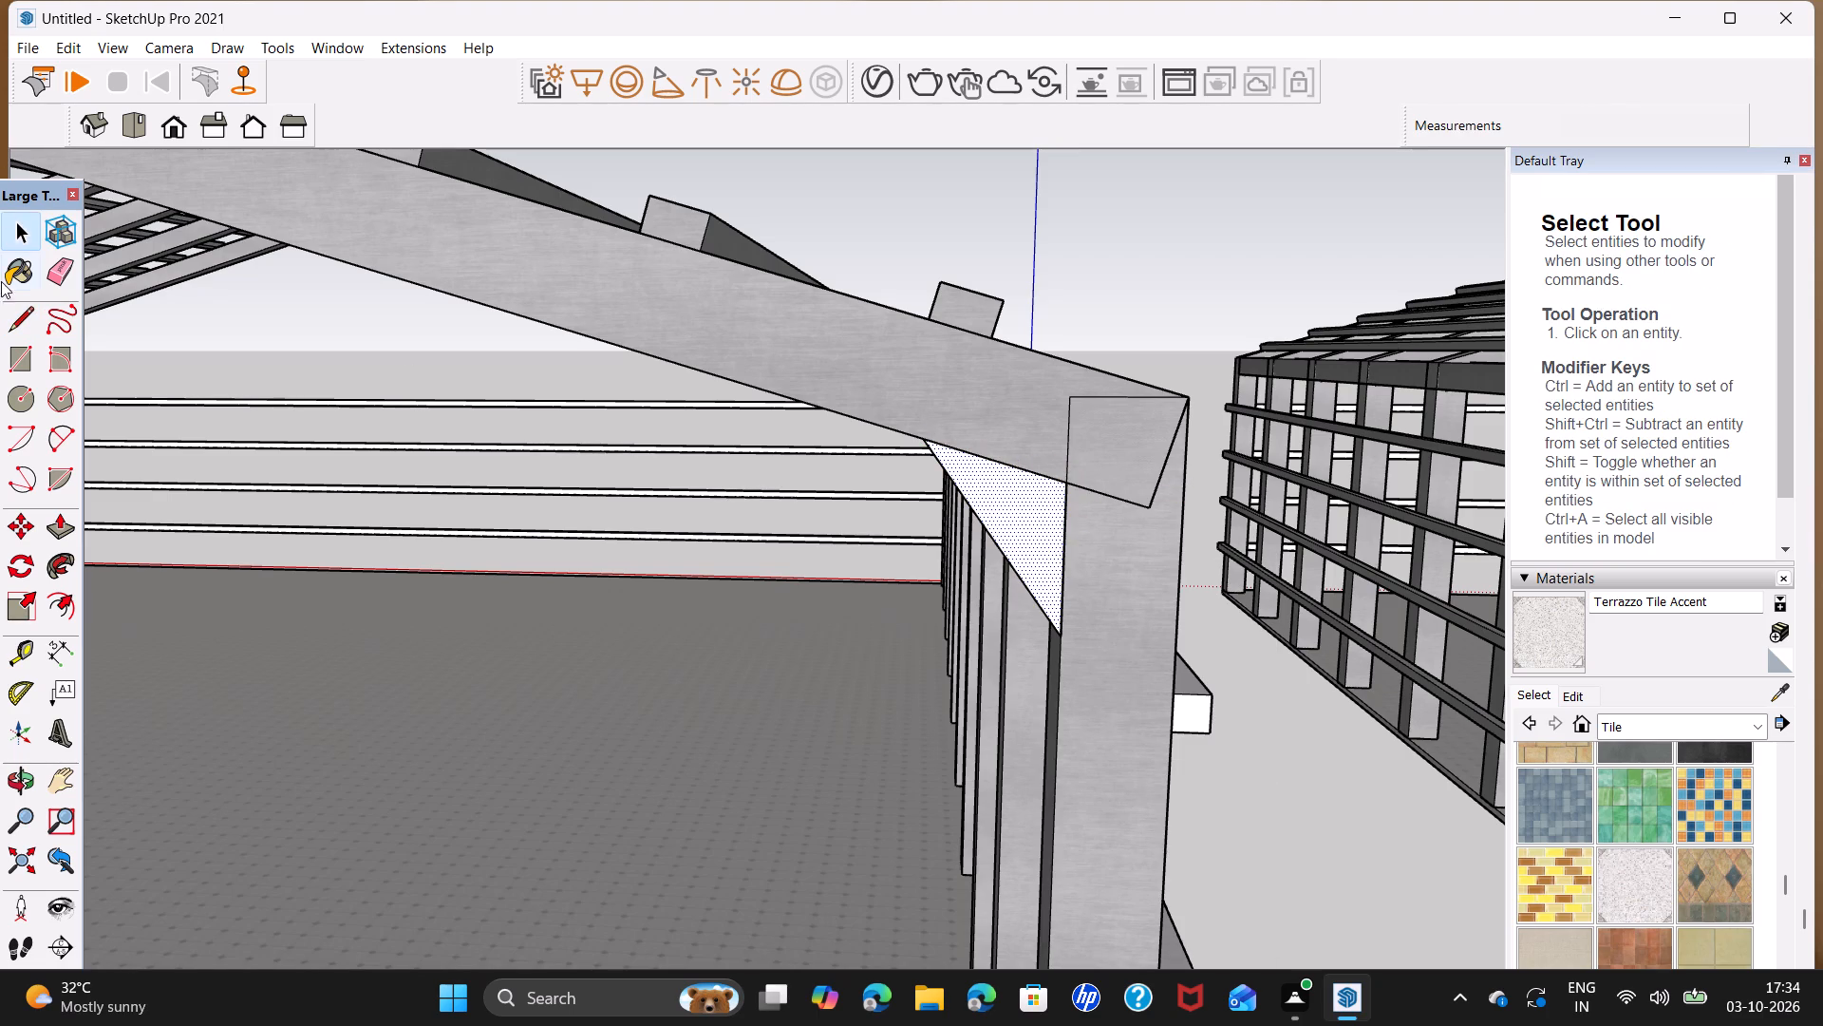
# Draw a small bolt-hole circle on the gusset face near the corner where column and rafter meet.
pyautogui.click(20, 408)
pyautogui.scroll(3, 987, 488)
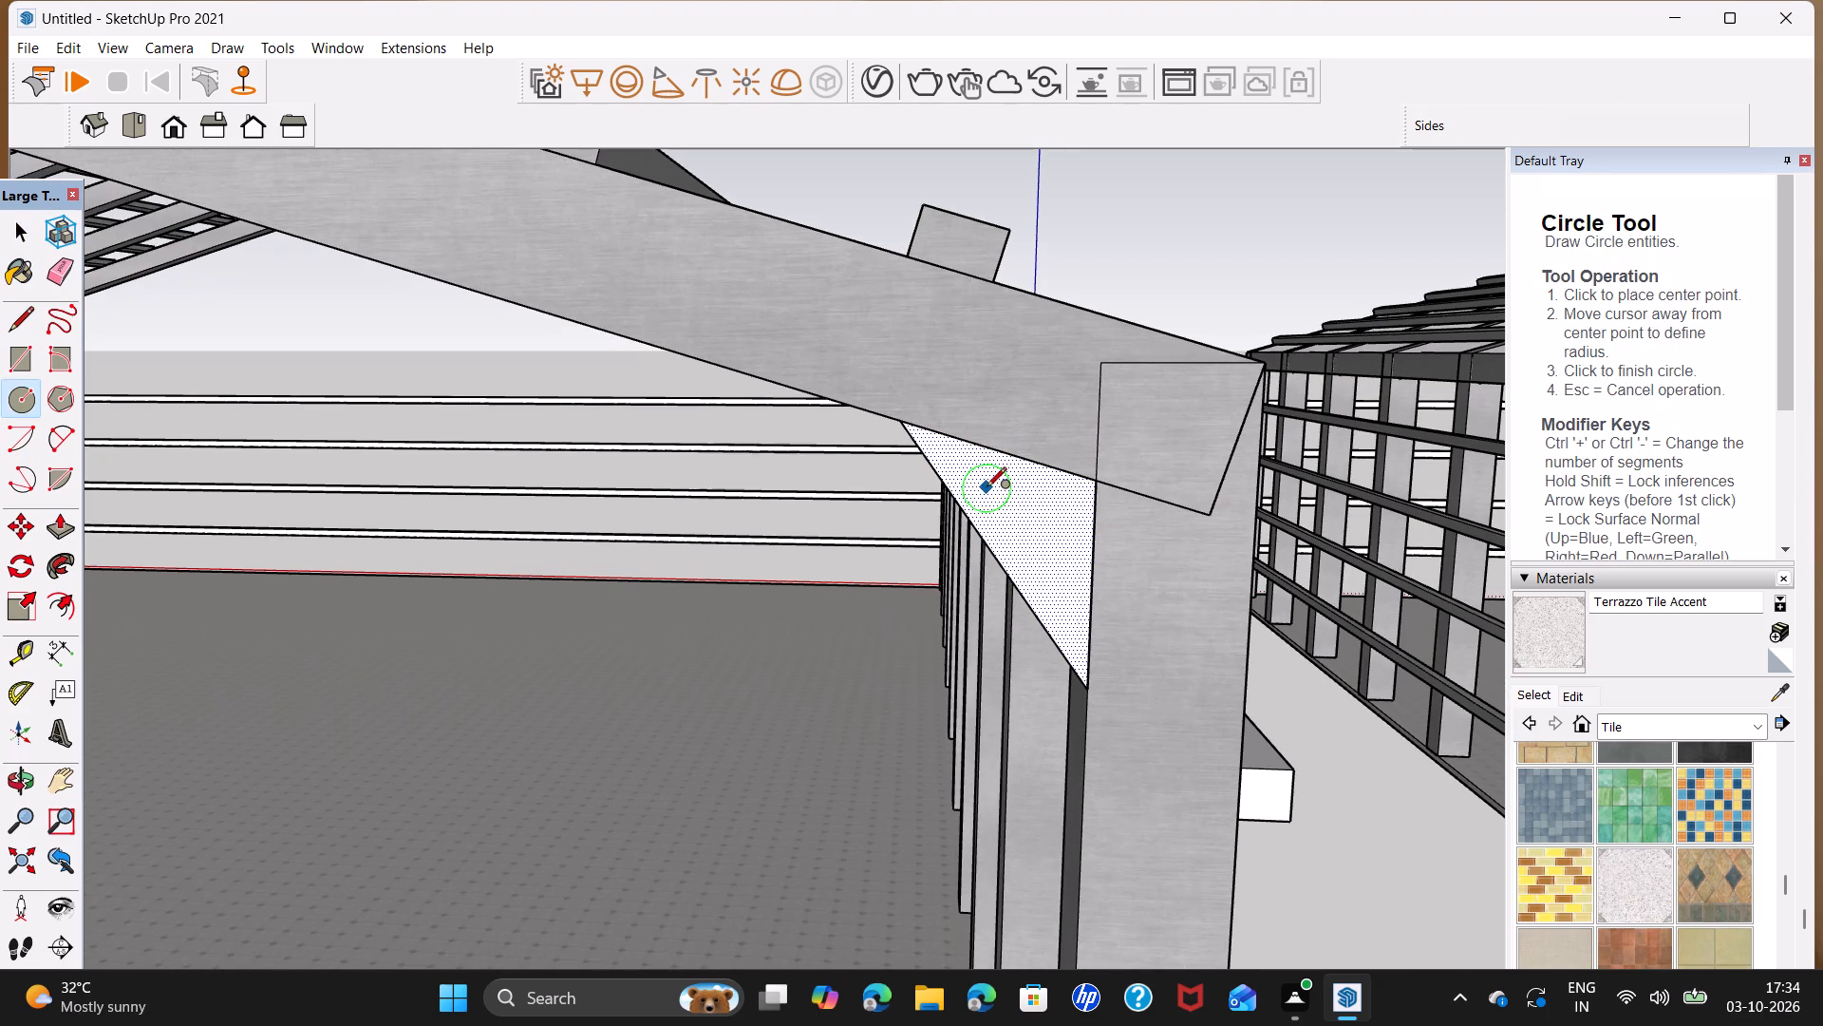
pyautogui.scroll(4, 1059, 499)
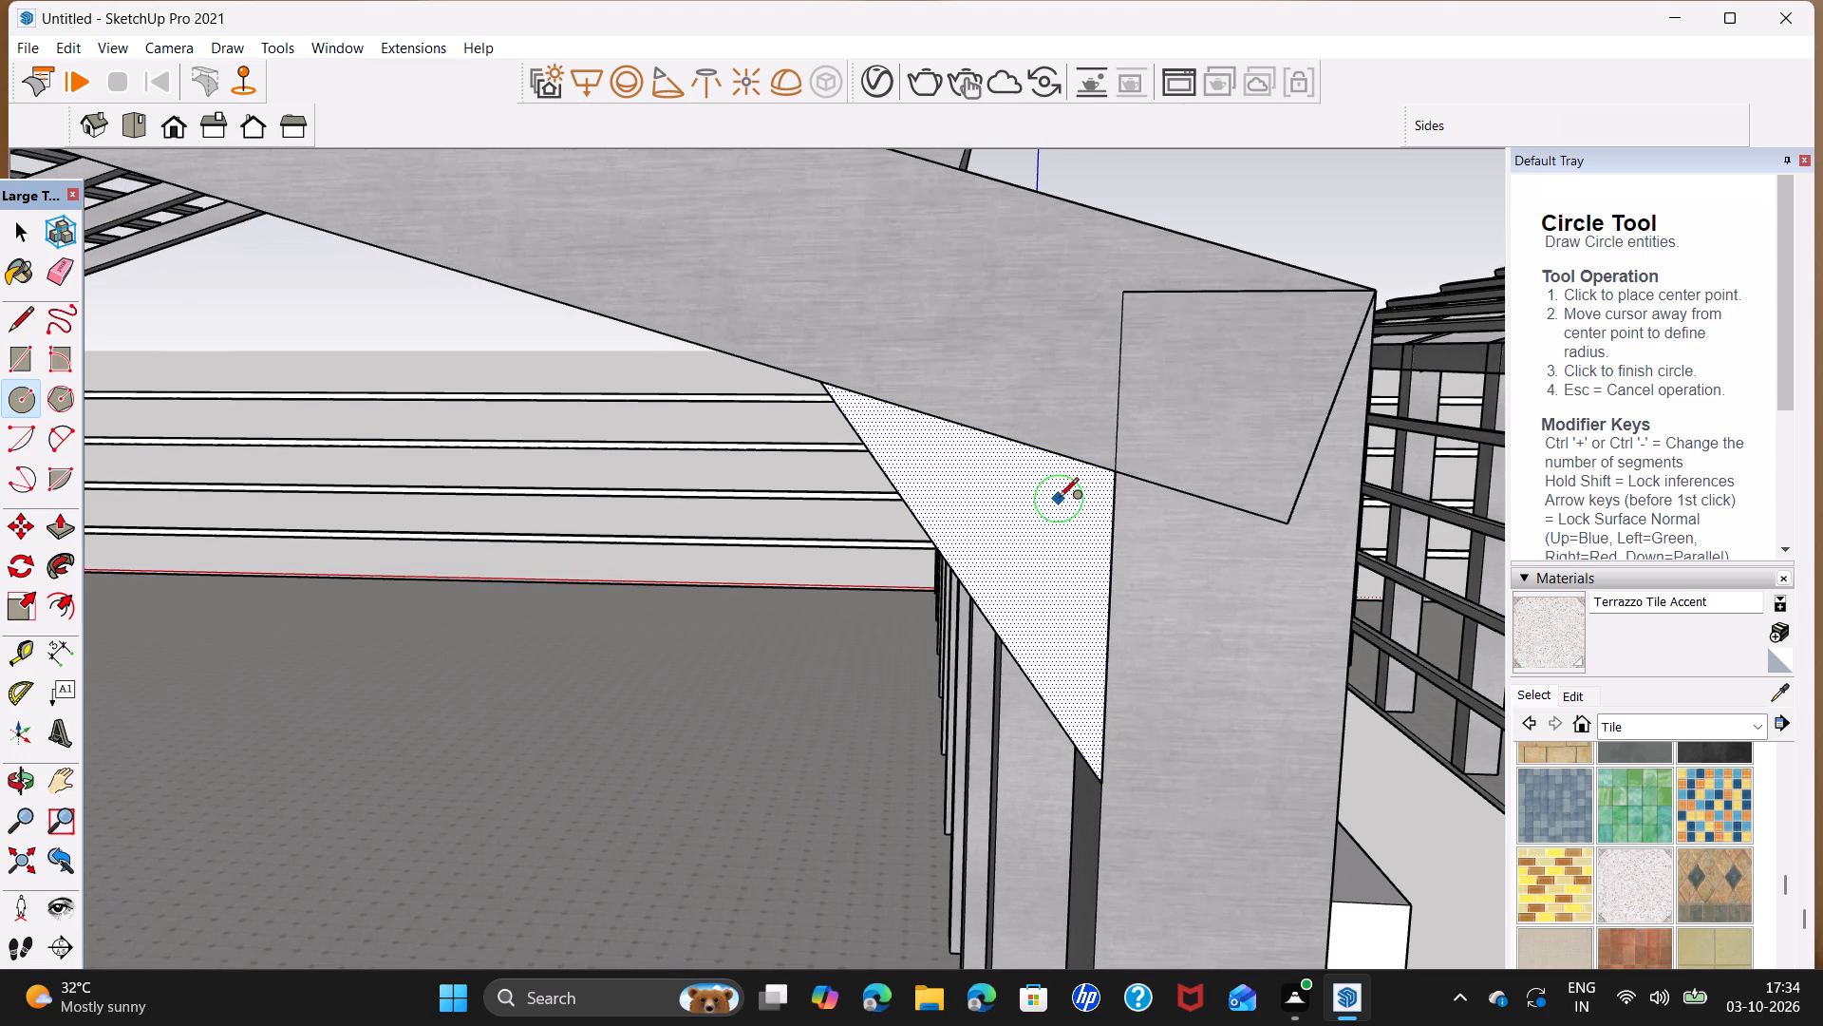
pyautogui.click(1073, 502)
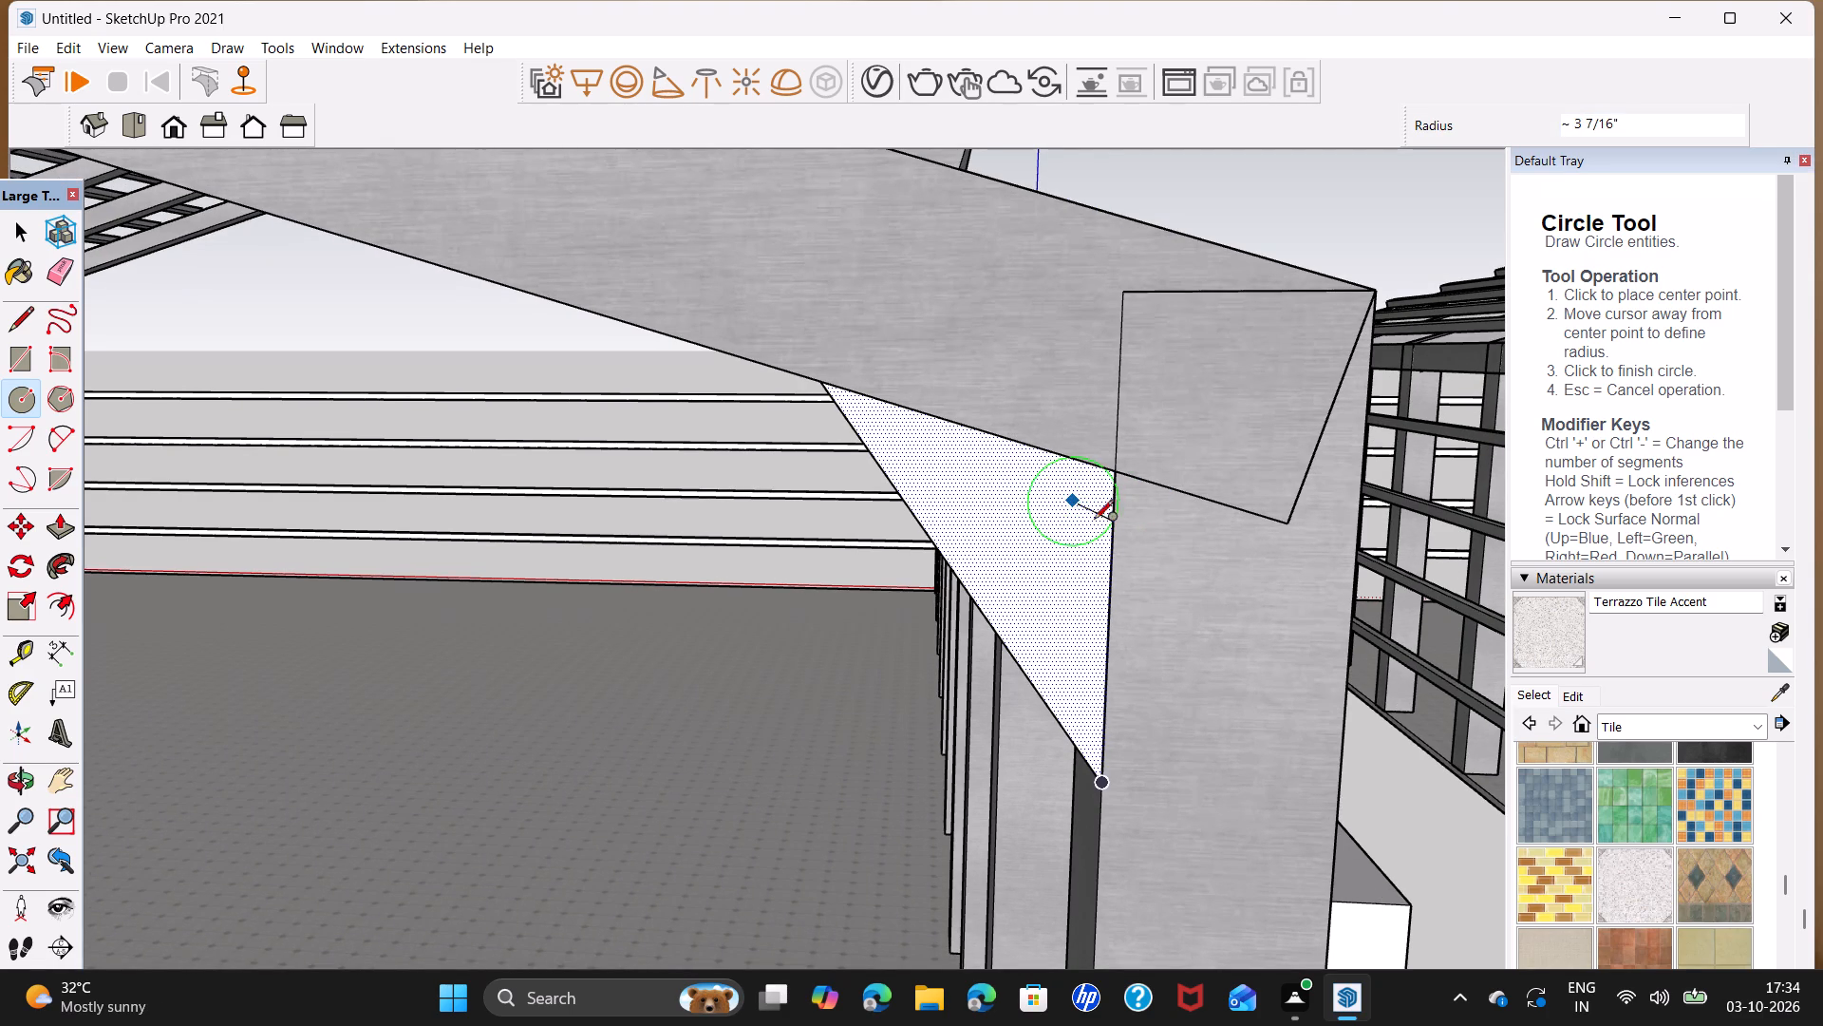
pyautogui.scroll(5, 1084, 516)
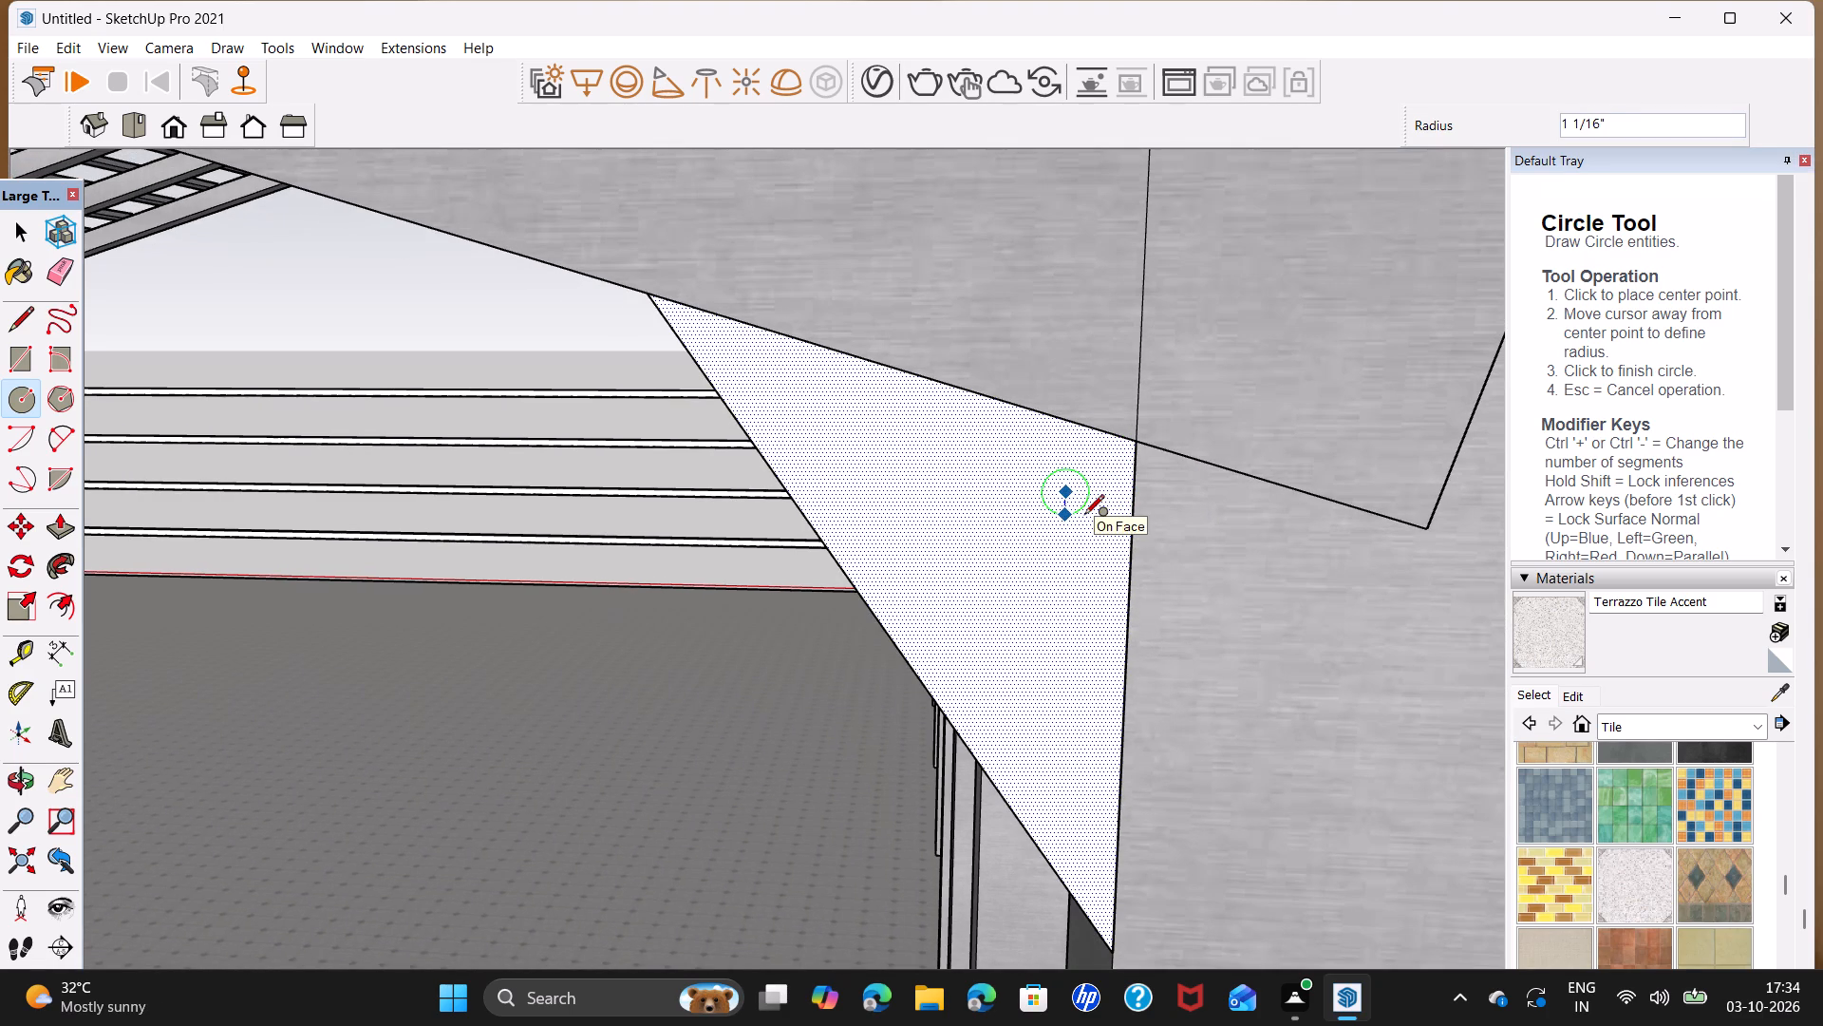
pyautogui.click(1094, 523)
pyautogui.press('space')
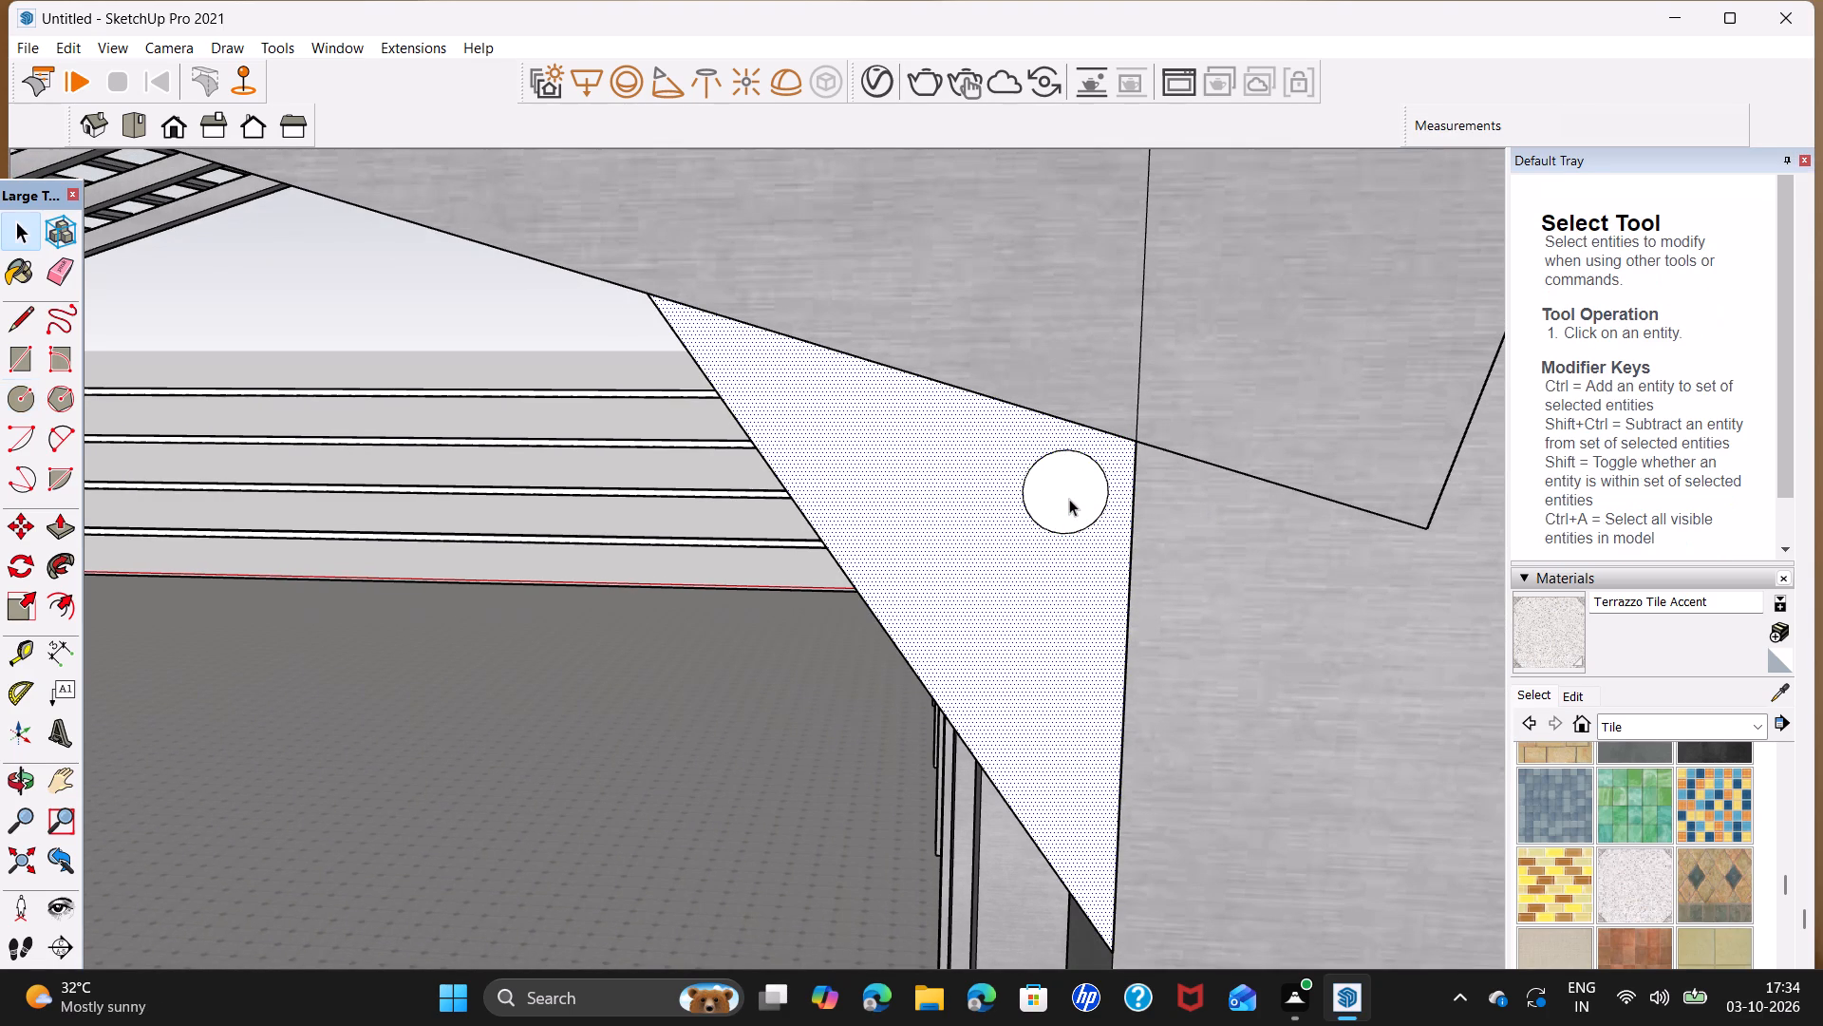
# Copy the circle twice on the gusset, once about 7 7/16" down alongside the column and once alongside the rafter.
pyautogui.click(1069, 499)
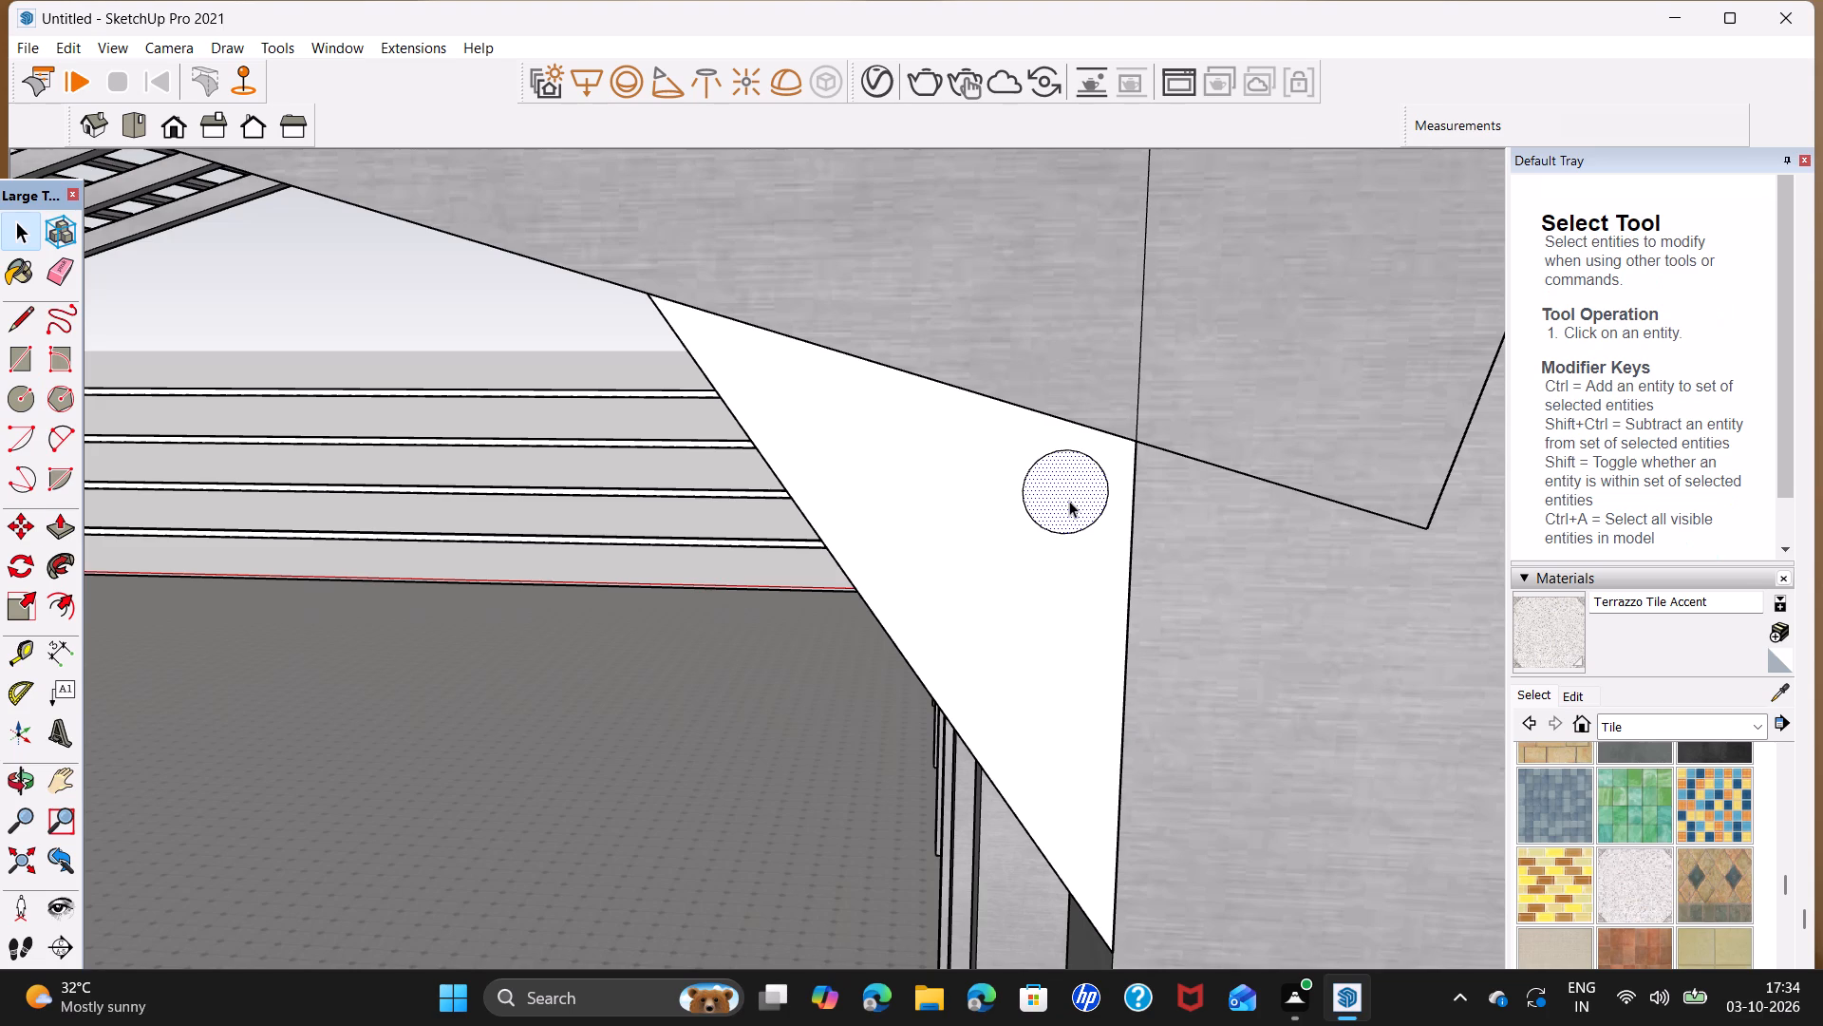
pyautogui.press('m')
pyautogui.click(1065, 490)
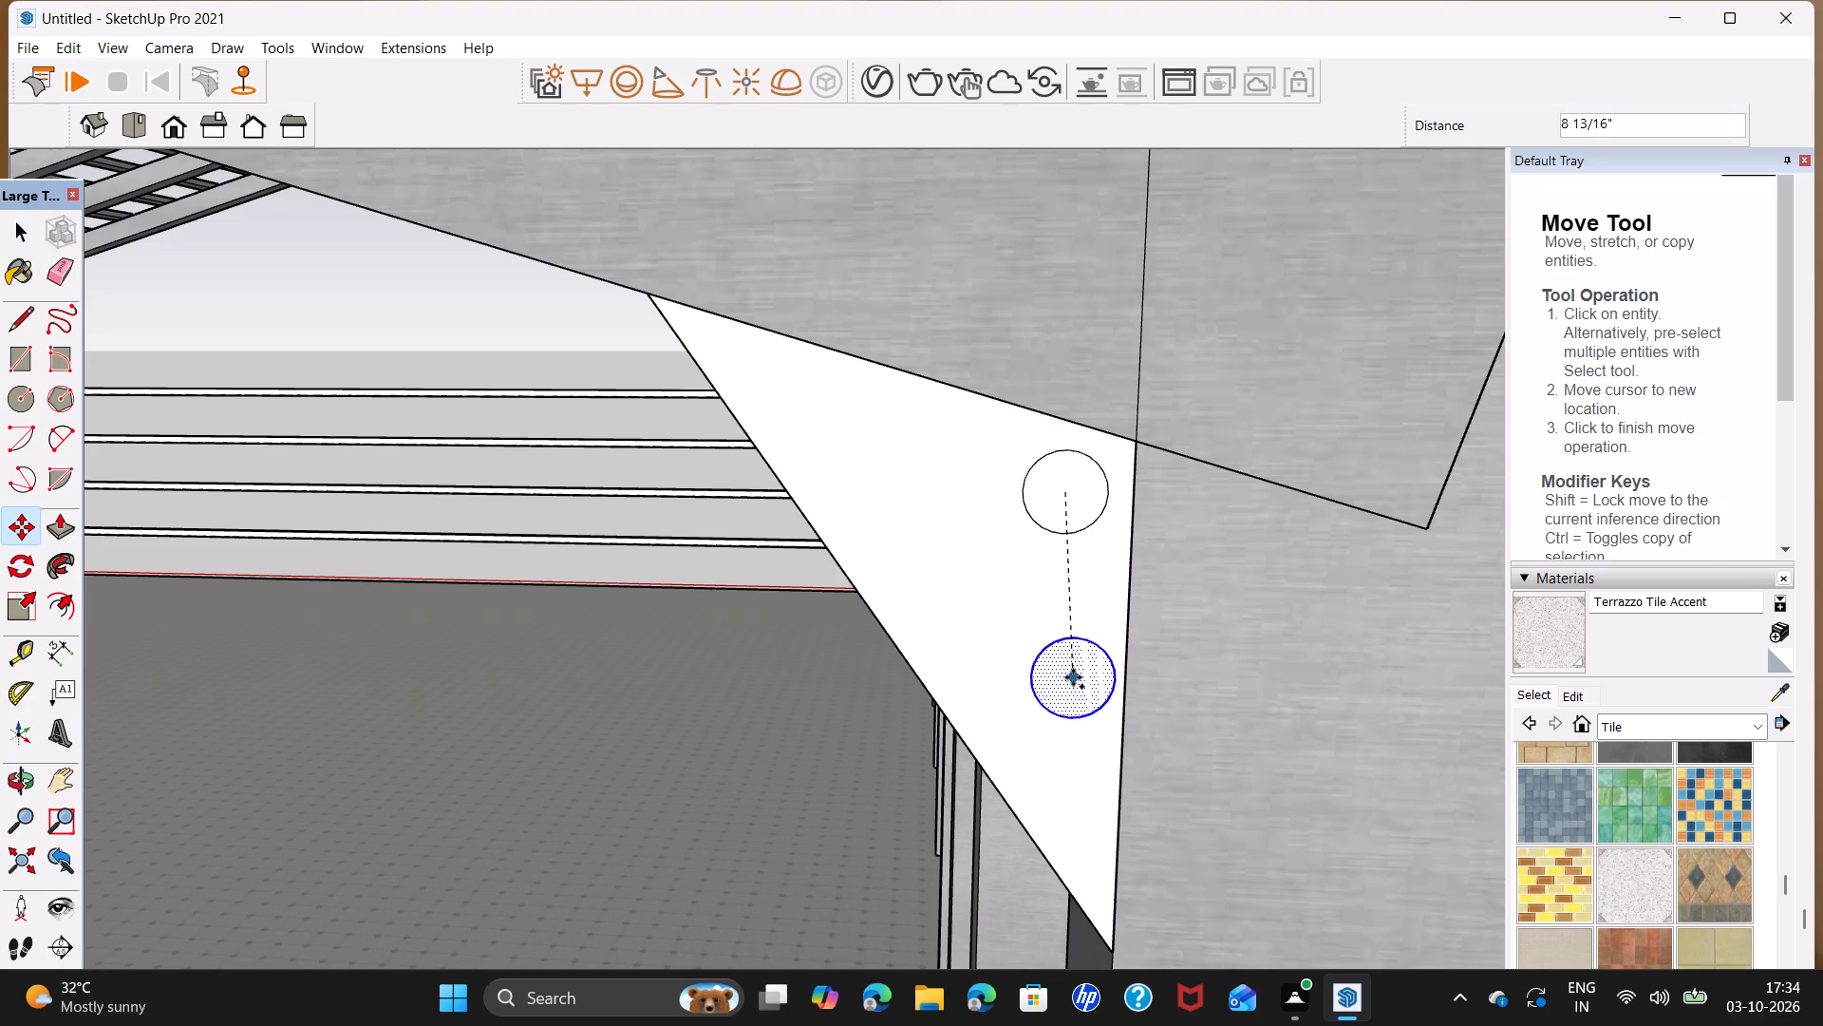
pyautogui.click(1071, 651)
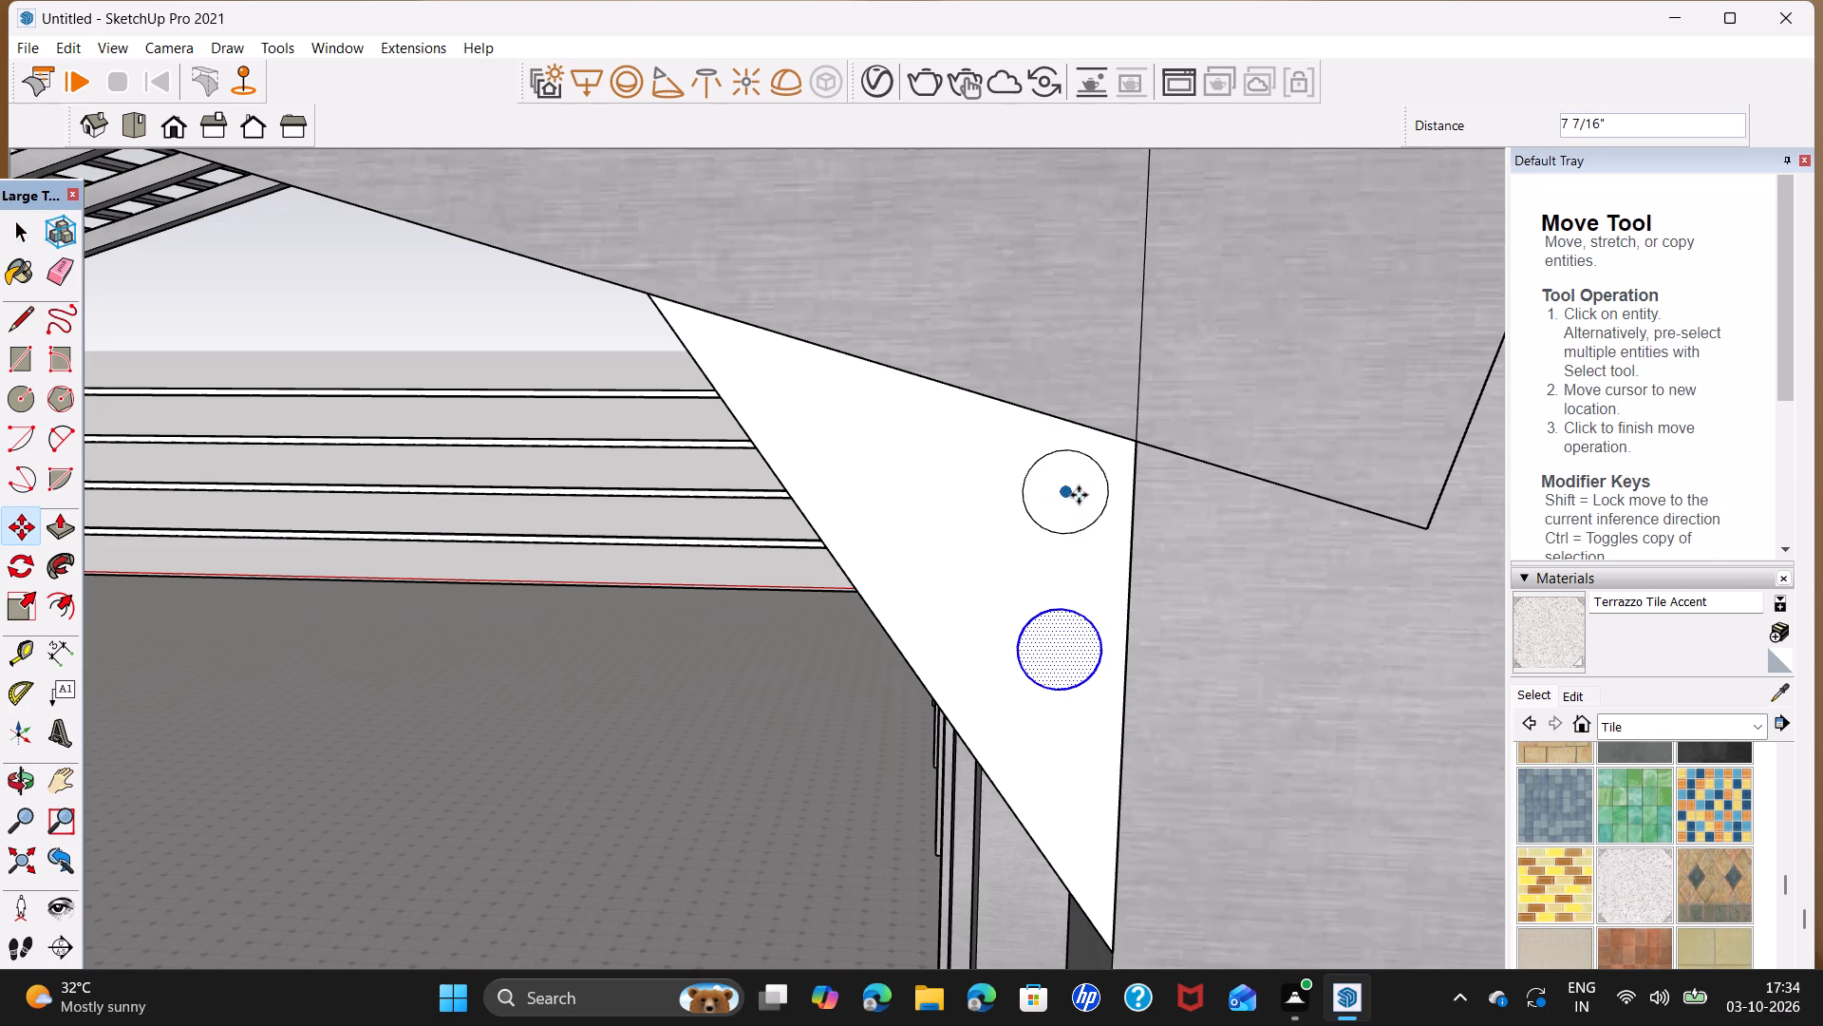
pyautogui.press('space')
pyautogui.click(1078, 494)
pyautogui.press('m')
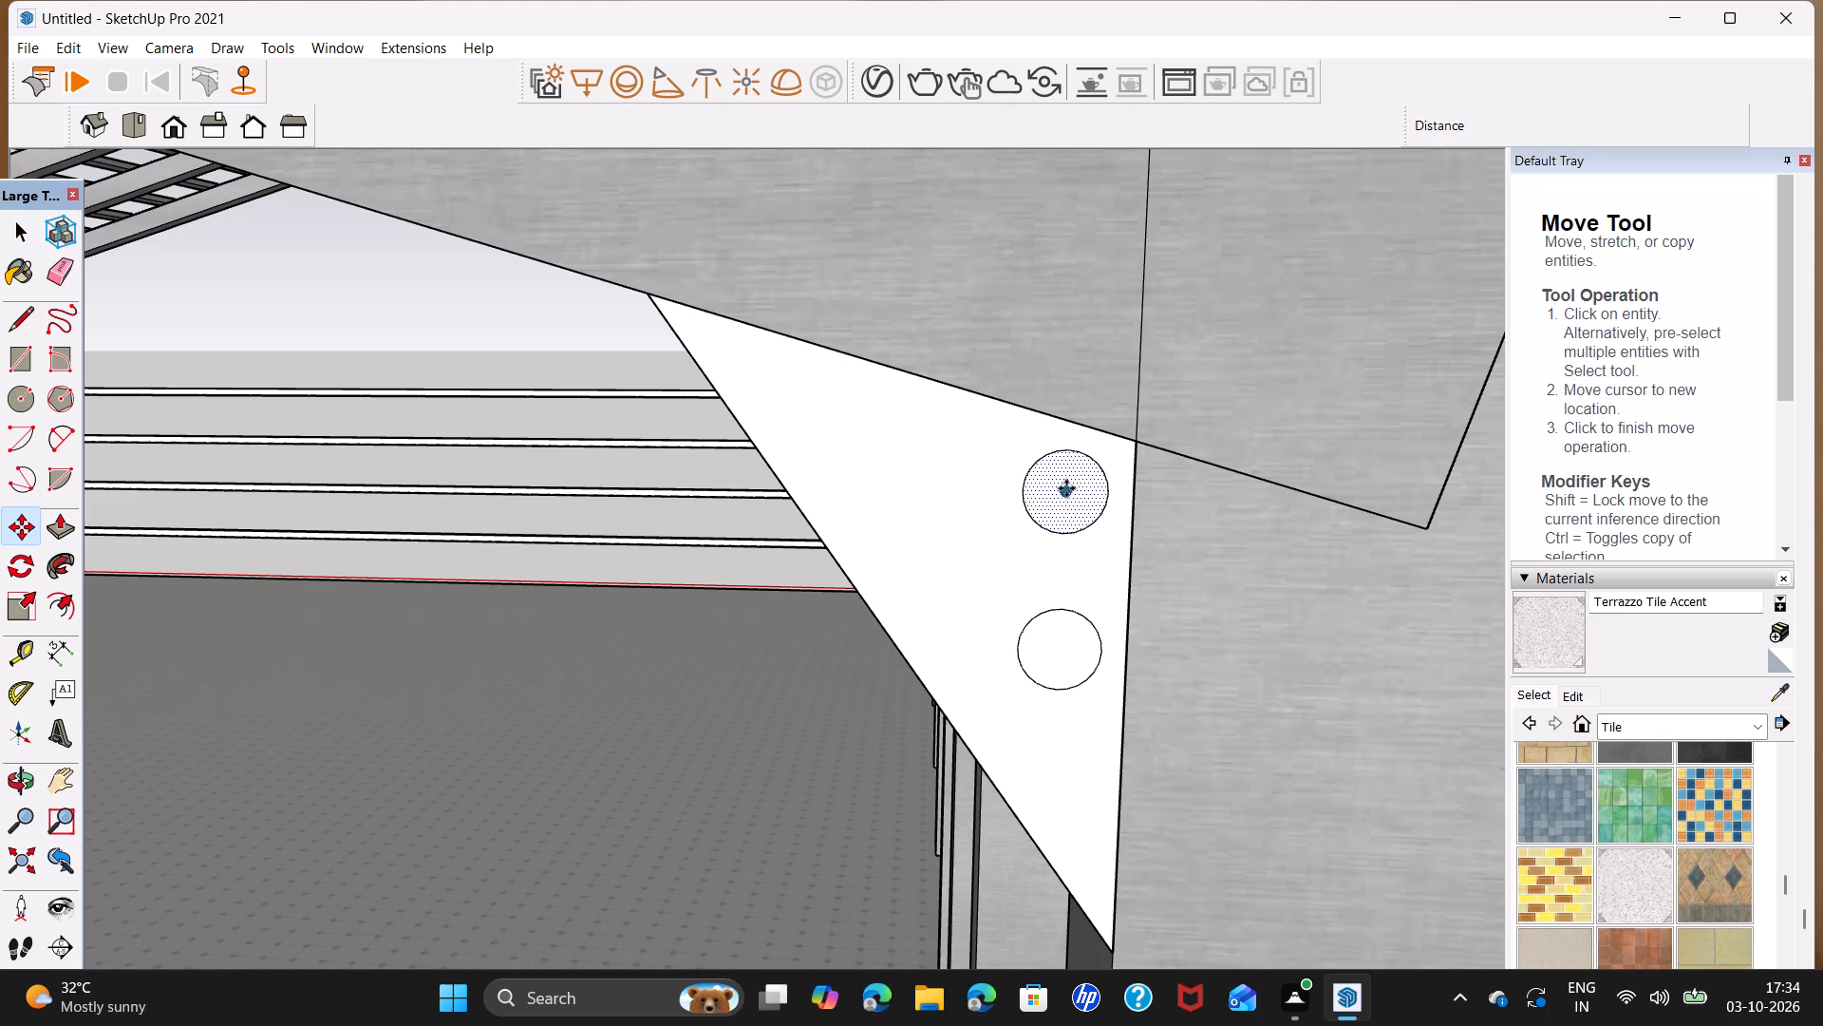
pyautogui.click(1066, 497)
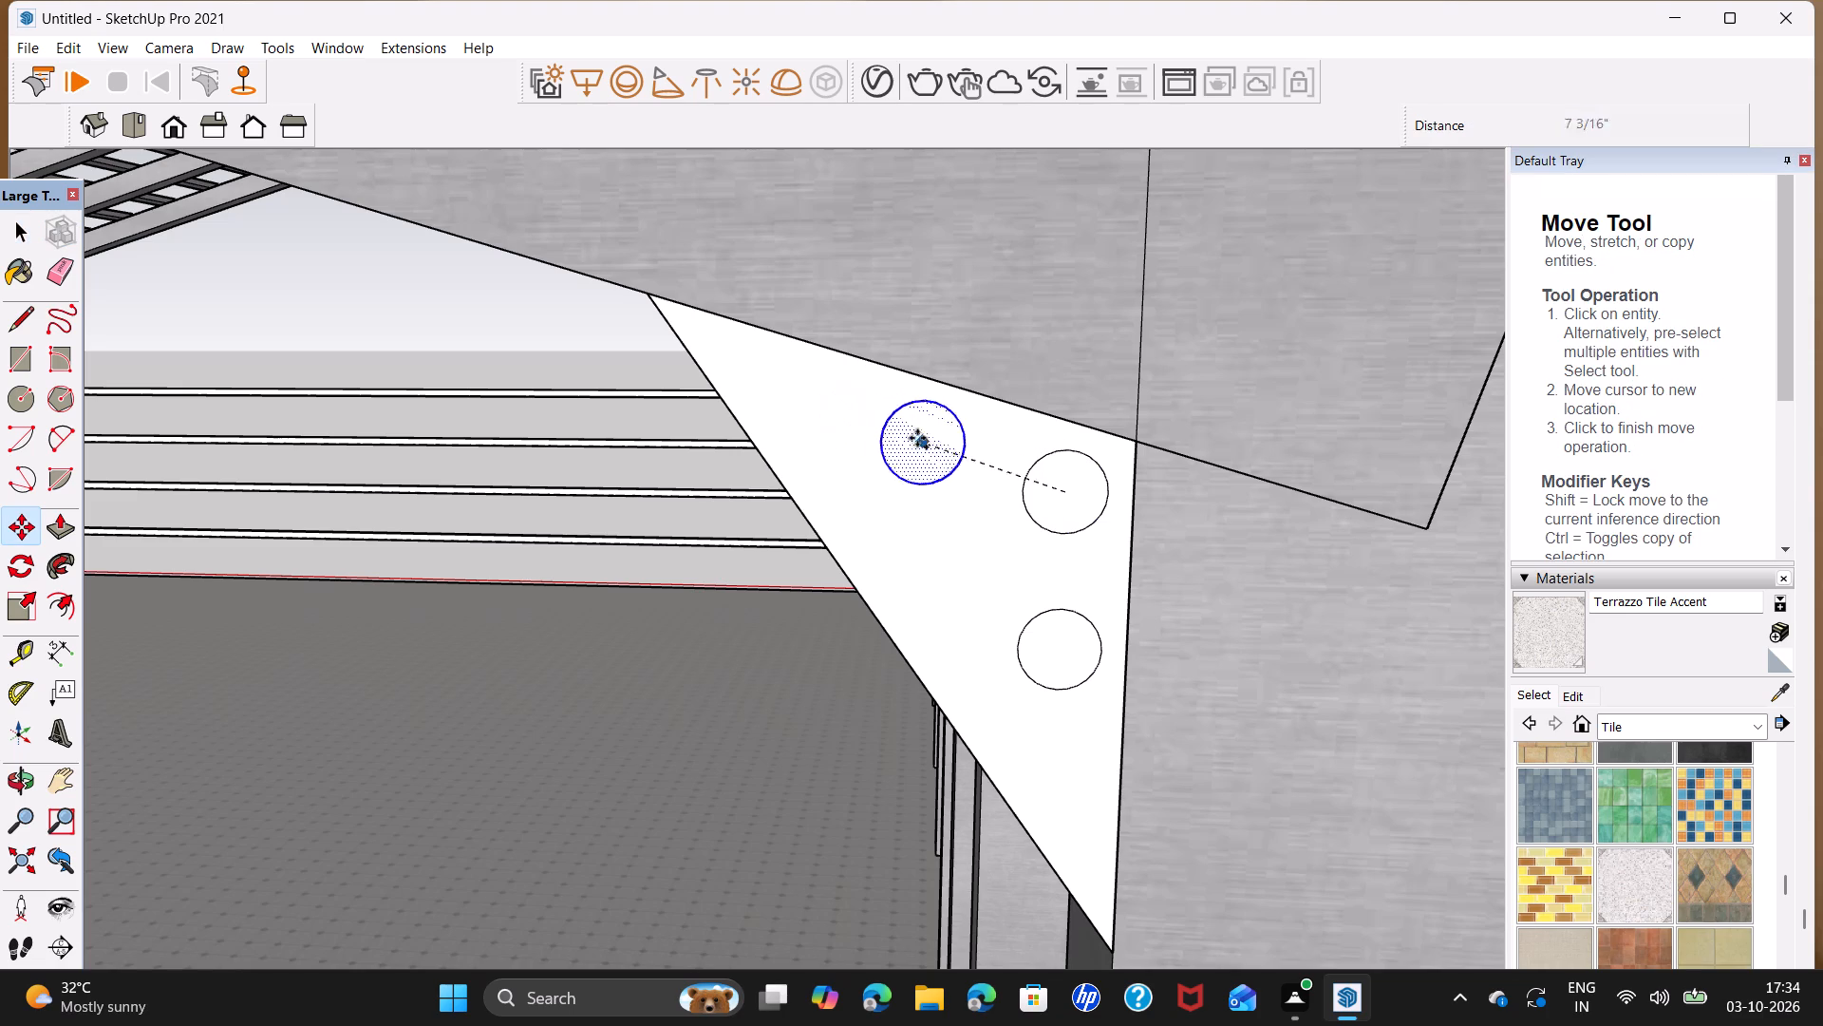
pyautogui.click(913, 434)
pyautogui.press('space')
# Group the triangular gusset face together with its edges and three circles.
pyautogui.tripleClick(1014, 535)
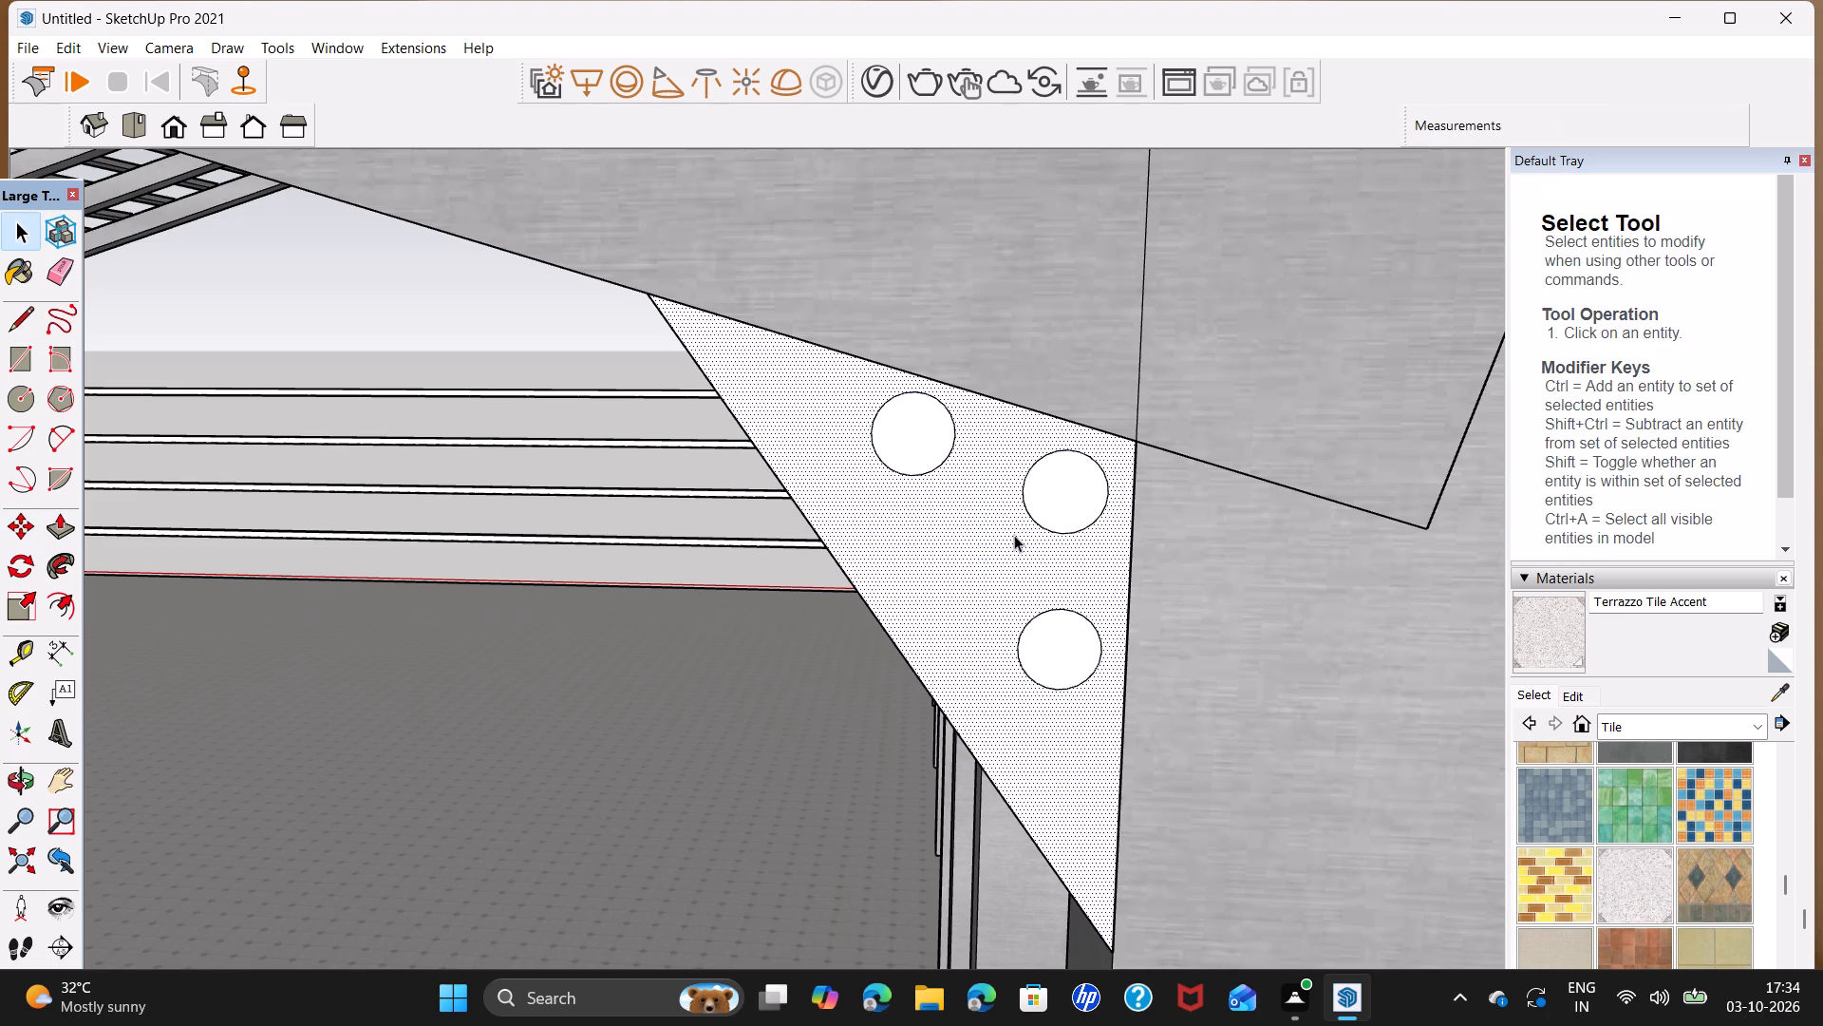
pyautogui.rightClick(1014, 535)
pyautogui.click(1130, 222)
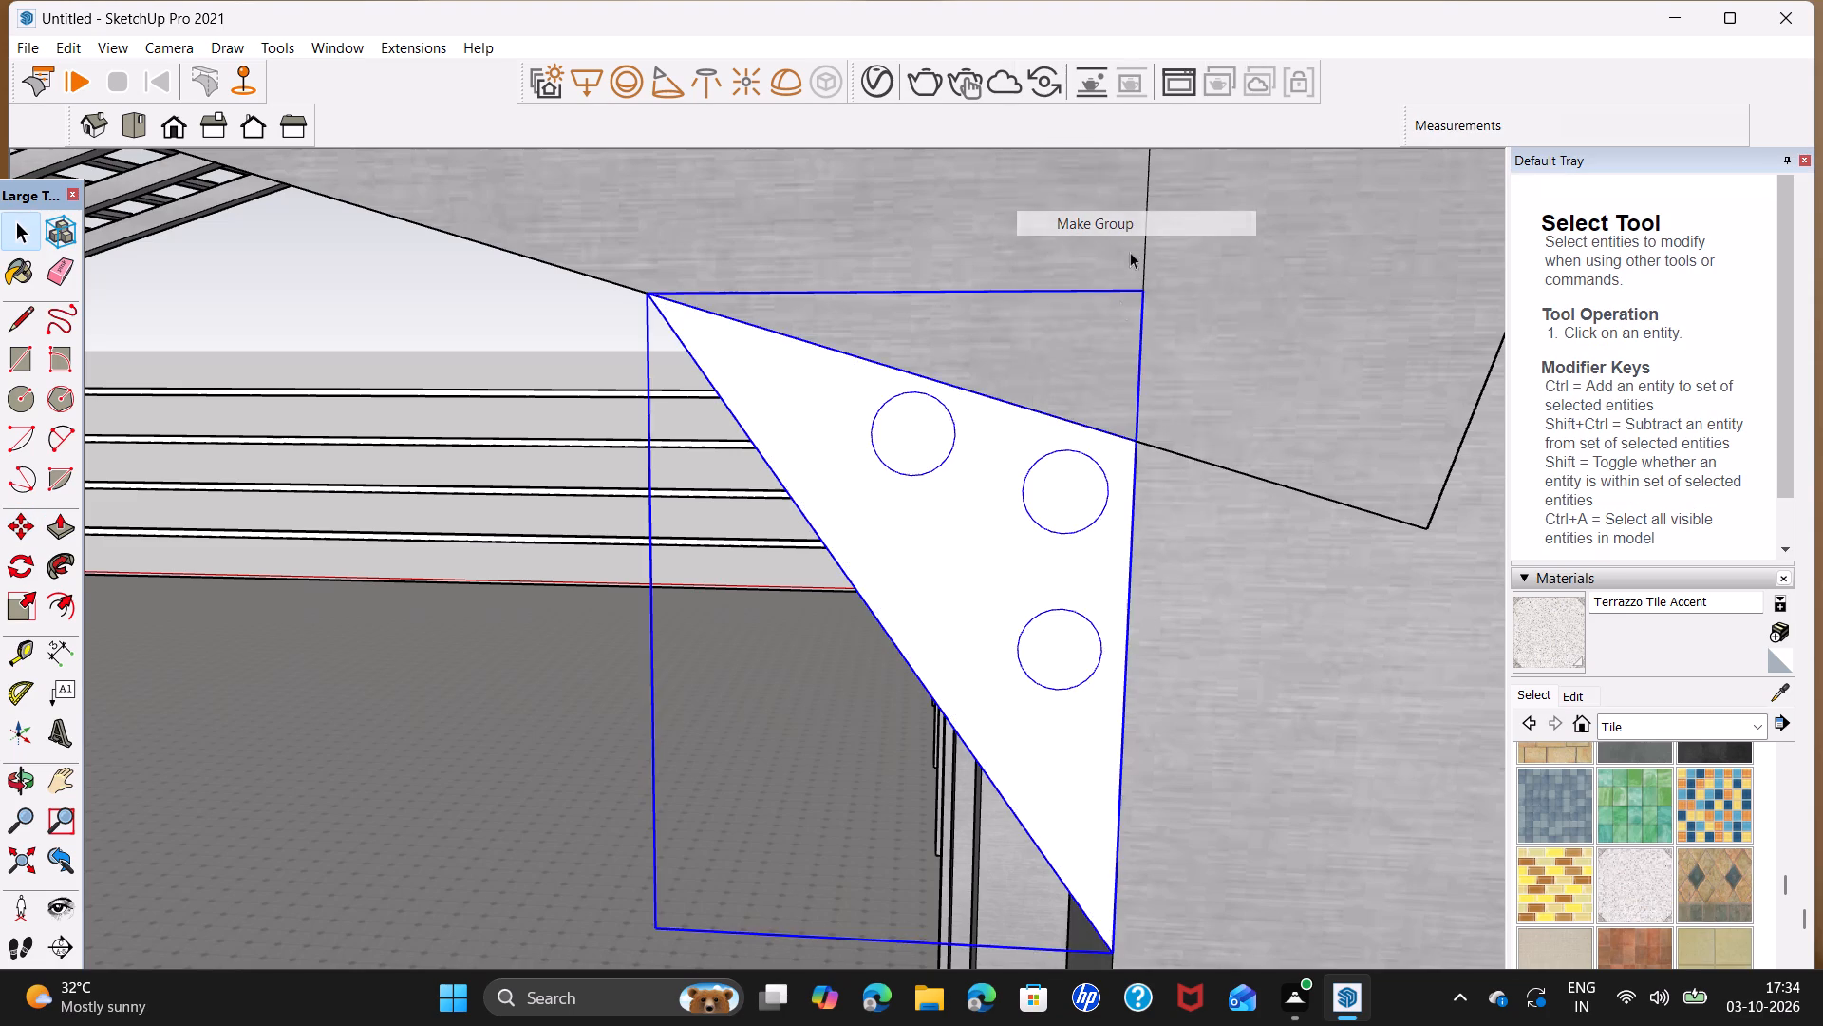
# Copy the gusset group 99' along the column row to the matching column-rafter corner at the building's far end.
pyautogui.scroll(-5, 1072, 409)
pyautogui.scroll(-2, 1068, 492)
pyautogui.press('m')
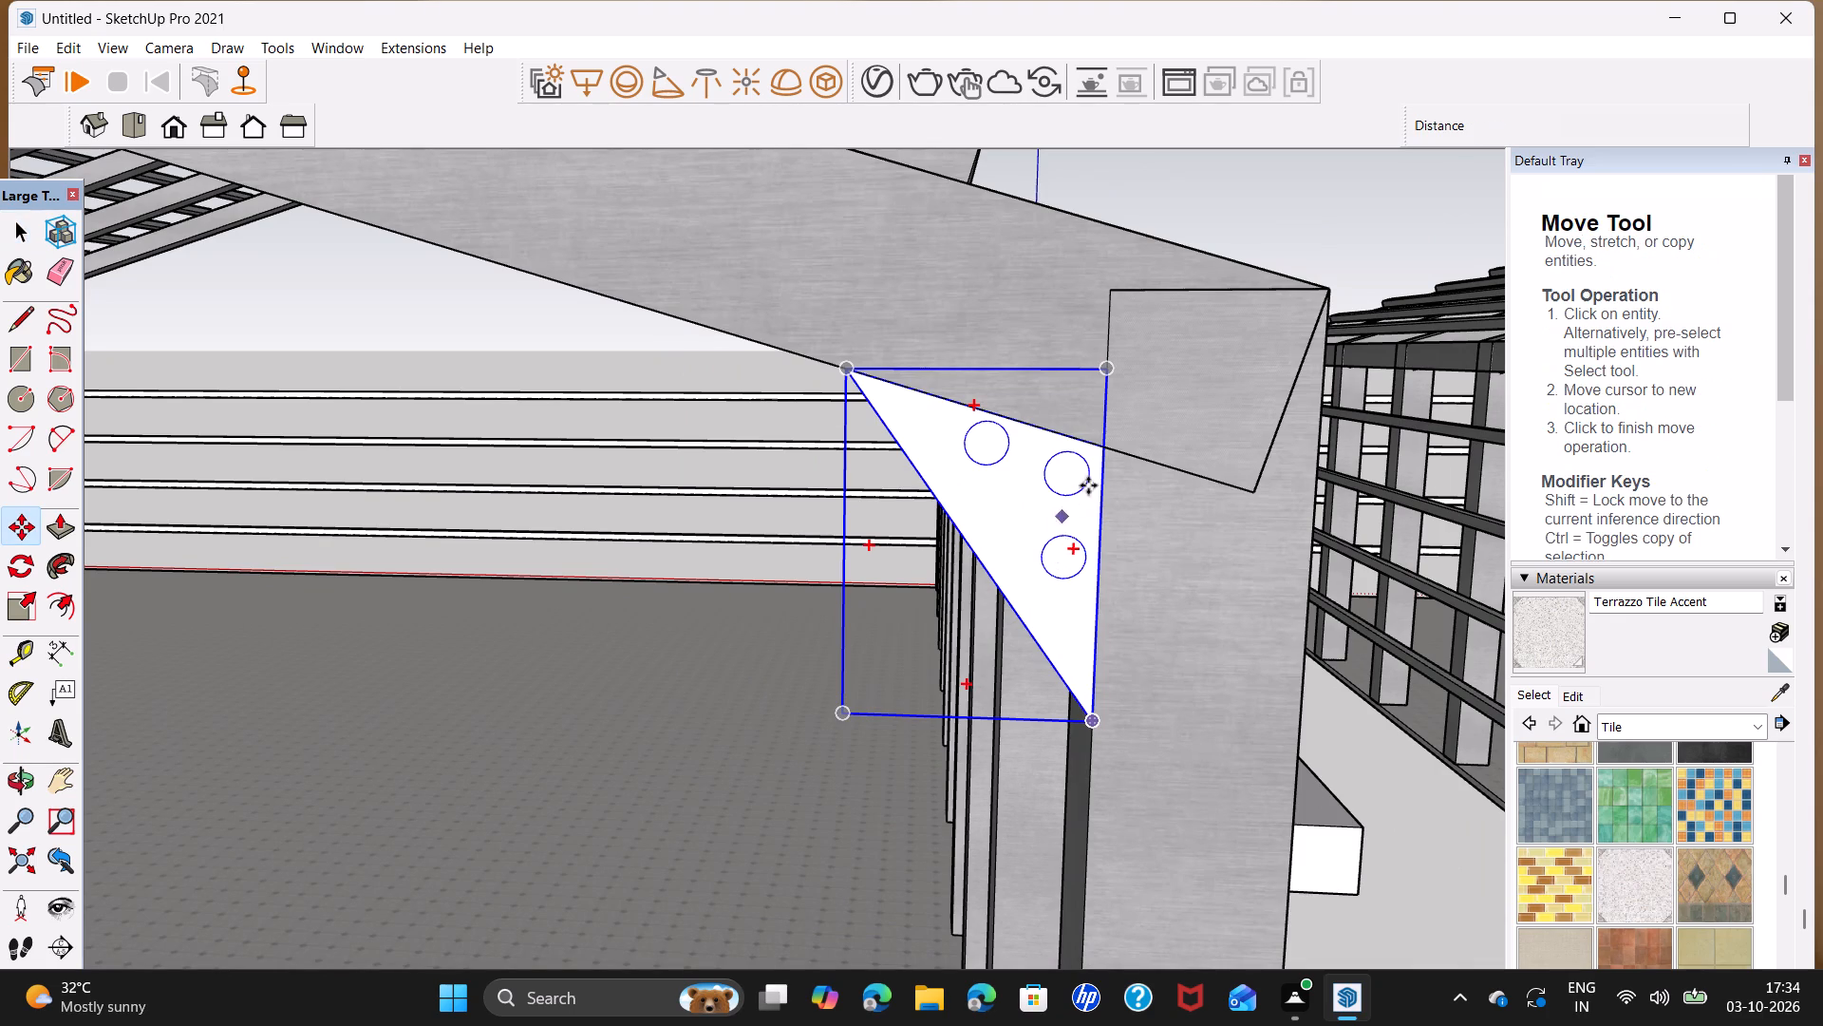
pyautogui.click(1101, 449)
pyautogui.scroll(-5, 910, 485)
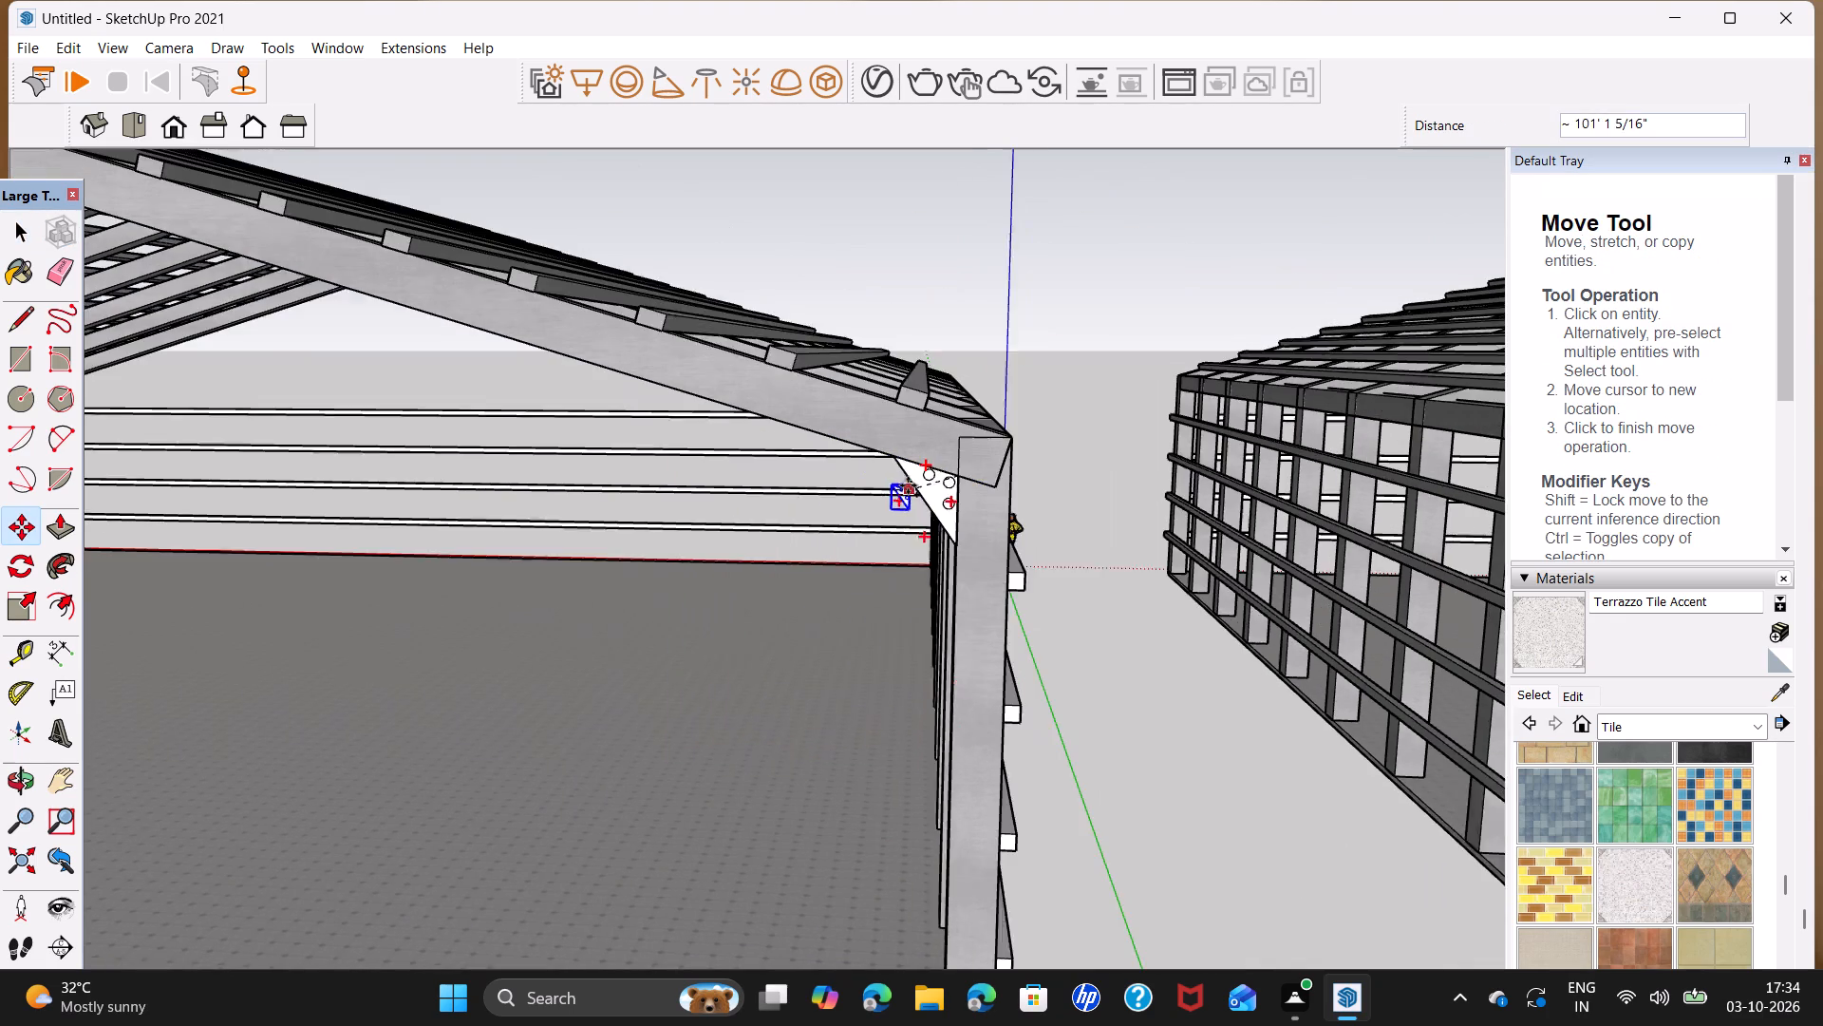
pyautogui.moveTo(908, 485); pyautogui.dragTo(1214, 500, button='middle')
pyautogui.scroll(4, 823, 408)
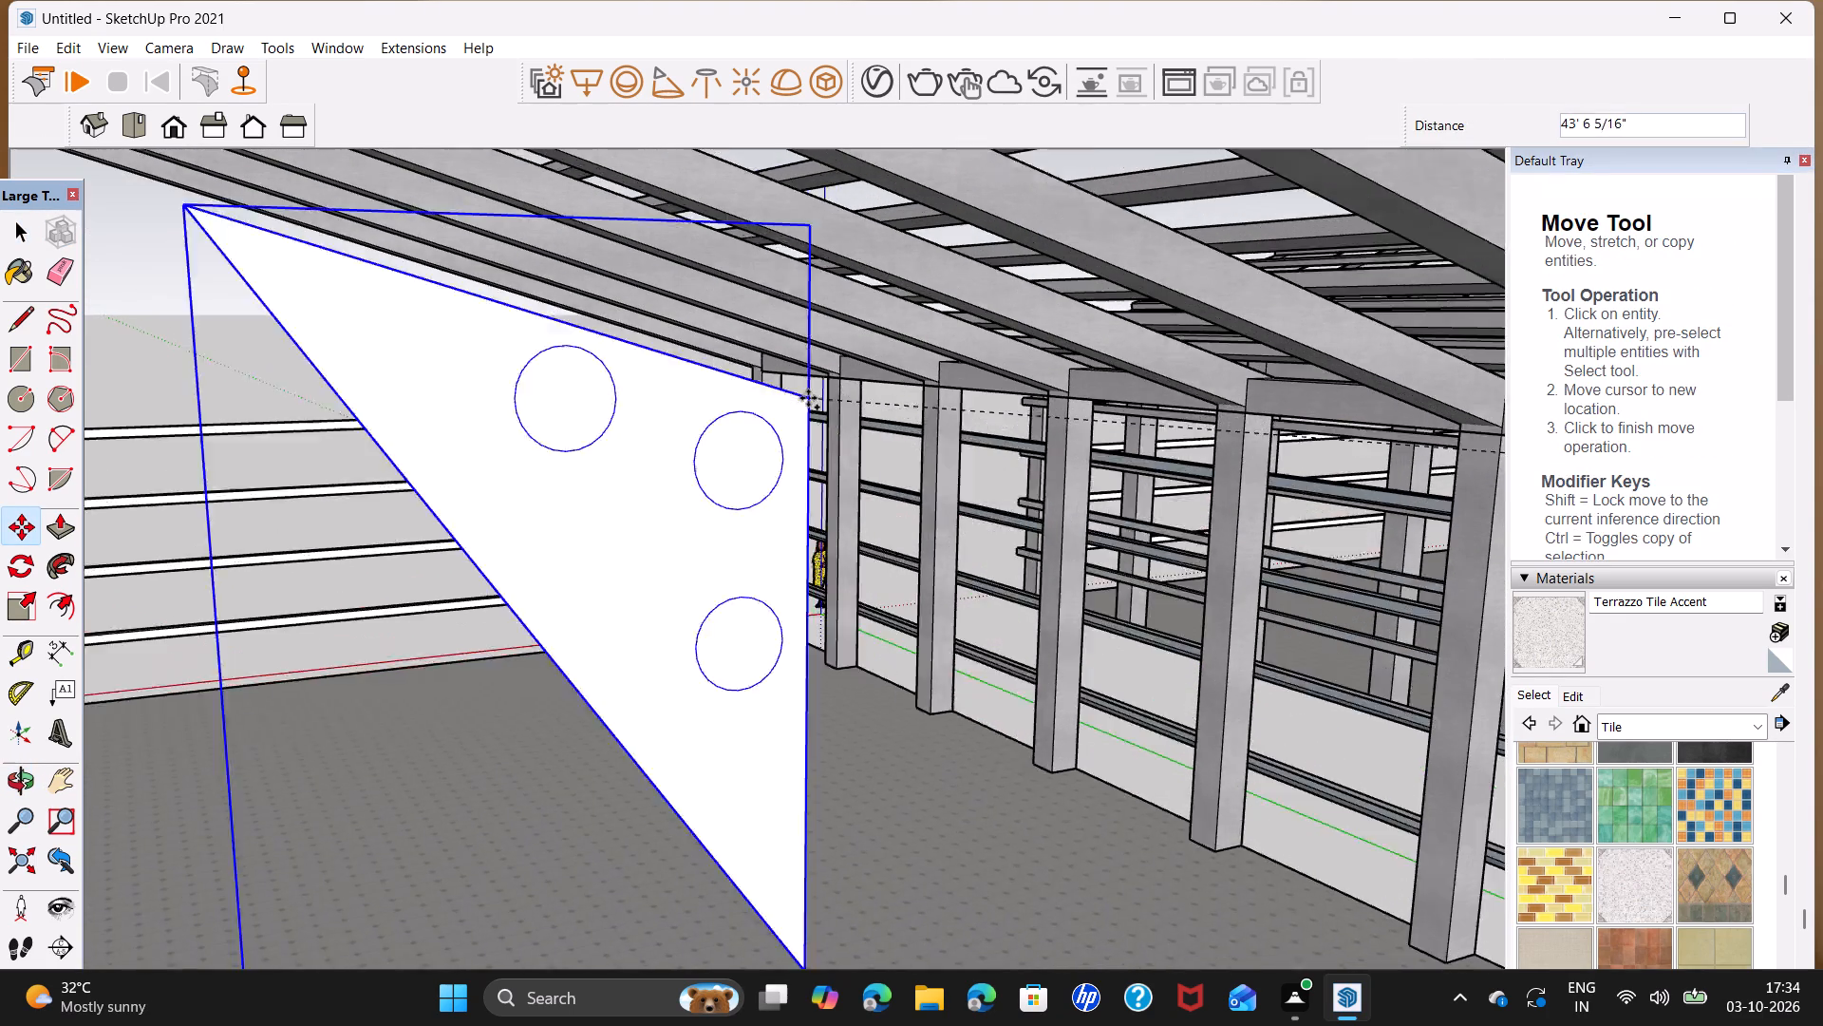
pyautogui.scroll(9, 808, 398)
pyautogui.scroll(4, 729, 350)
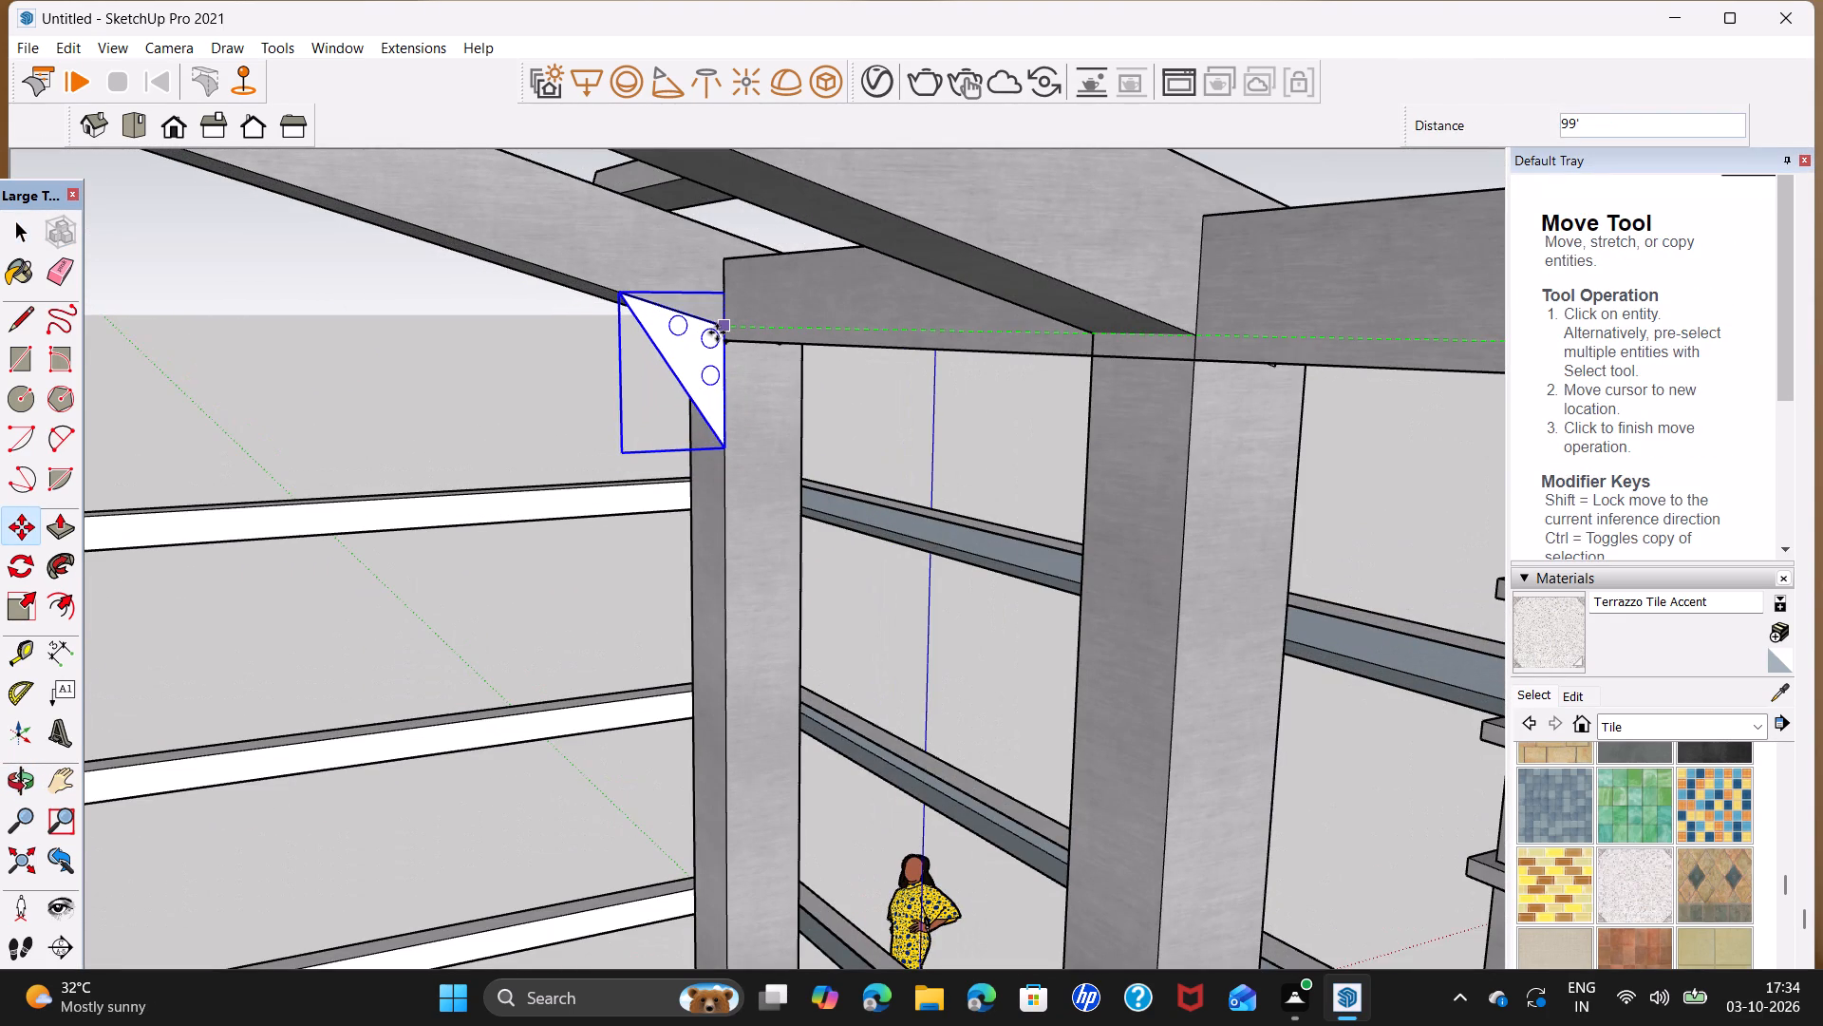
pyautogui.click(719, 332)
# Divide the copy distance by 9 to place evenly spaced gussets on the columns along this side.
pyautogui.scroll(-6, 792, 370)
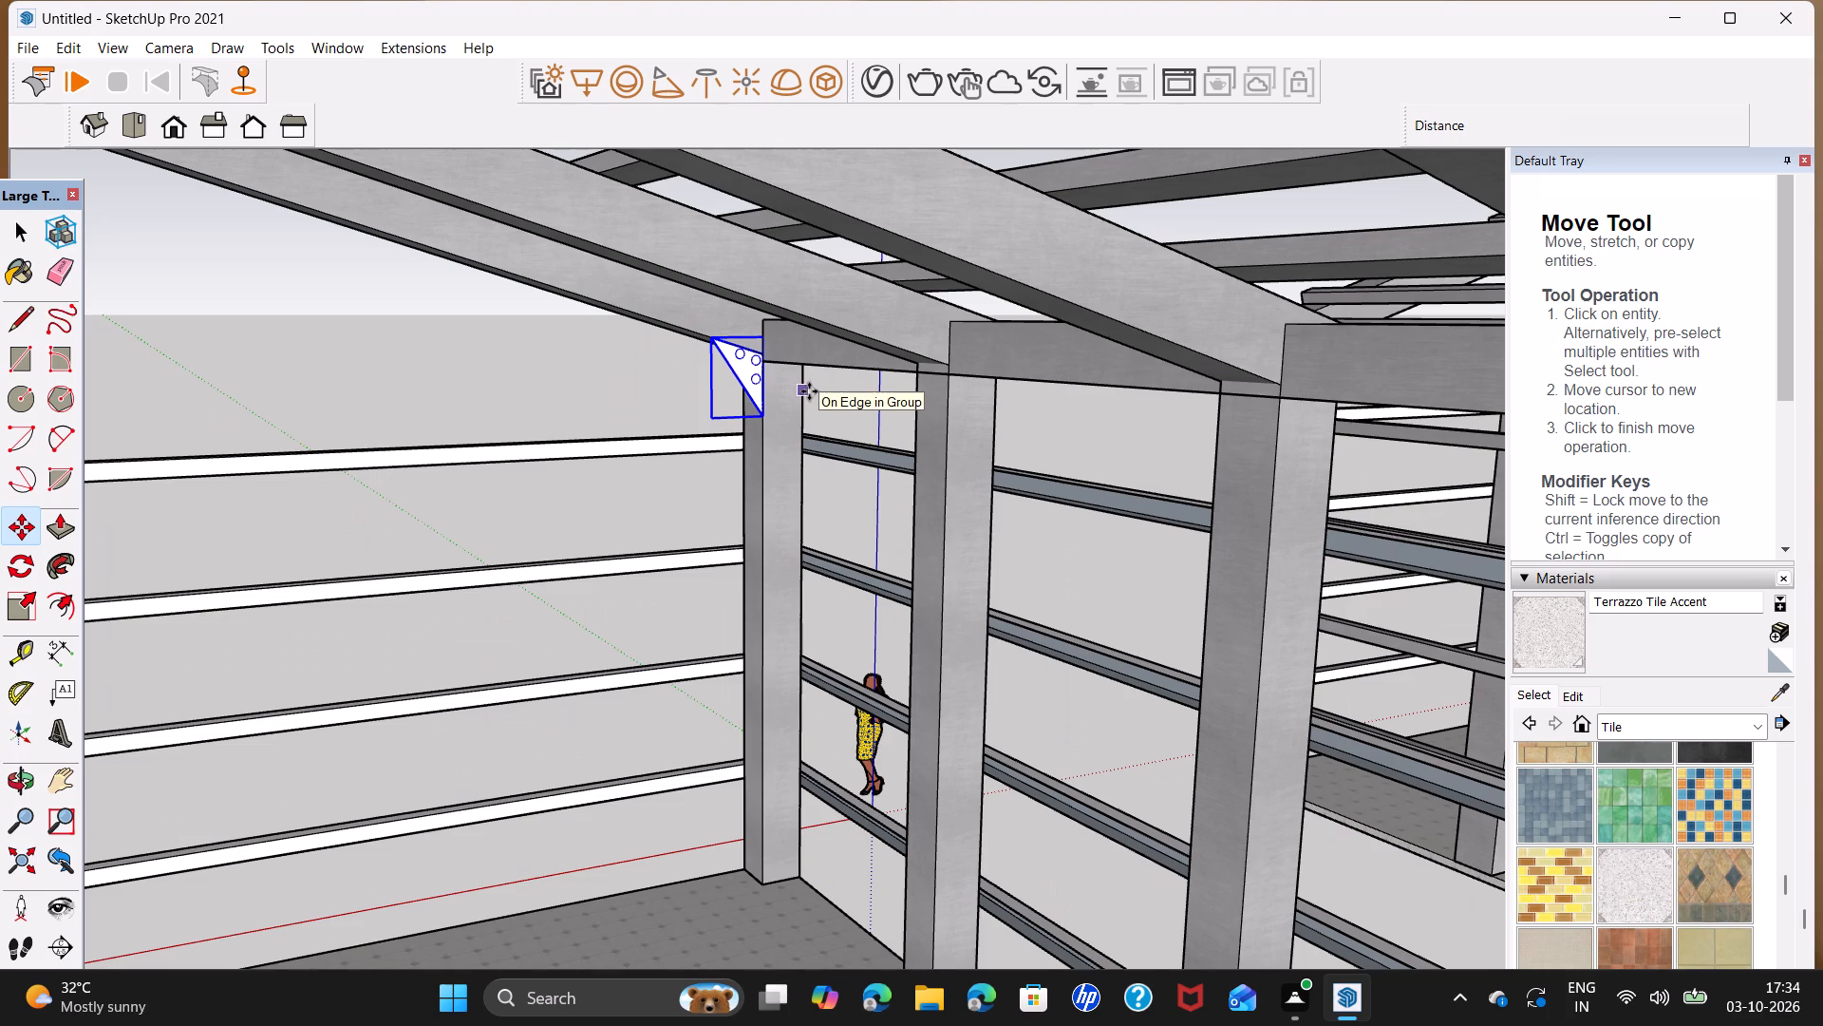
pyautogui.write('/9')
pyautogui.press('Return')
pyautogui.press('space')
# Examine the gusseted building frame from several angles, checking the column-rafter joints along both column rows.
pyautogui.scroll(-2, 979, 521)
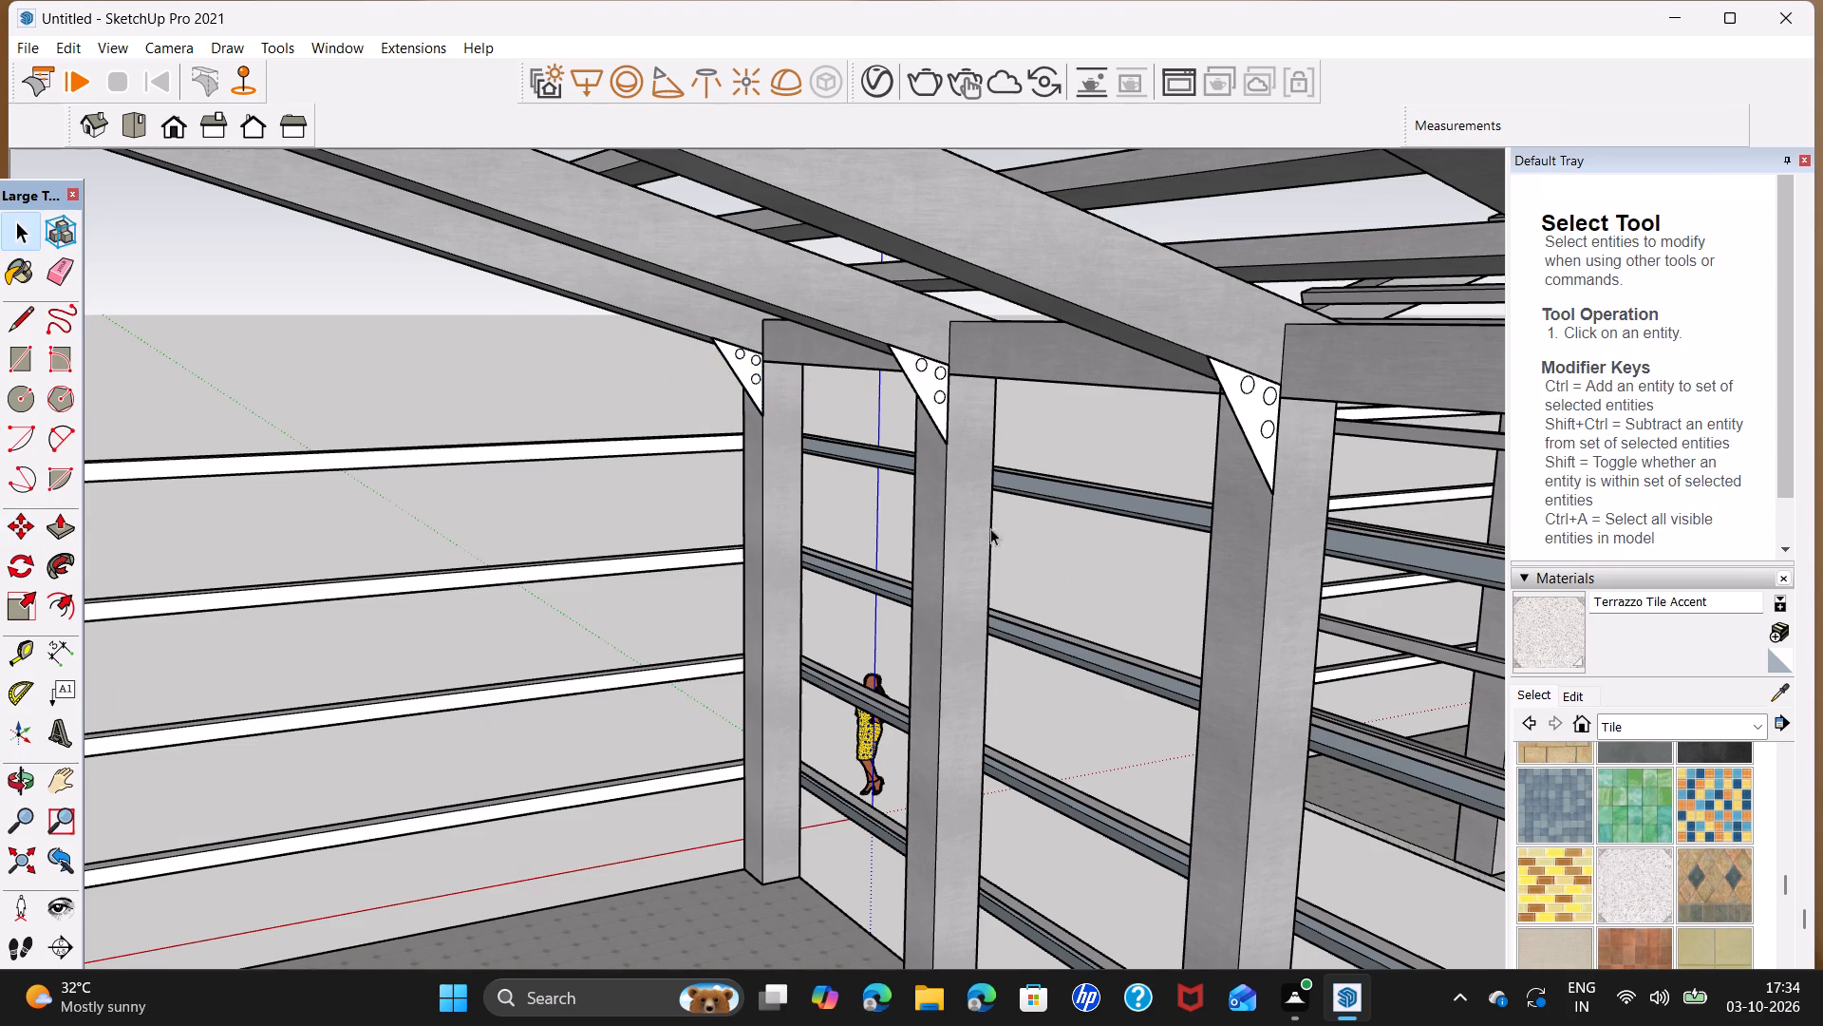
pyautogui.scroll(-4, 990, 528)
pyautogui.scroll(-6, 1175, 656)
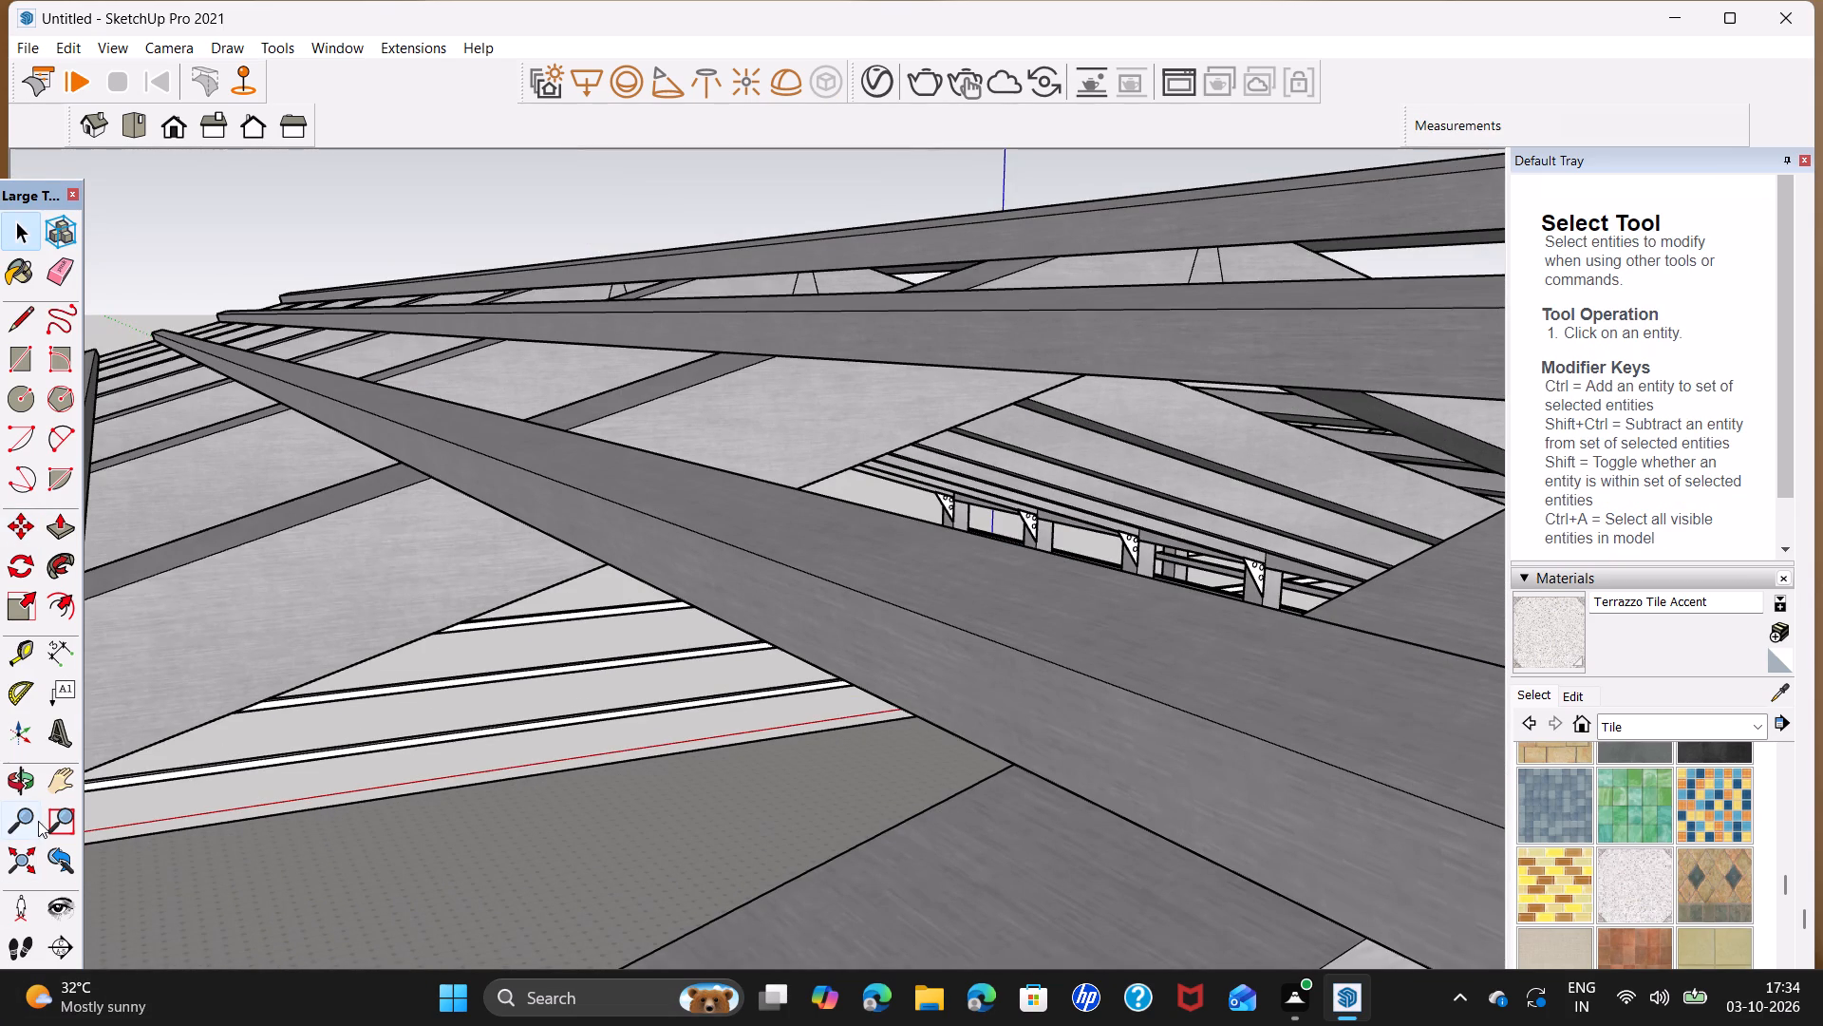
pyautogui.click(9, 861)
pyautogui.scroll(2, 794, 541)
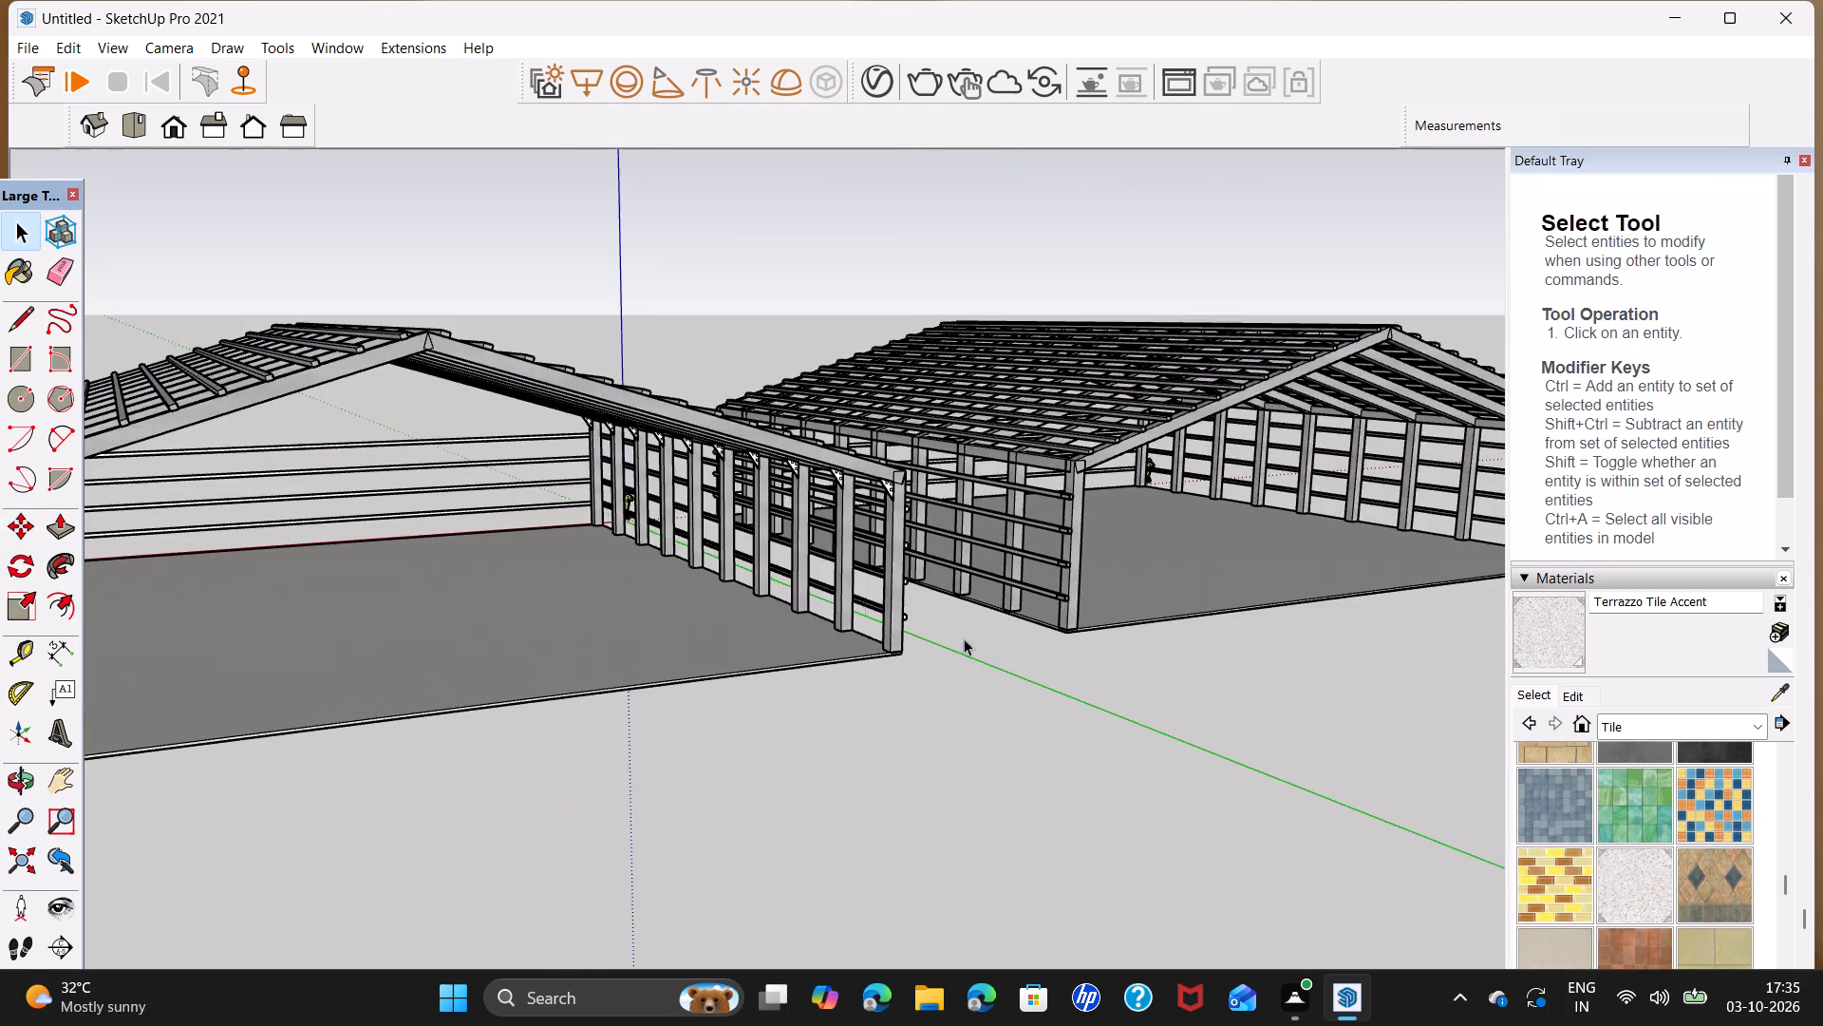
pyautogui.scroll(-6, 1054, 669)
pyautogui.moveTo(1142, 775); pyautogui.dragTo(895, 790, button='middle')
pyautogui.moveTo(920, 784); pyautogui.dragTo(987, 654, button='middle')
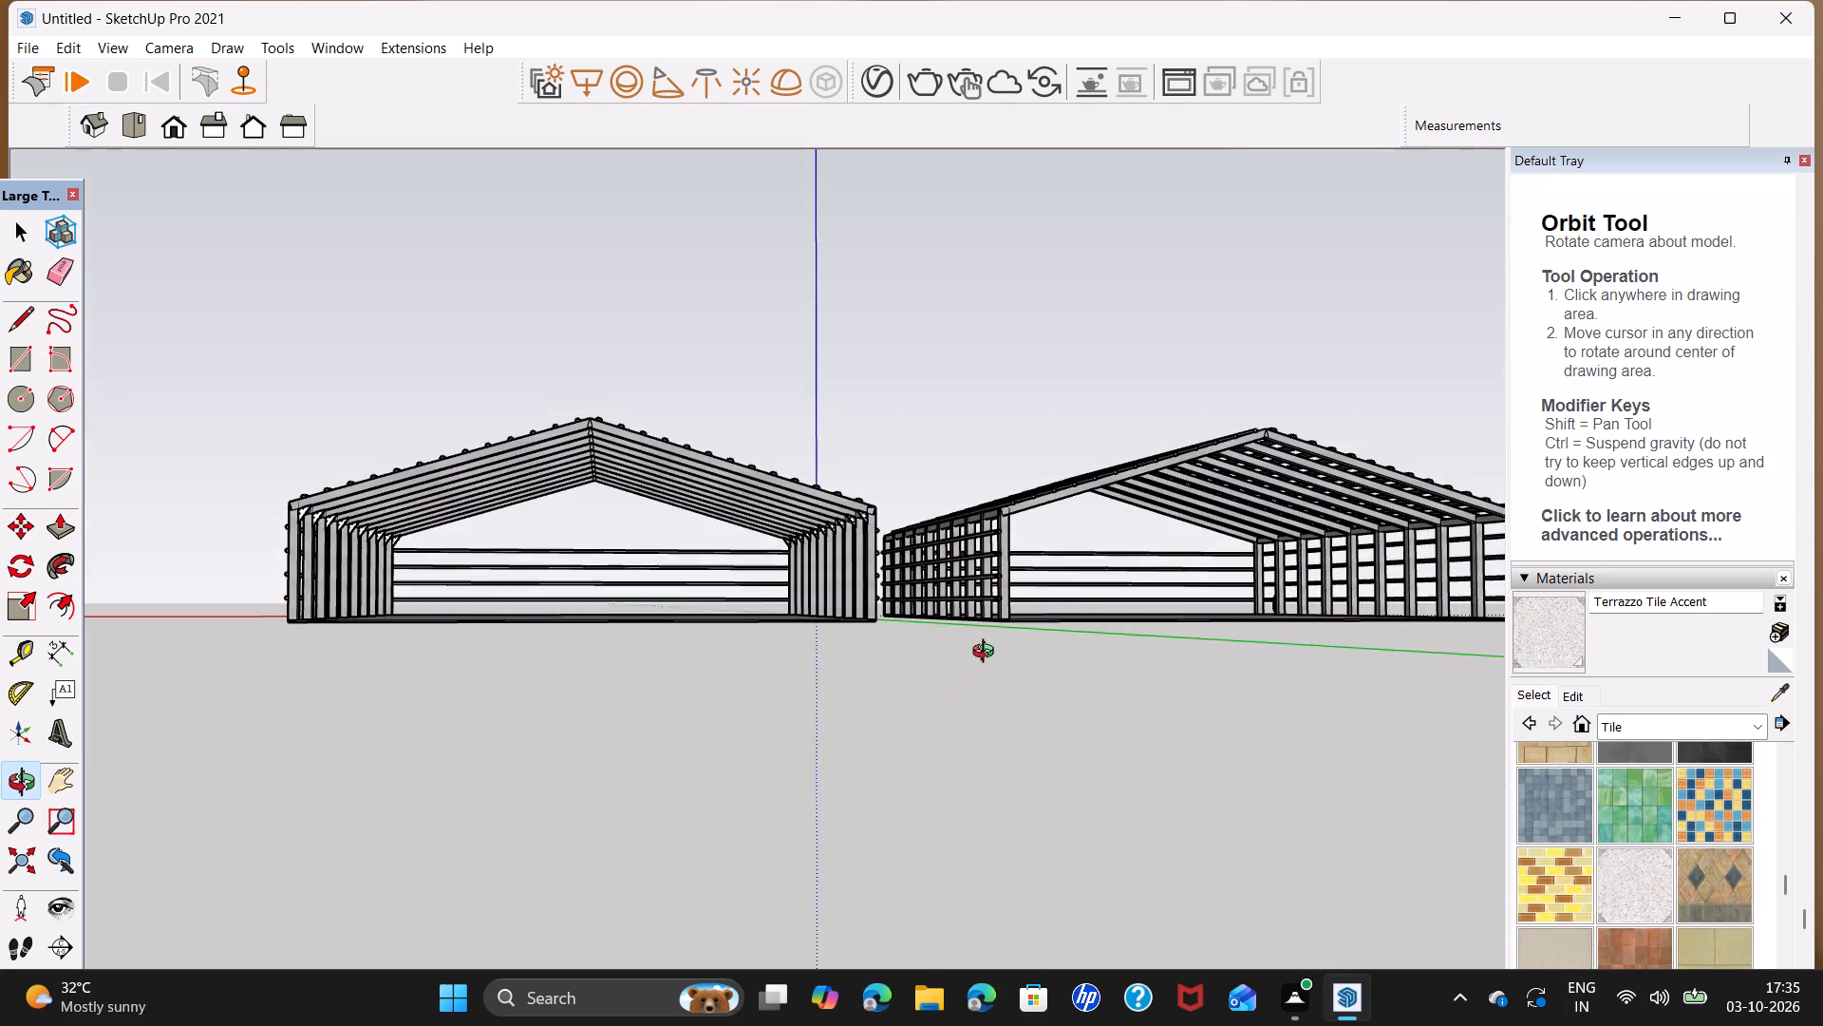
pyautogui.moveTo(987, 654); pyautogui.dragTo(988, 653, button='middle')
pyautogui.scroll(3, 614, 550)
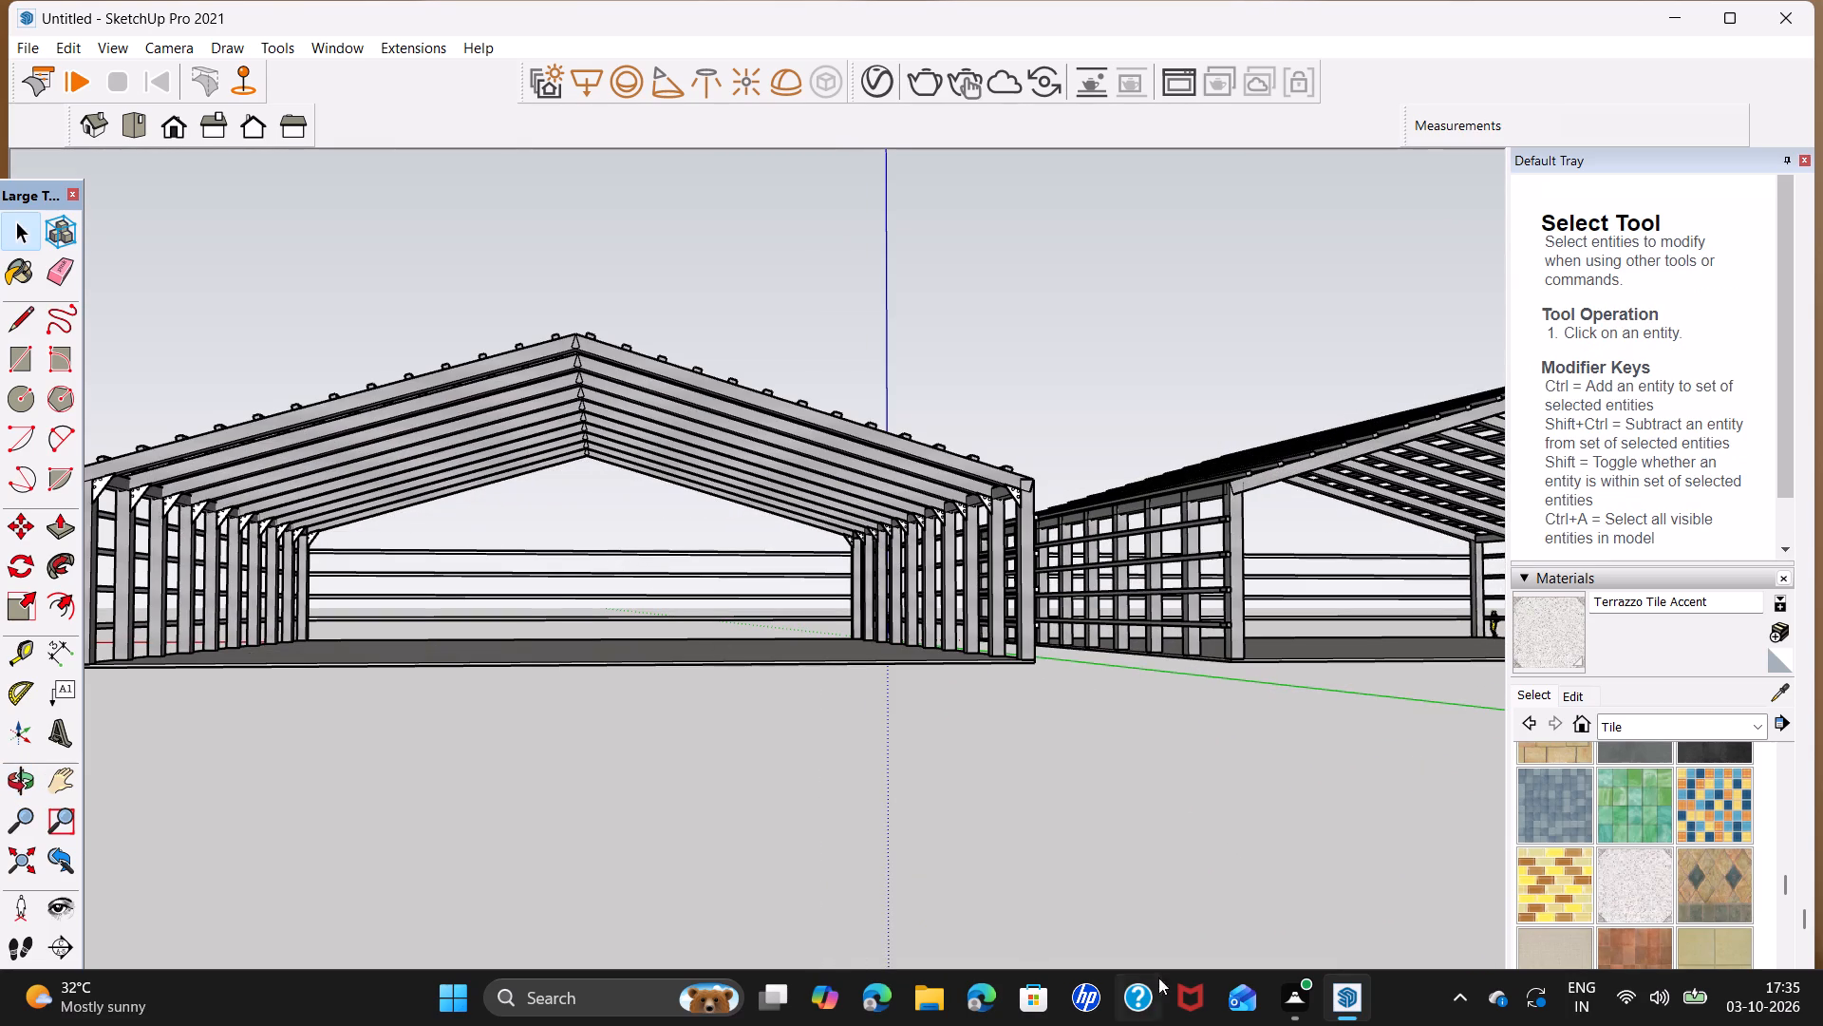
pyautogui.keyDown('shift'); pyautogui.moveTo(468, 529); pyautogui.dragTo(700, 656, button='middle'); pyautogui.keyUp('shift')
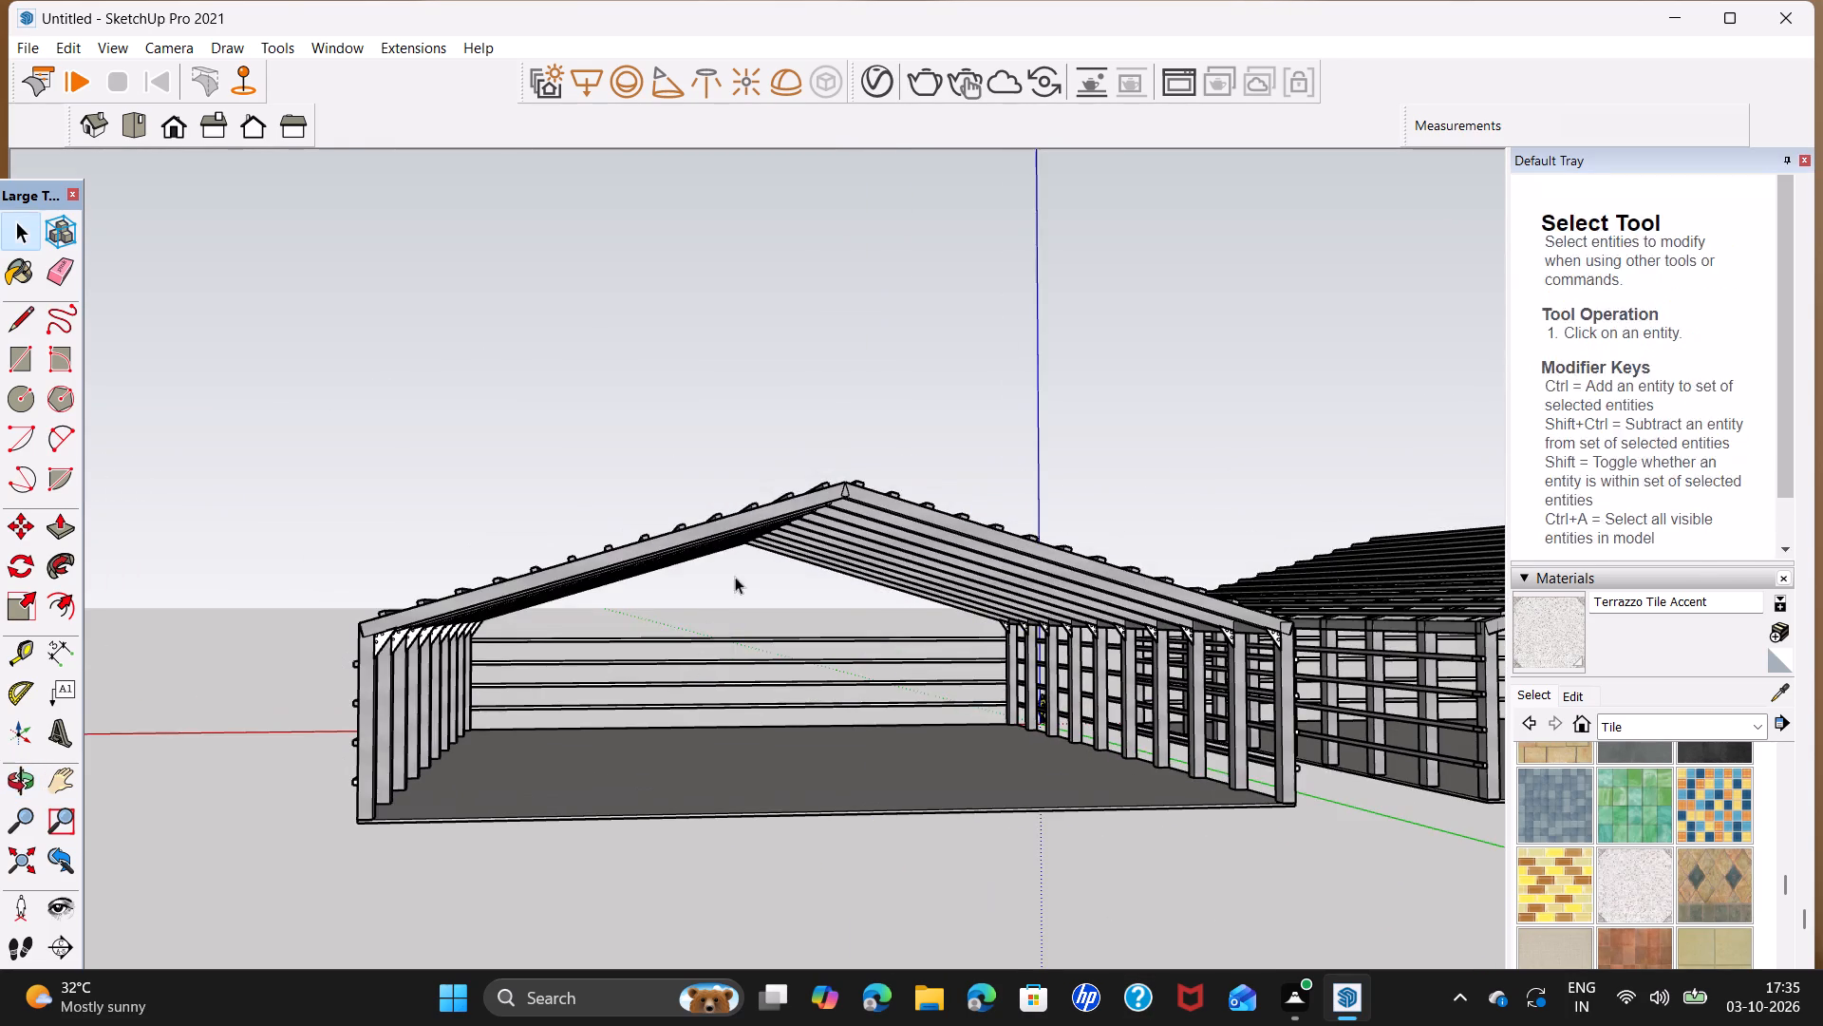
pyautogui.moveTo(735, 579); pyautogui.dragTo(707, 612, button='middle')
pyautogui.scroll(6, 1277, 664)
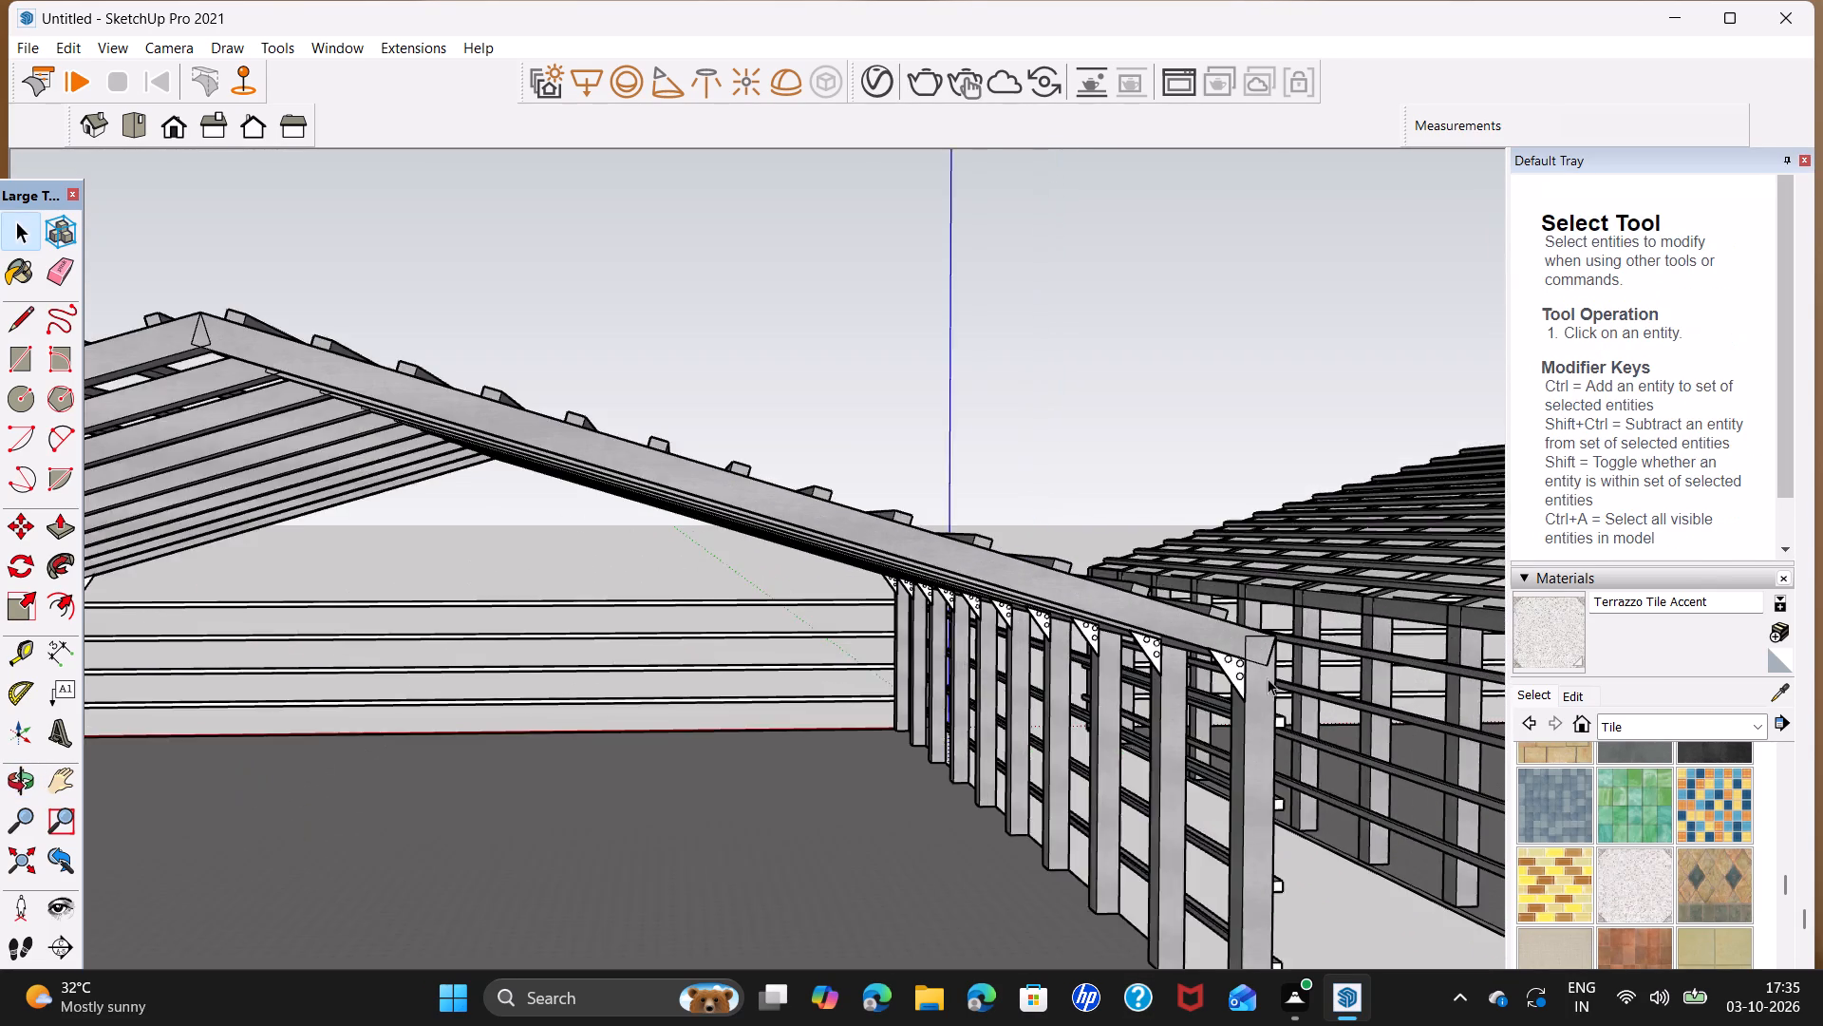
pyautogui.scroll(3, 1204, 694)
pyautogui.moveTo(1196, 694); pyautogui.dragTo(1149, 681, button='middle')
pyautogui.scroll(-2, 1131, 681)
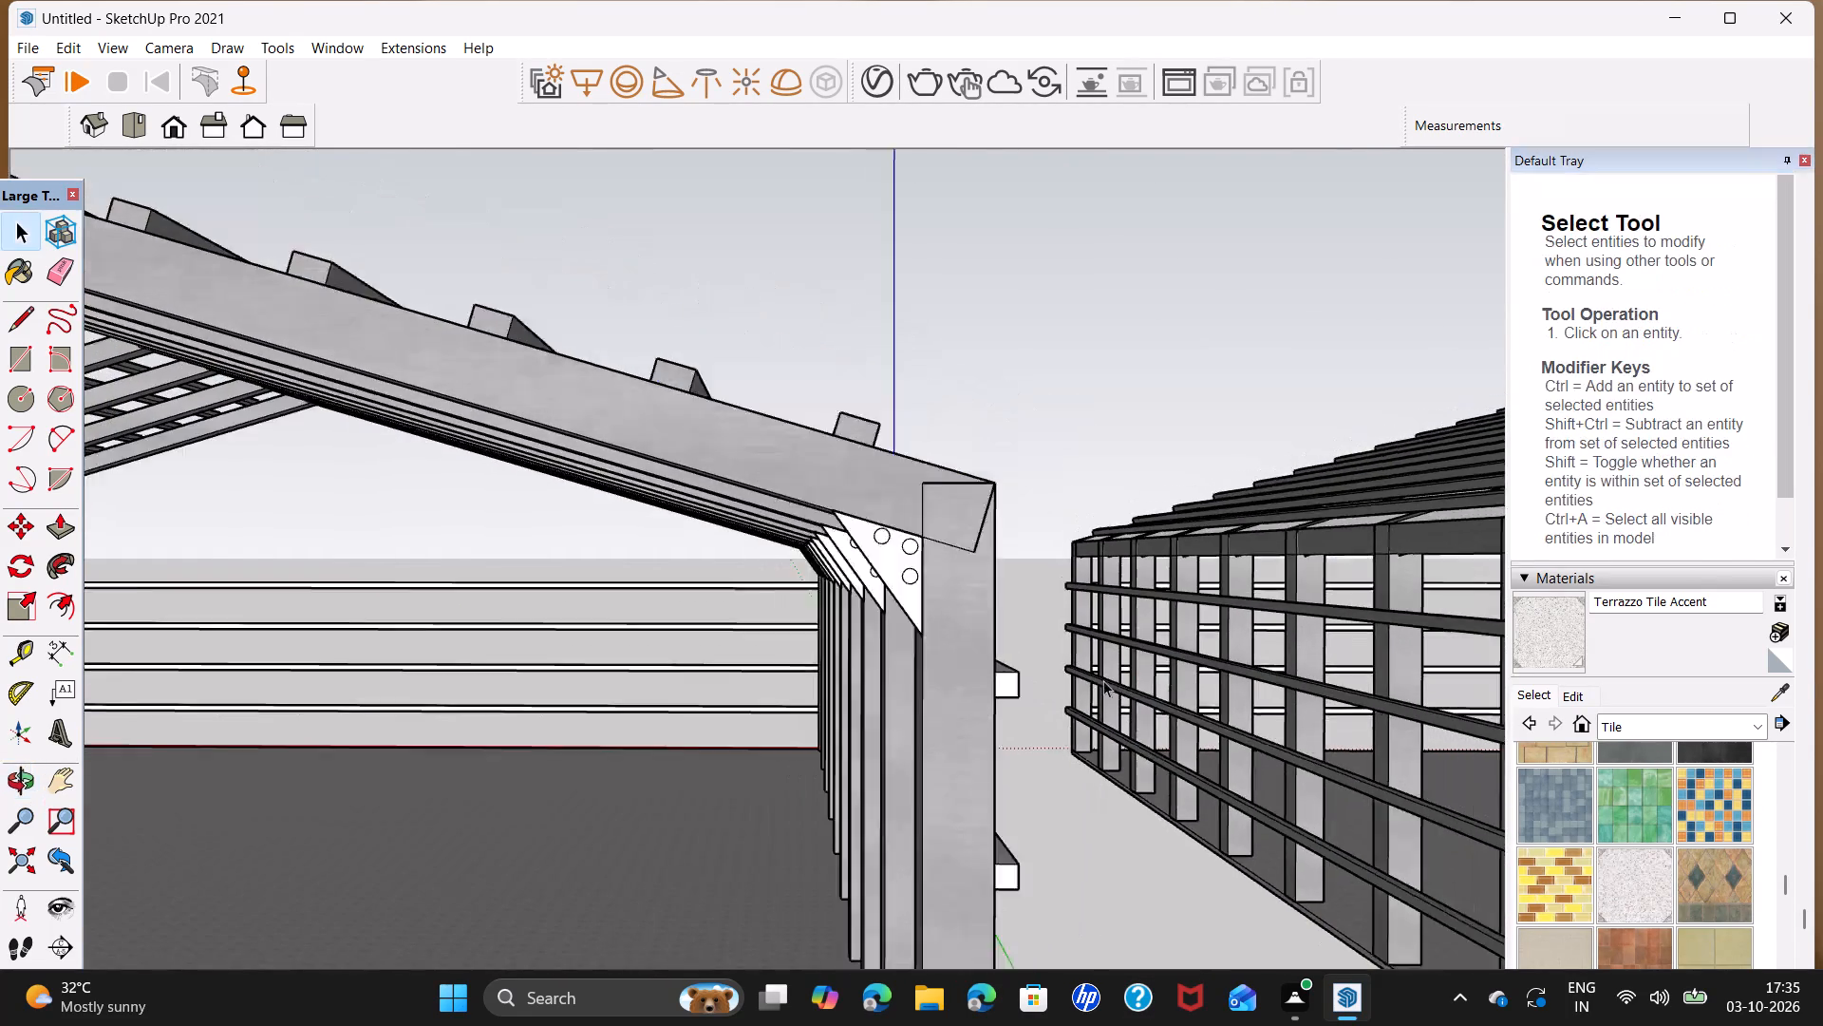
pyautogui.scroll(-2, 1103, 680)
pyautogui.keyDown('shift'); pyautogui.moveTo(774, 615); pyautogui.dragTo(1091, 610, button='middle'); pyautogui.keyUp('shift')
pyautogui.scroll(-4, 1092, 610)
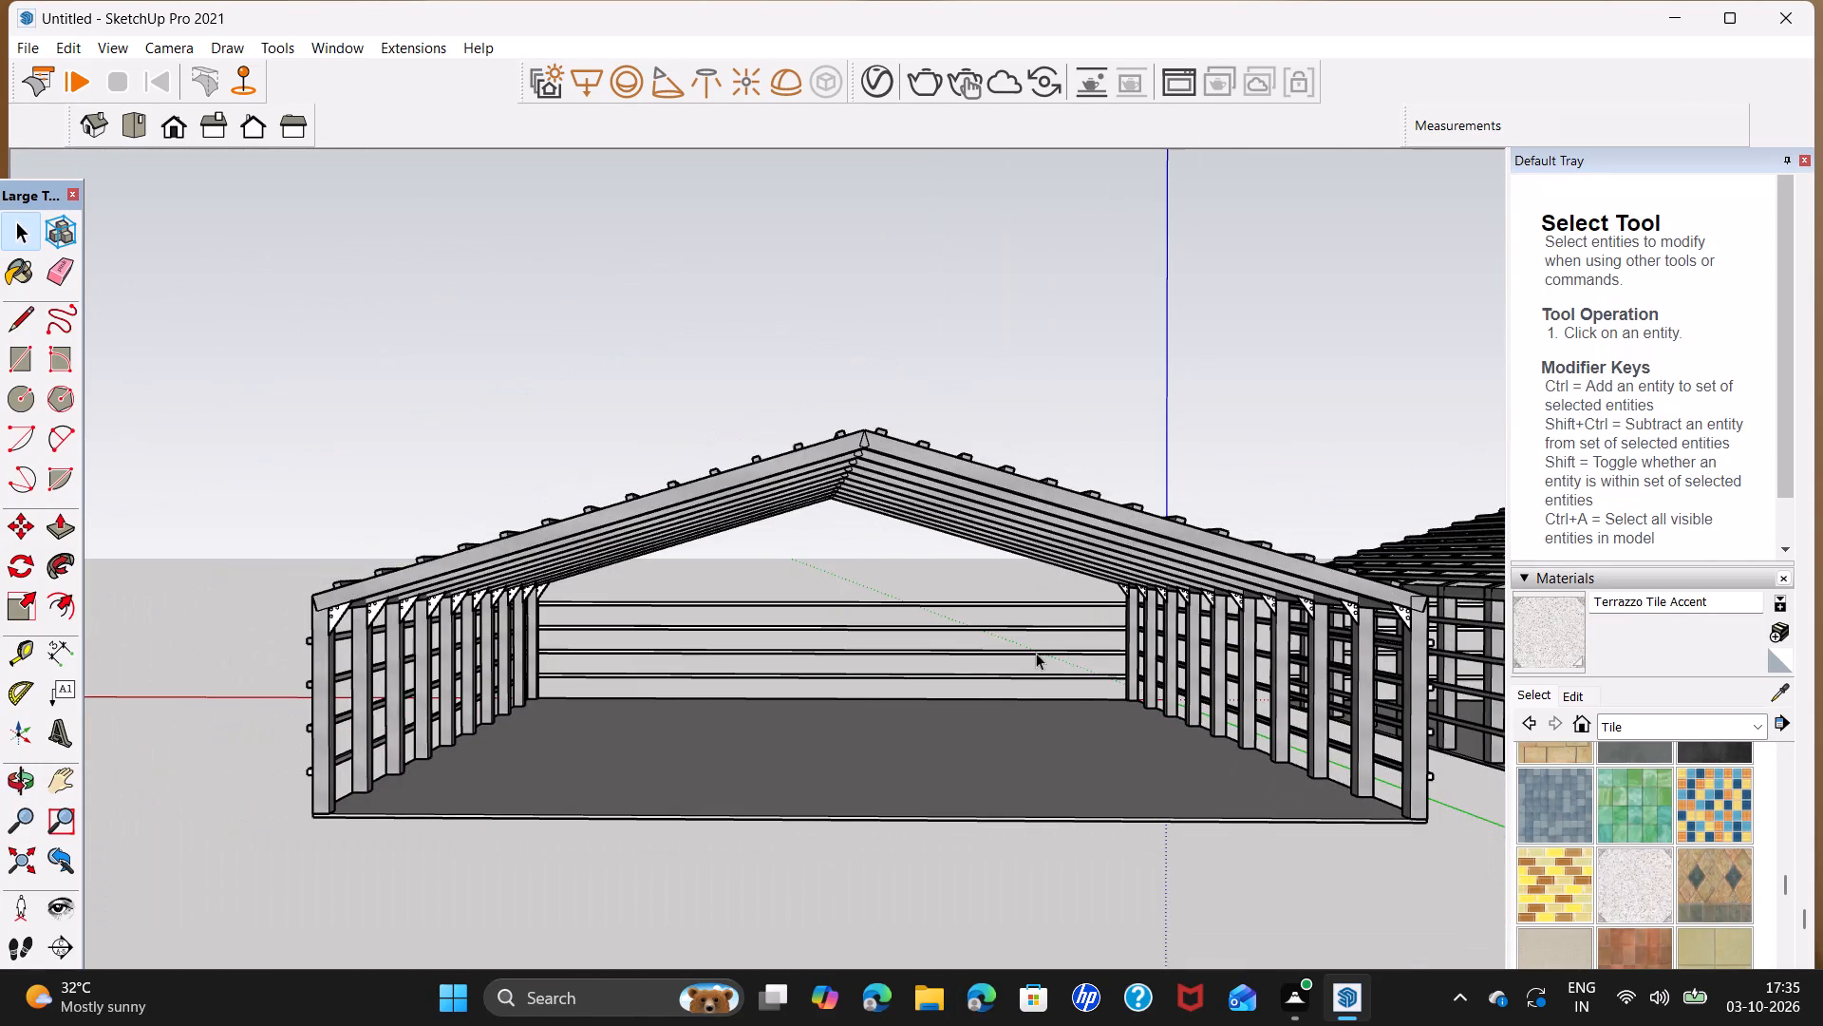
# Paint the triangular gussets along the outer column row, away from the neighbouring building, with the Aluminum metal material.
pyautogui.moveTo(1035, 659); pyautogui.dragTo(1036, 719, button='middle')
pyautogui.scroll(6, 375, 663)
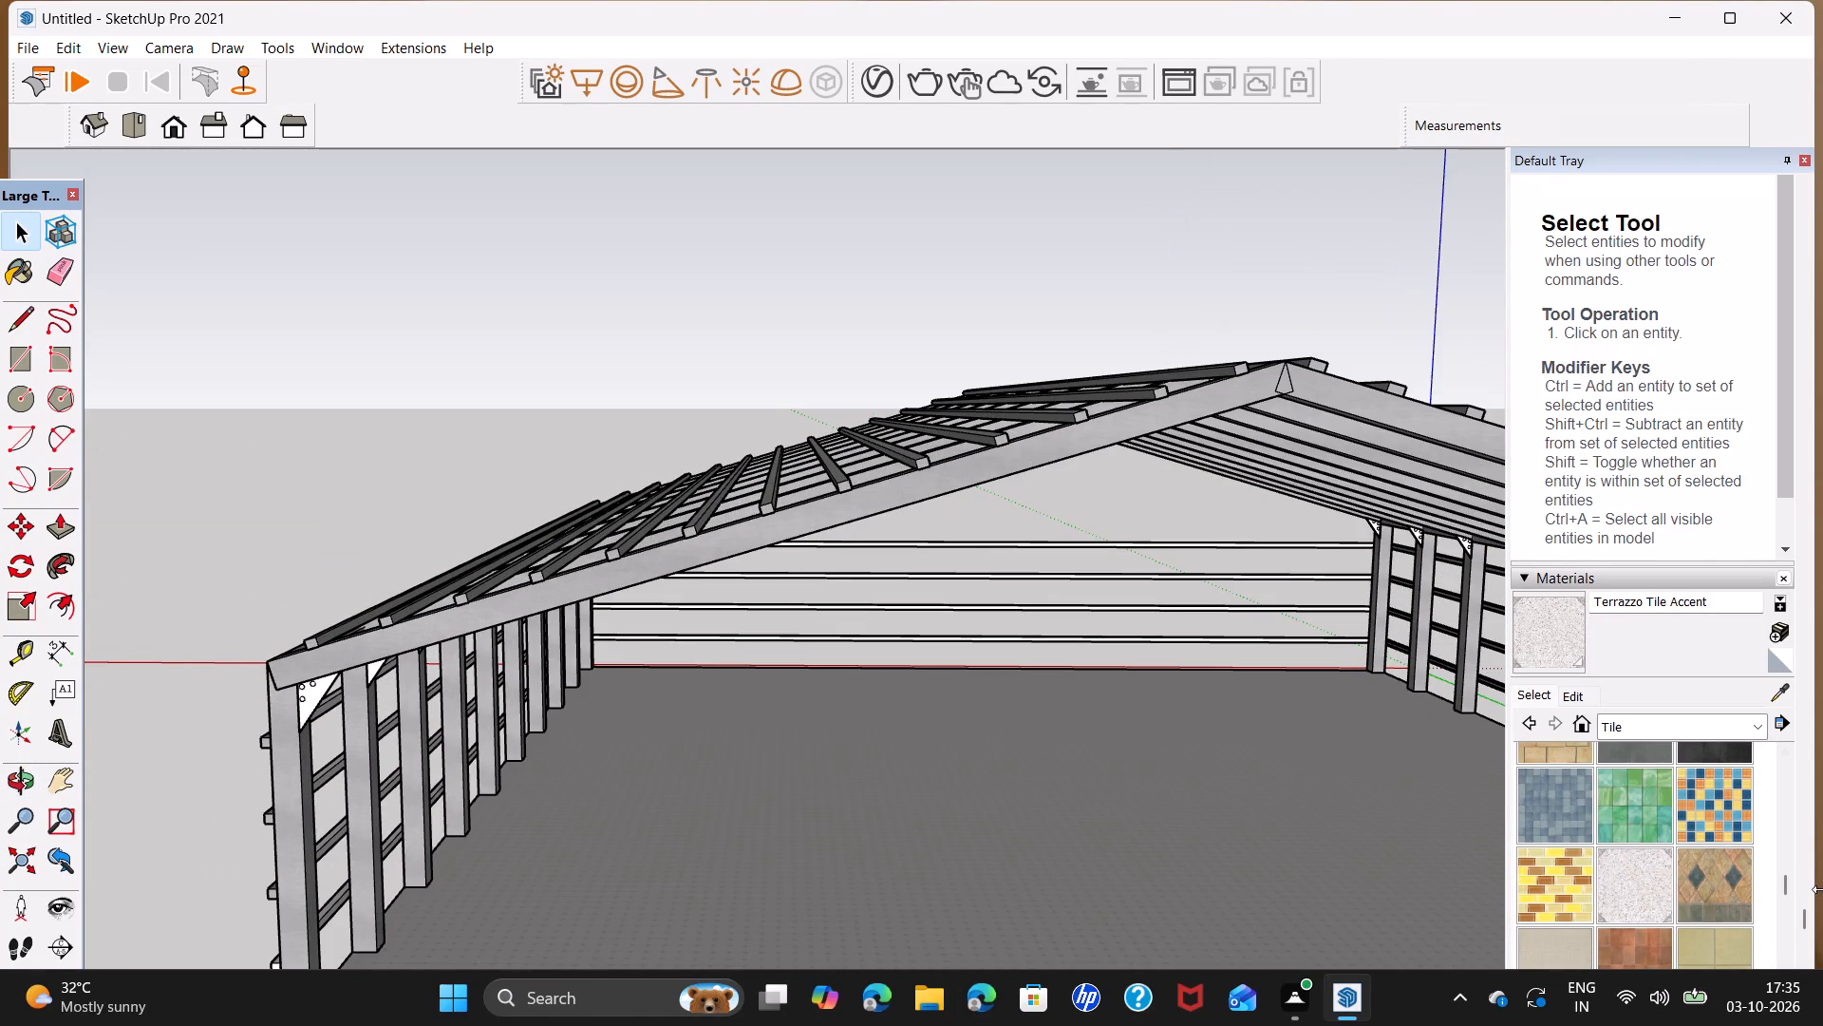
pyautogui.click(1750, 723)
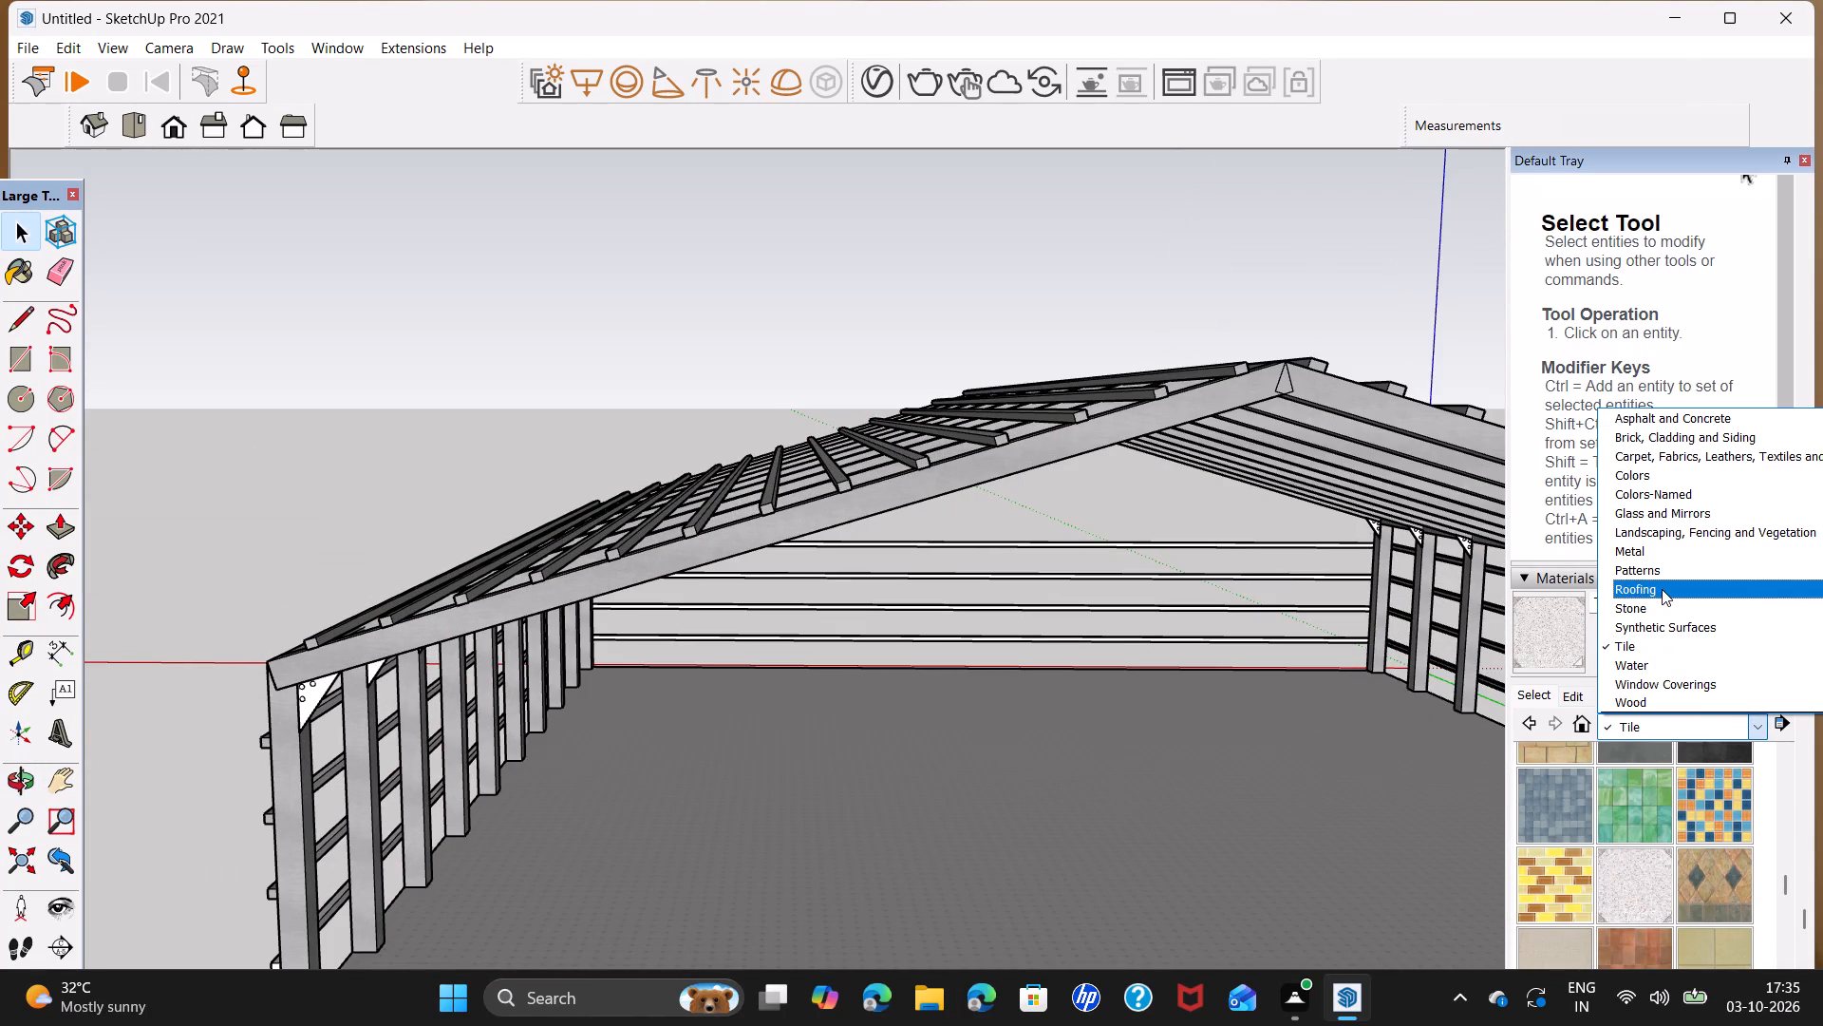
pyautogui.click(1663, 553)
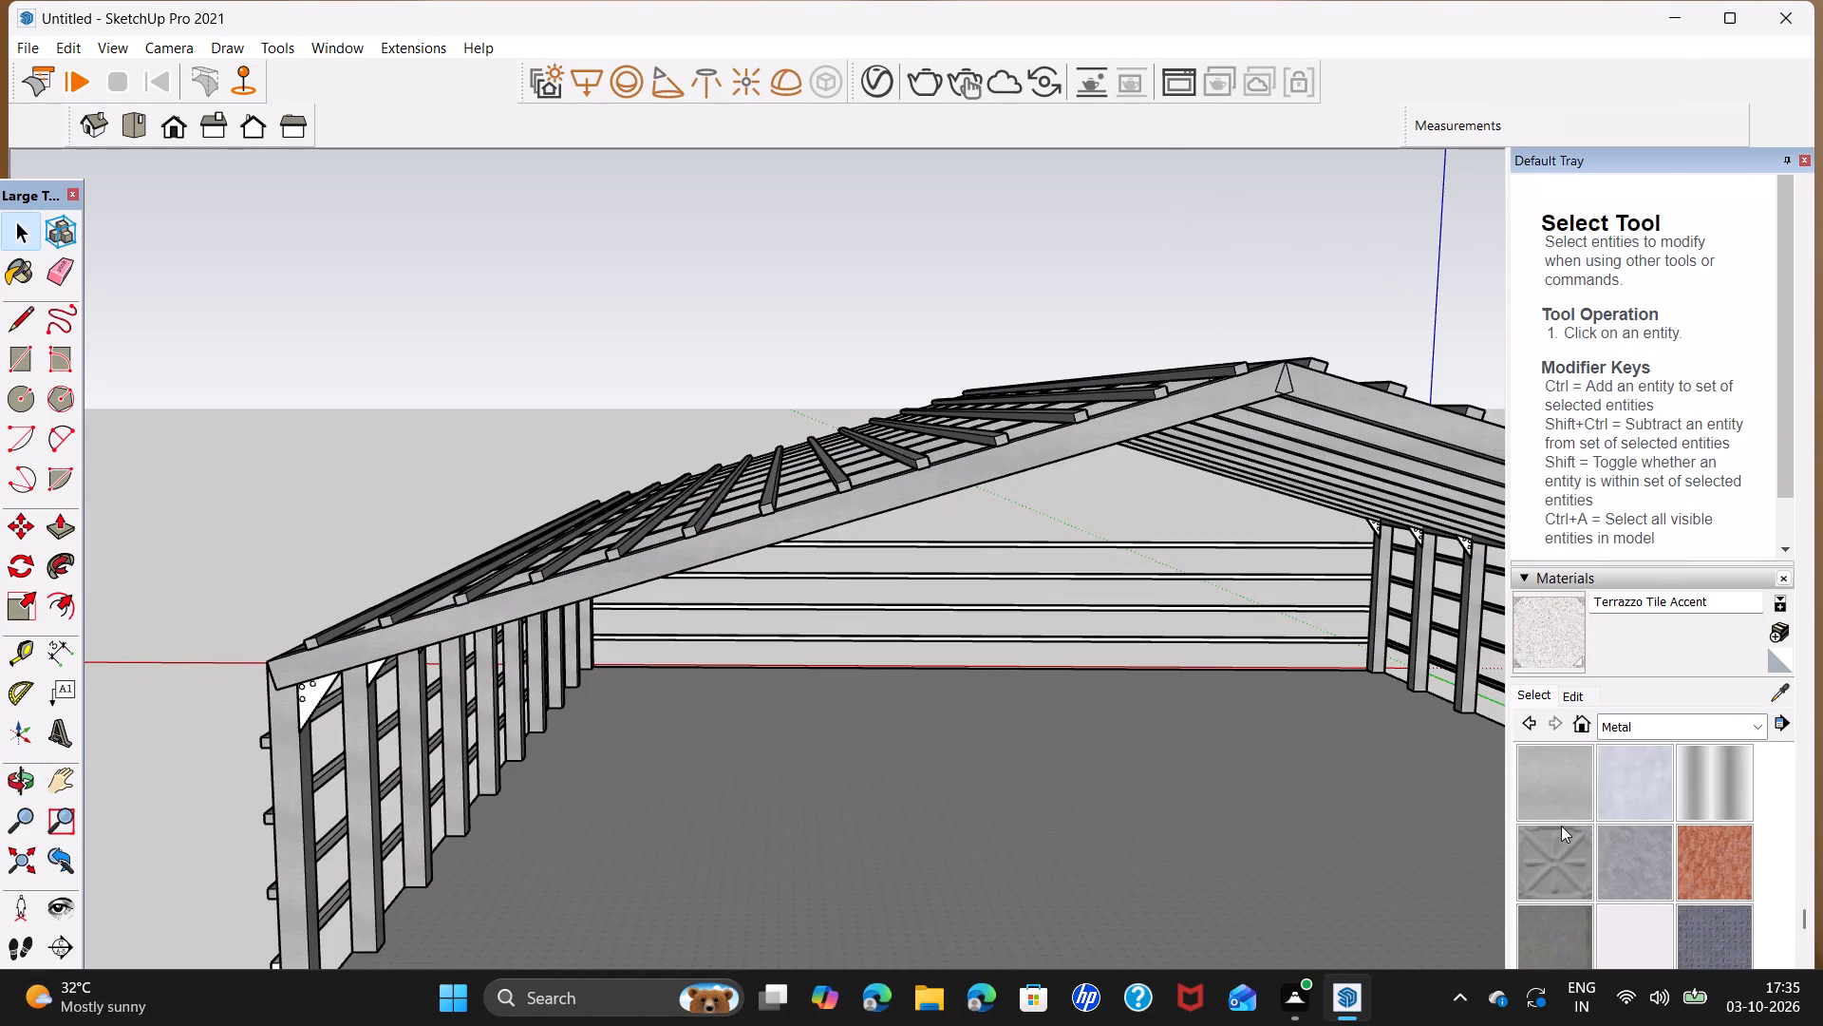
pyautogui.click(1564, 769)
pyautogui.click(317, 696)
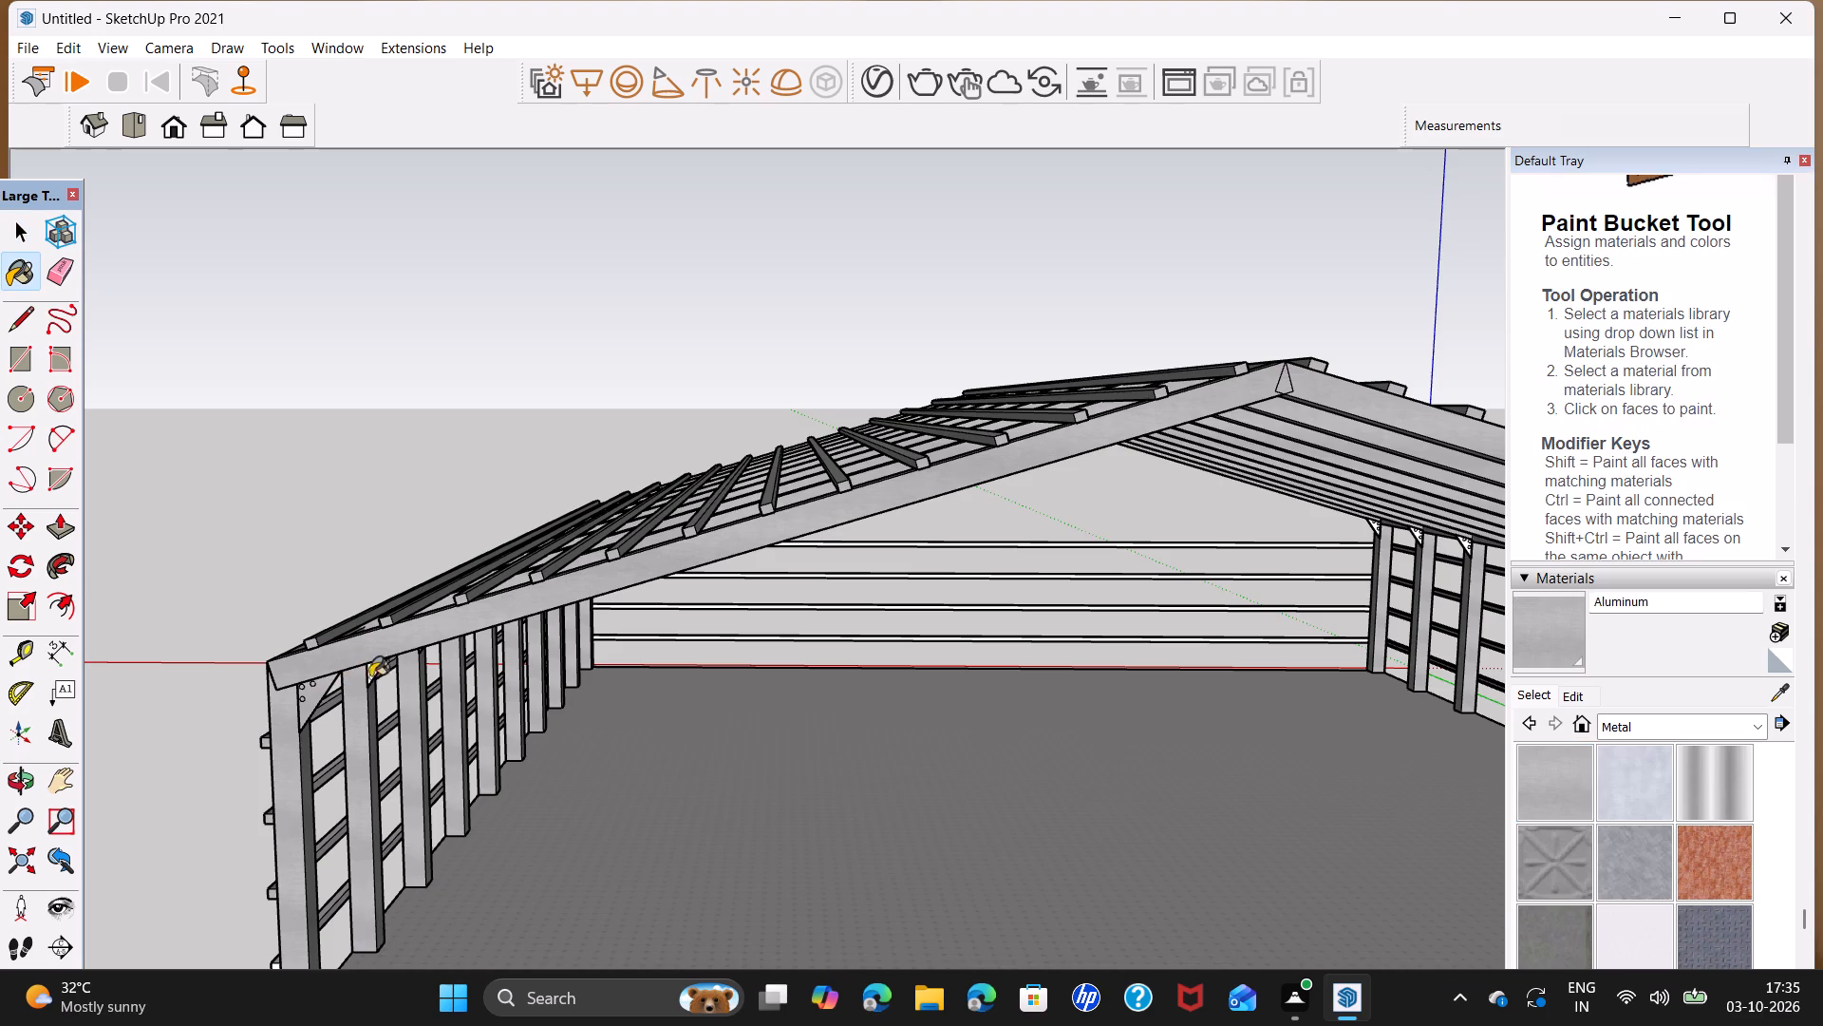
pyautogui.click(378, 674)
pyautogui.scroll(5, 438, 656)
pyautogui.moveTo(472, 693); pyautogui.dragTo(446, 602, button='middle')
pyautogui.click(395, 504)
pyautogui.click(496, 536)
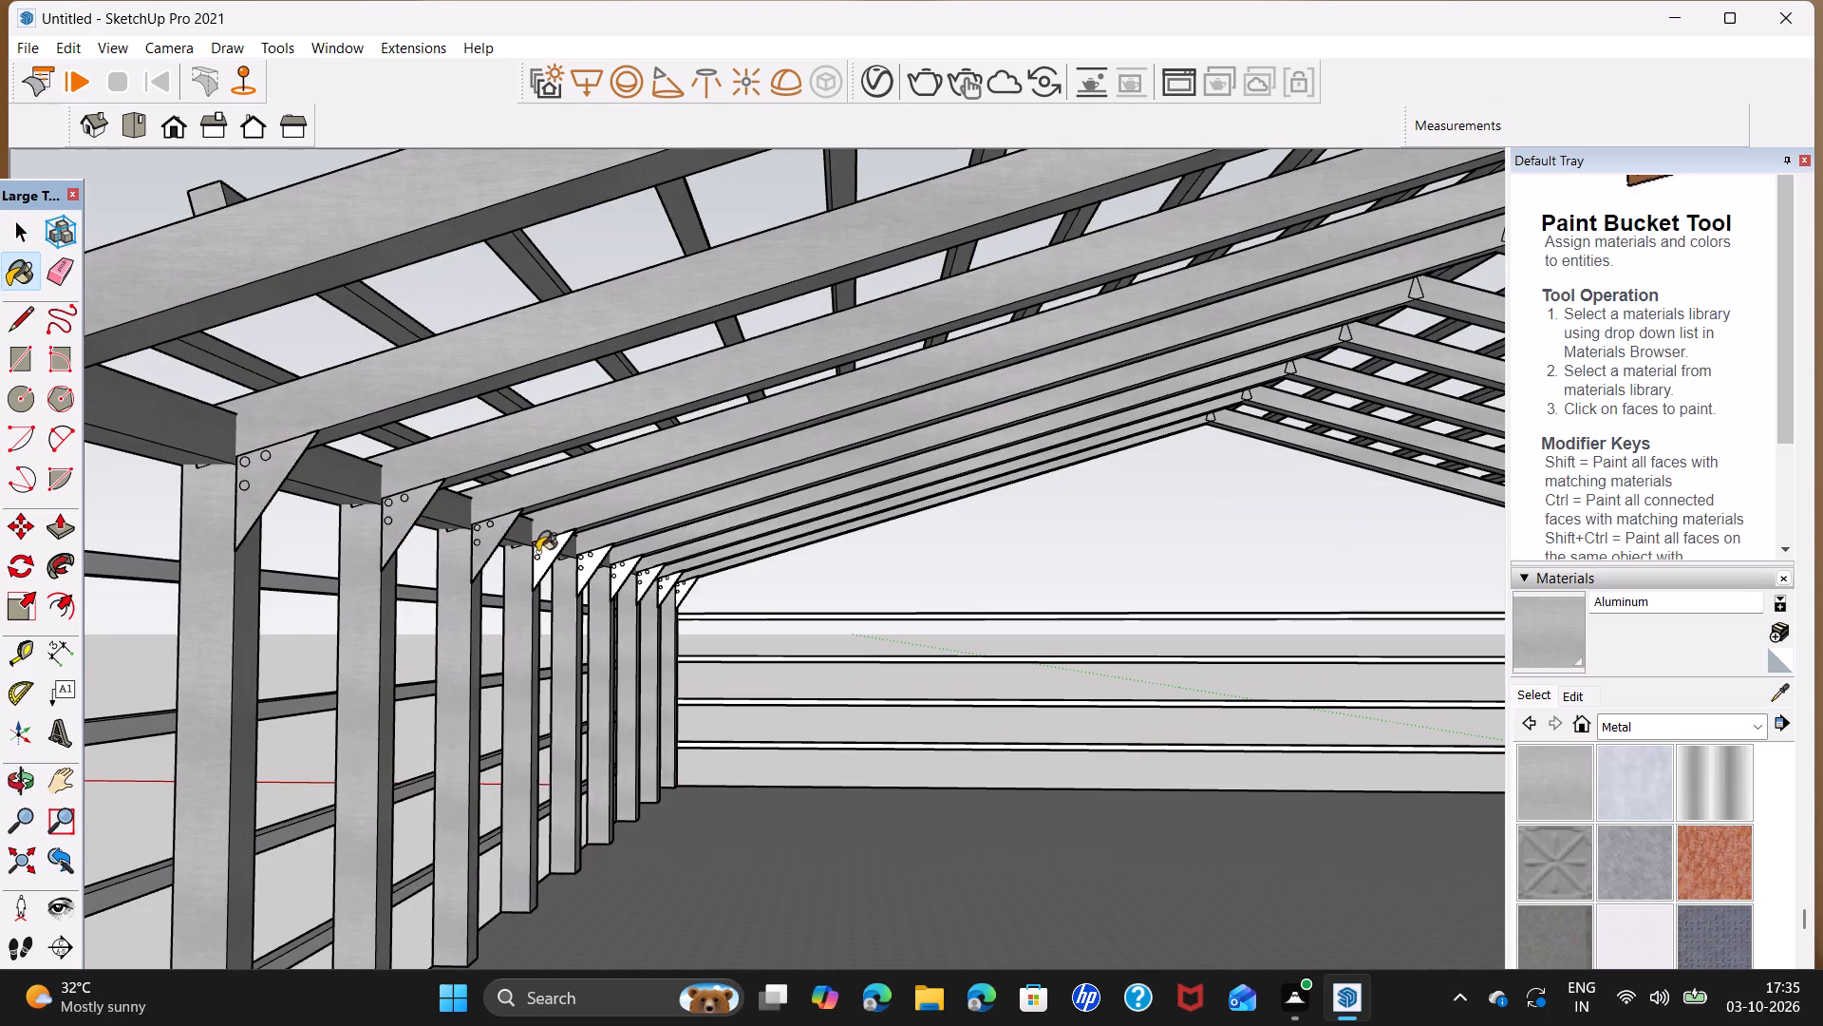
pyautogui.click(552, 553)
pyautogui.click(595, 561)
pyautogui.click(614, 573)
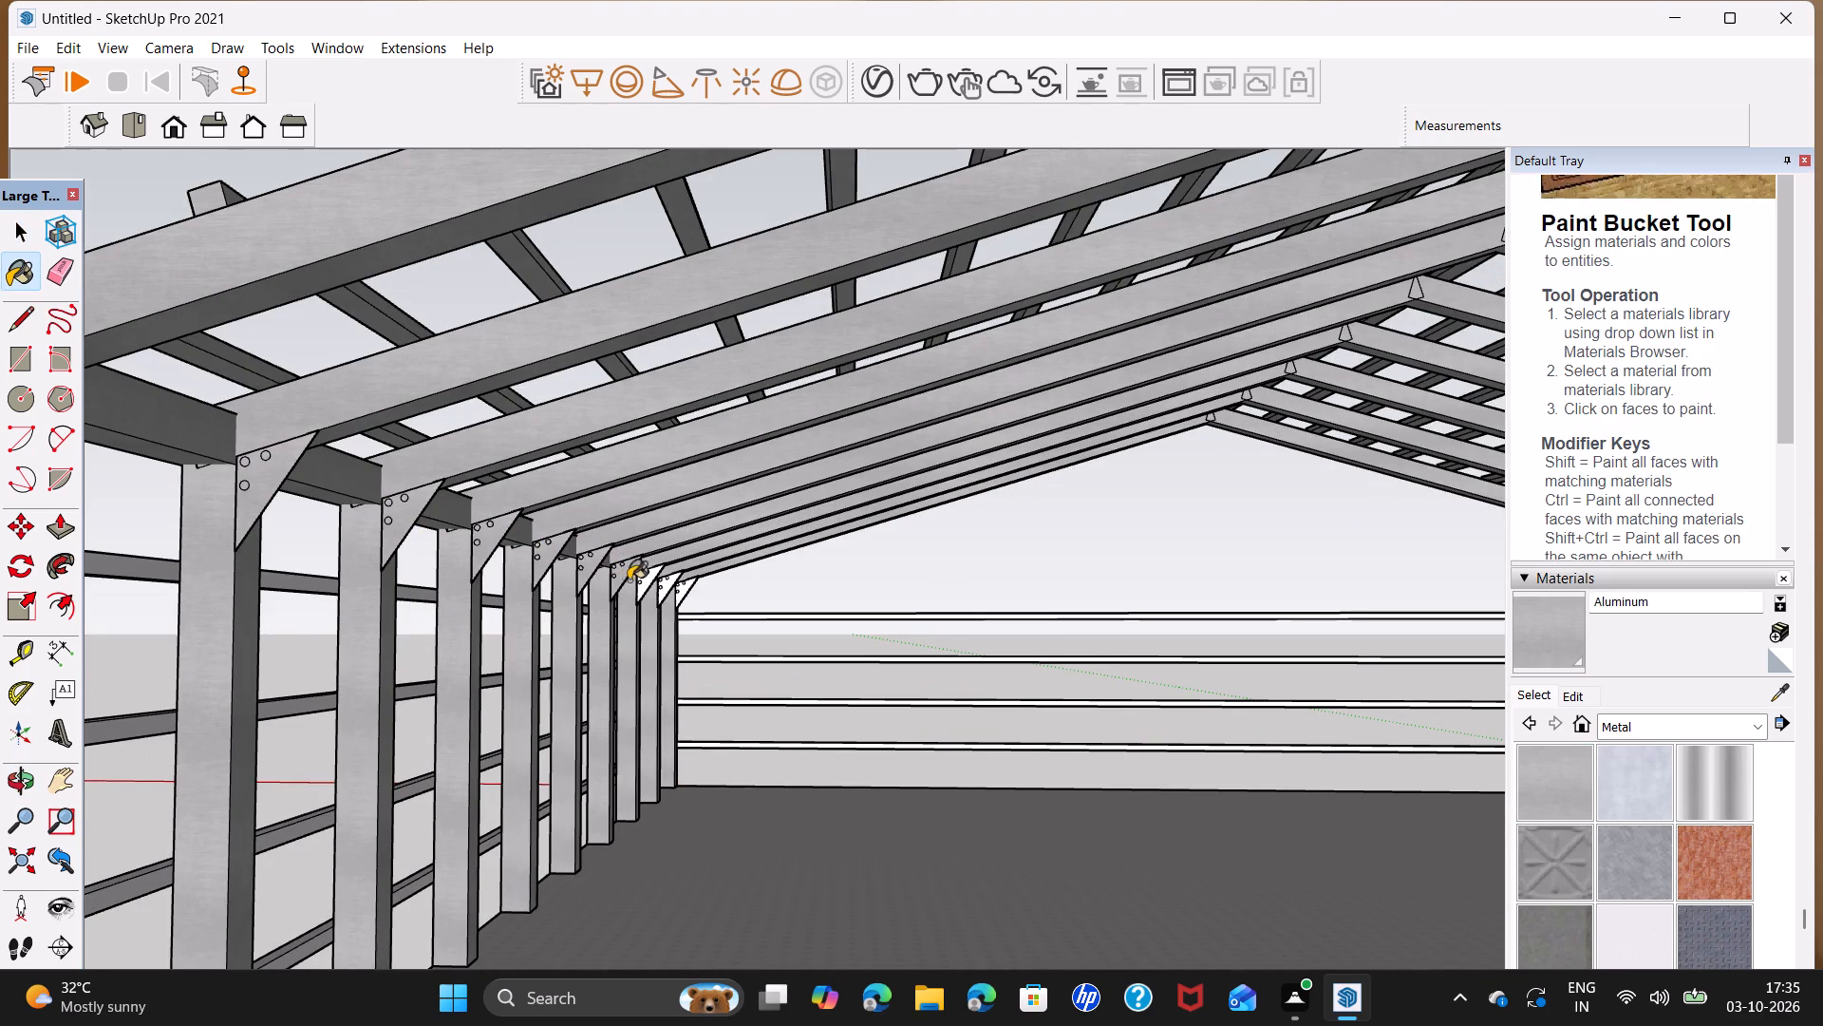
pyautogui.click(642, 580)
pyautogui.click(664, 590)
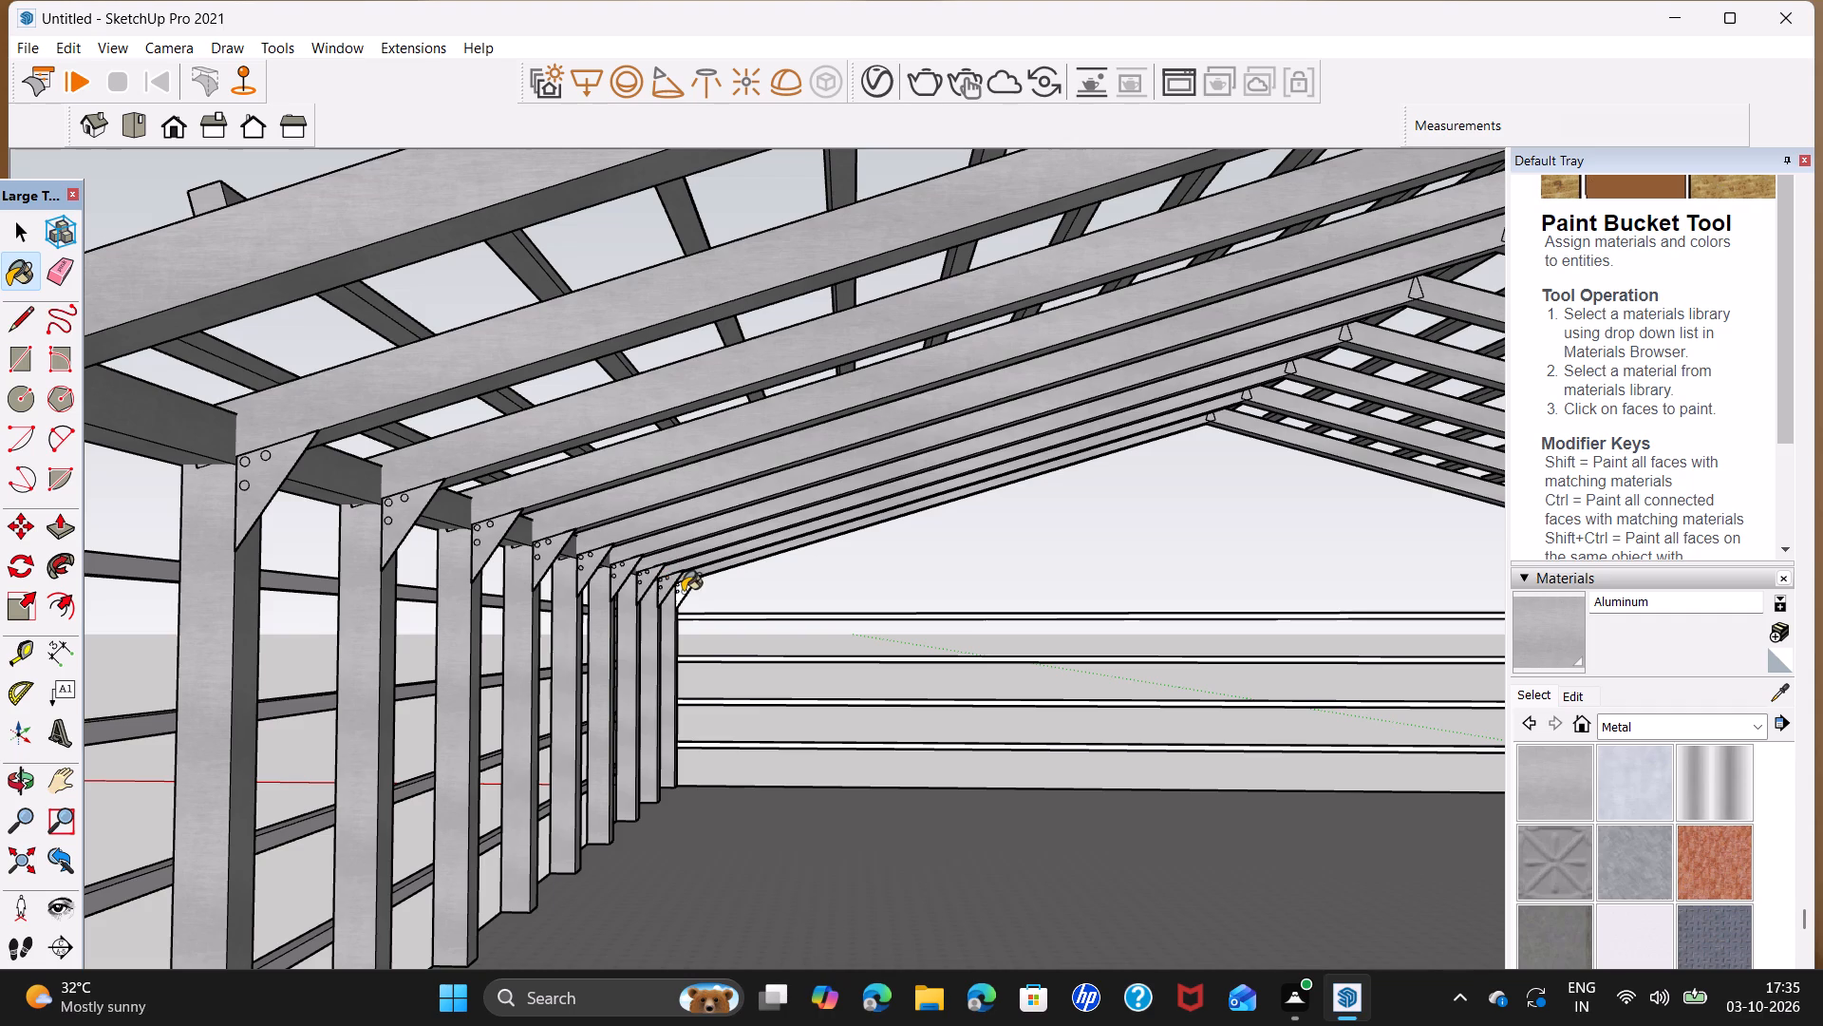
pyautogui.click(683, 592)
# Paint the triangular gussets along the column row nearest the neighbouring building with Aluminum.
pyautogui.scroll(-4, 1073, 656)
pyautogui.keyDown('shift'); pyautogui.moveTo(1134, 695); pyautogui.dragTo(349, 690, button='middle'); pyautogui.keyUp('shift')
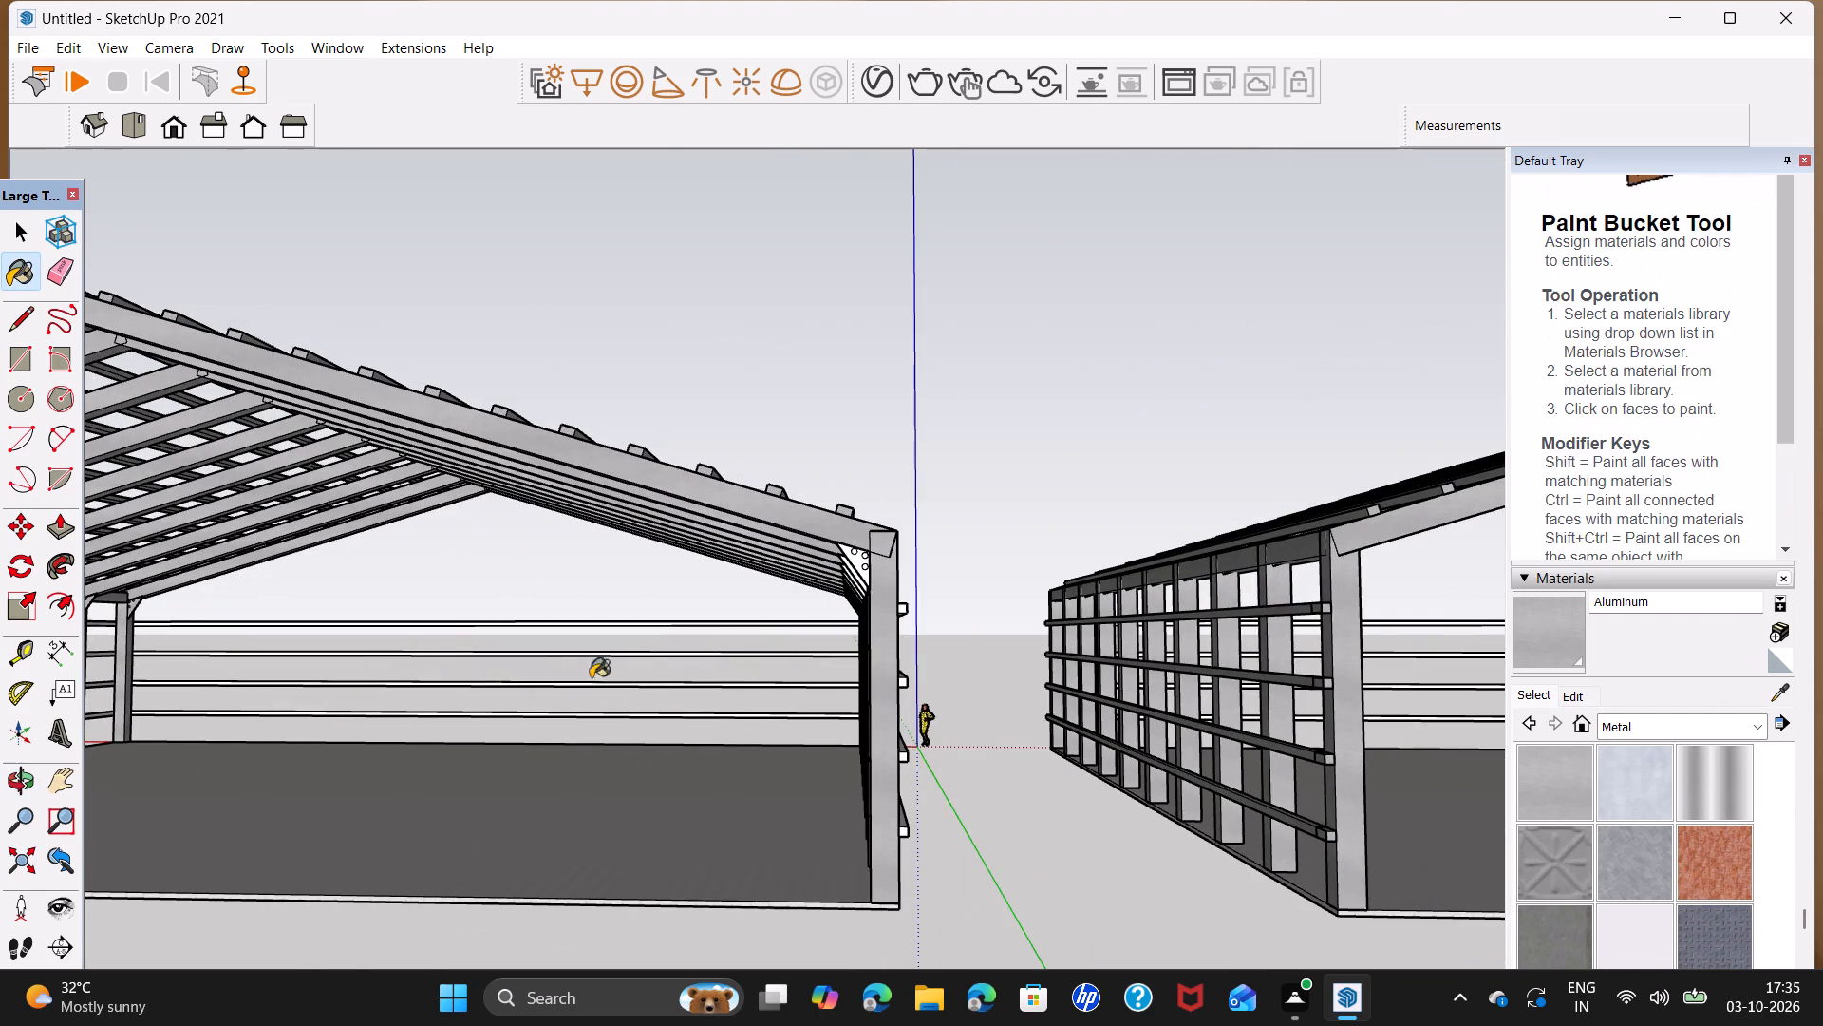
pyautogui.scroll(4, 862, 586)
pyautogui.moveTo(865, 605); pyautogui.dragTo(1003, 618, button='middle')
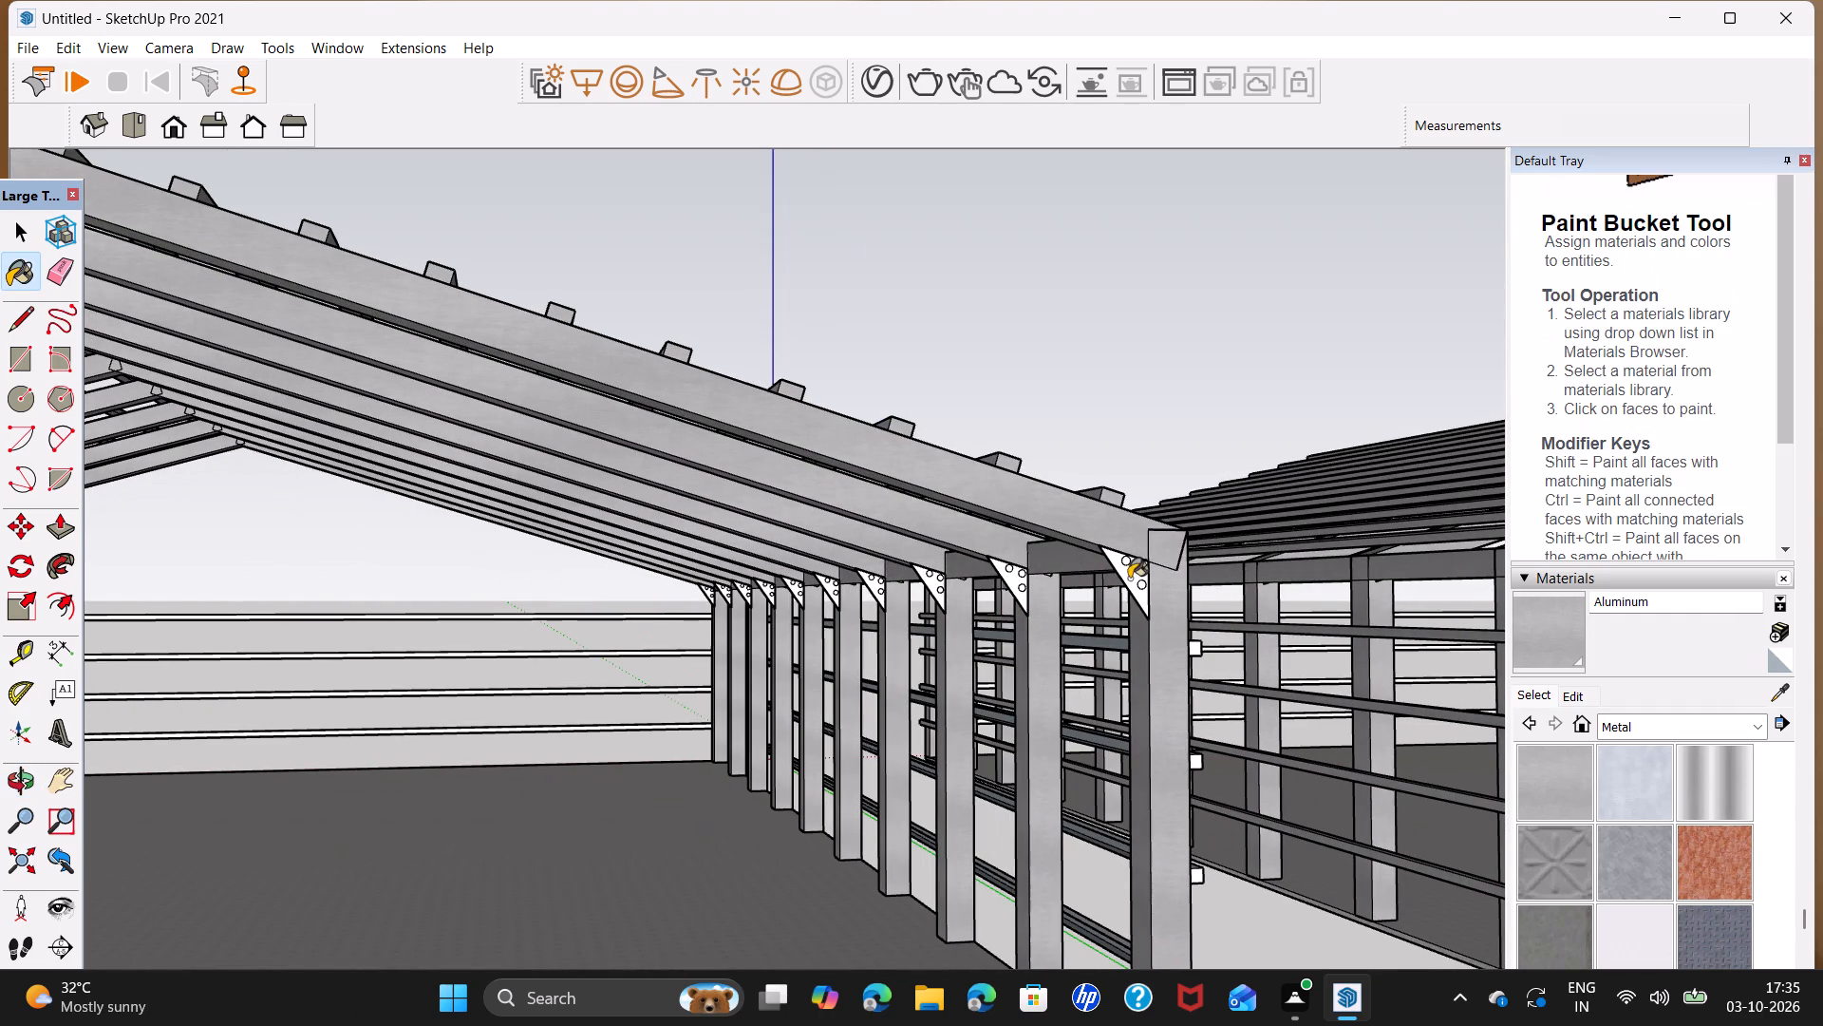
pyautogui.click(1129, 579)
pyautogui.click(1019, 576)
pyautogui.click(937, 585)
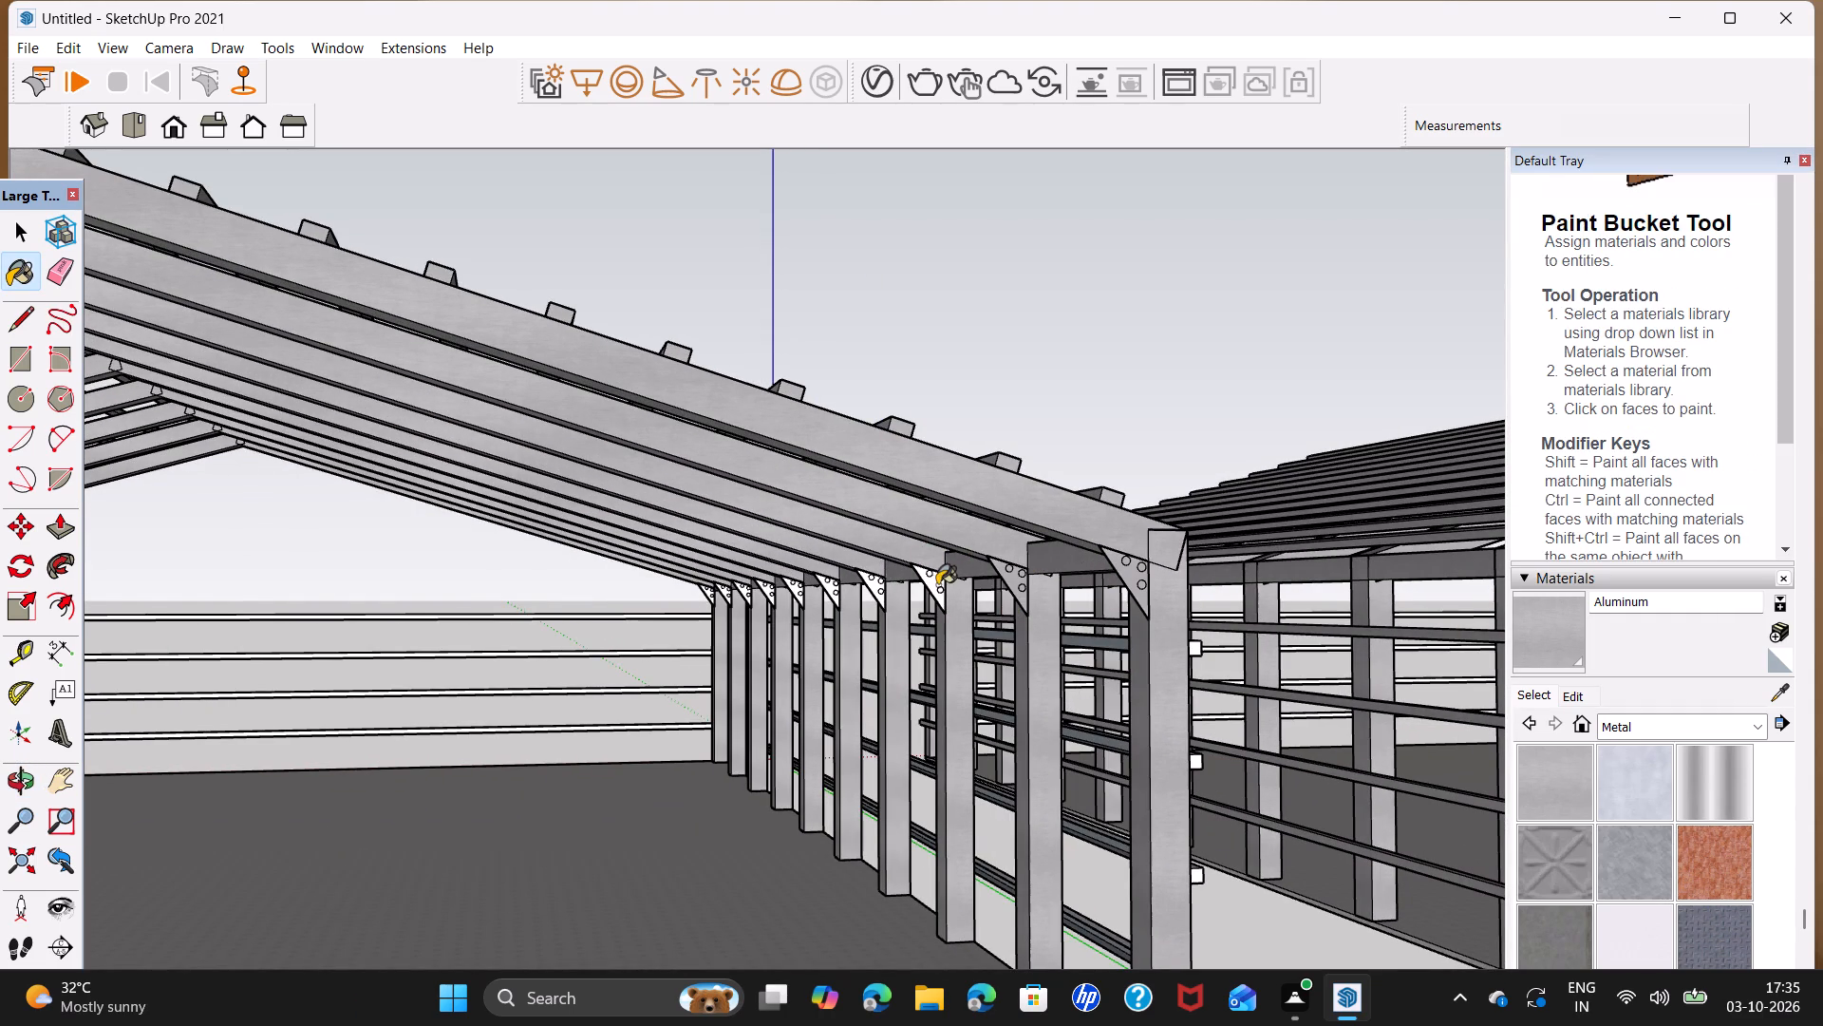
pyautogui.click(874, 585)
pyautogui.click(835, 589)
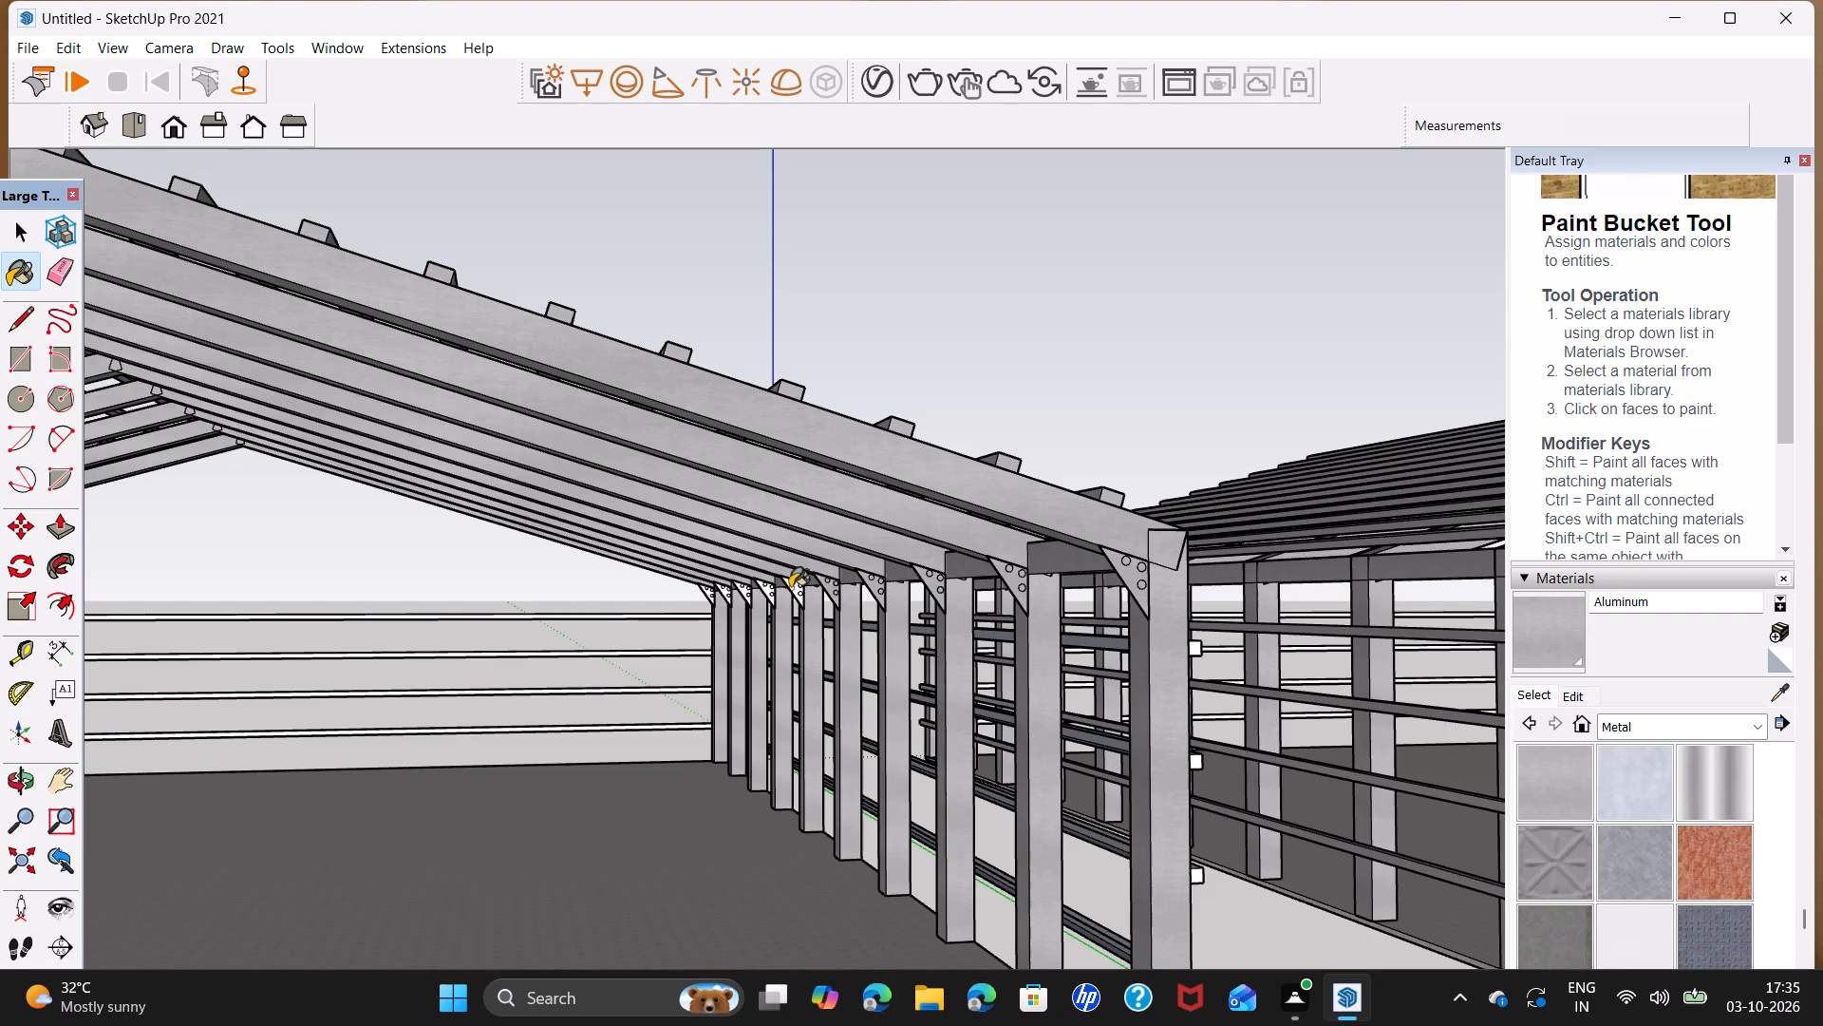
pyautogui.click(790, 588)
pyautogui.click(764, 587)
pyautogui.click(746, 596)
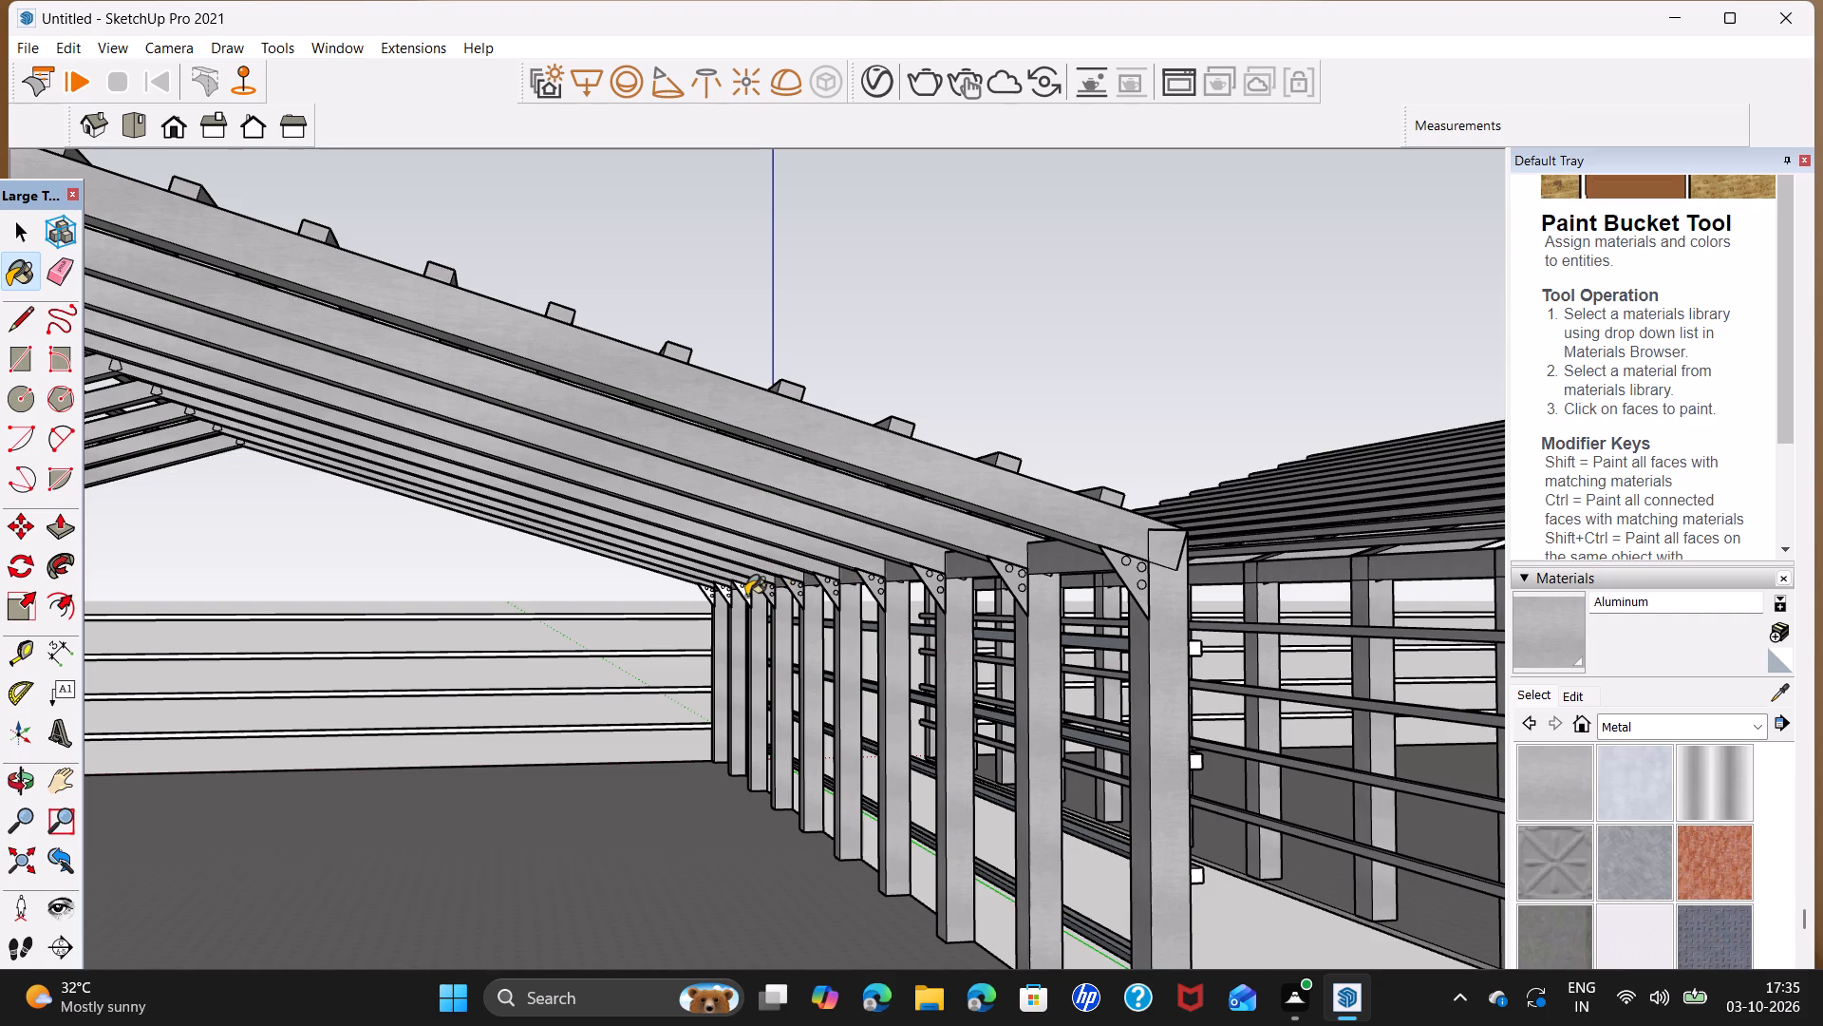
pyautogui.click(726, 587)
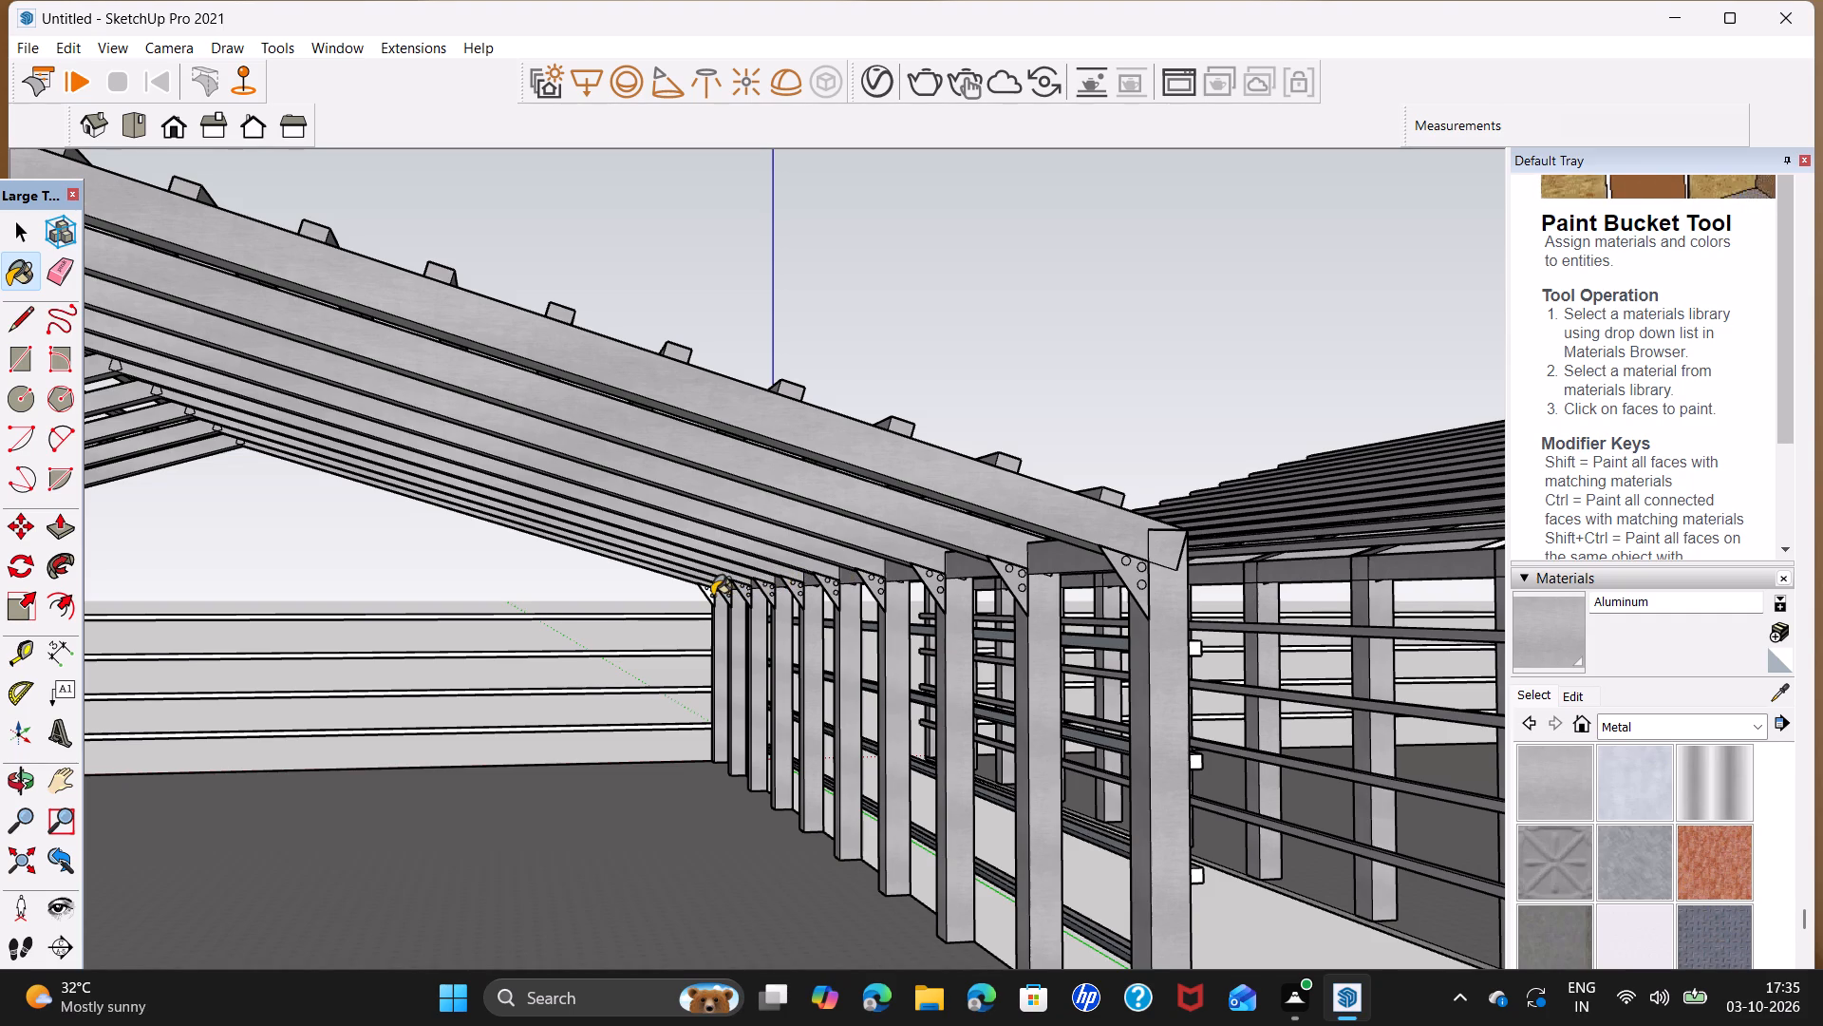
pyautogui.click(708, 593)
pyautogui.press('space')
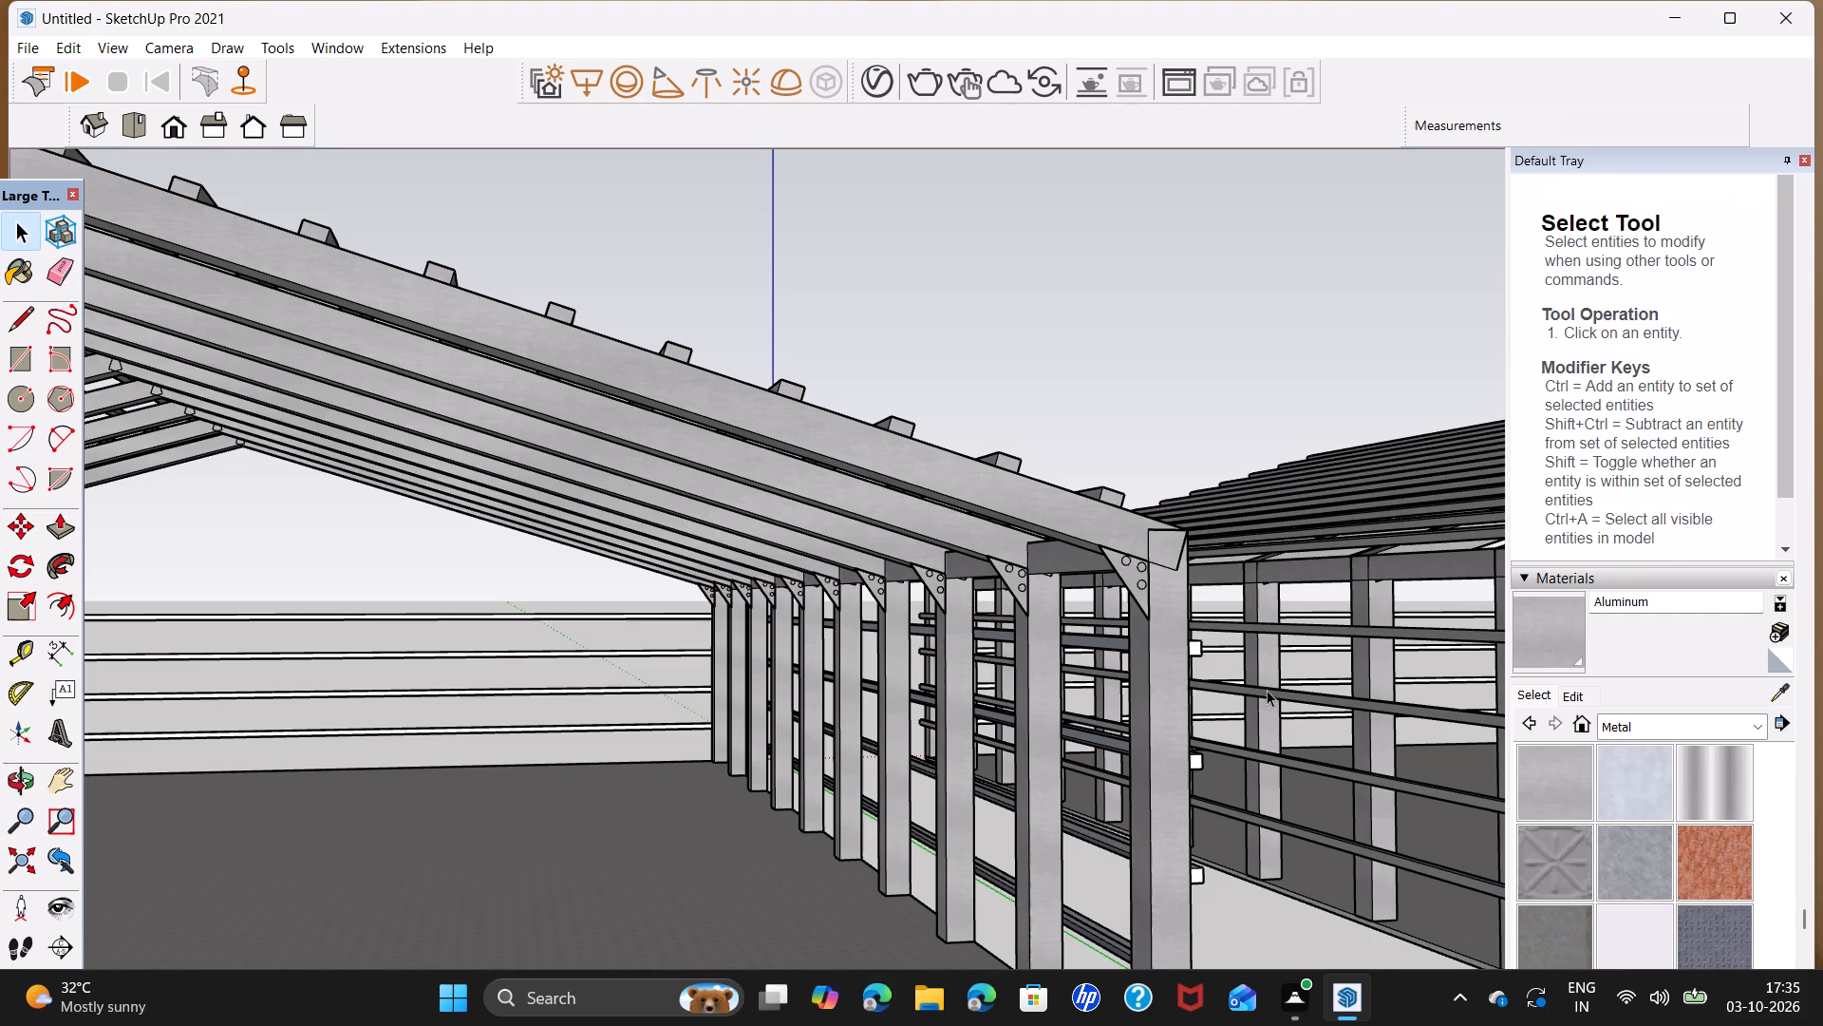
# Paint the unpainted wall rail ends at the front corner column nearest the neighbouring building with Aluminum.
pyautogui.click(1551, 773)
pyautogui.scroll(3, 1192, 666)
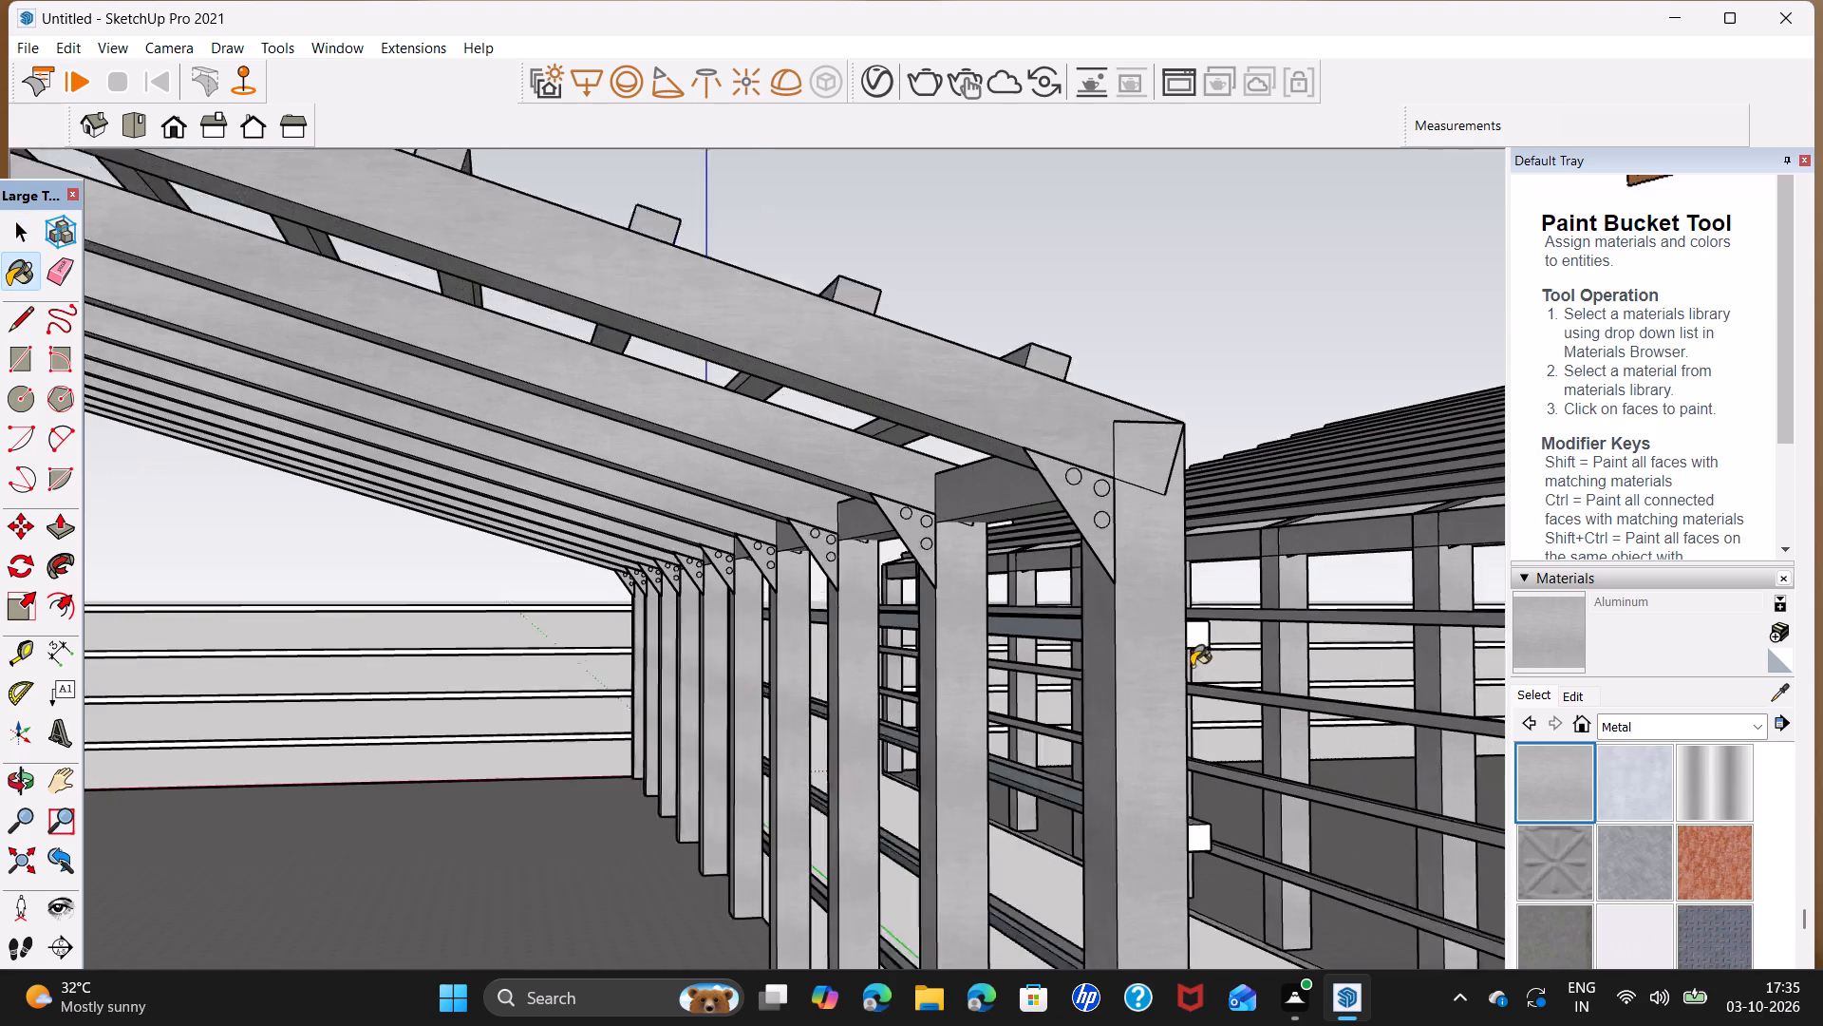
pyautogui.scroll(1, 1192, 666)
pyautogui.click(1191, 628)
pyautogui.click(1208, 904)
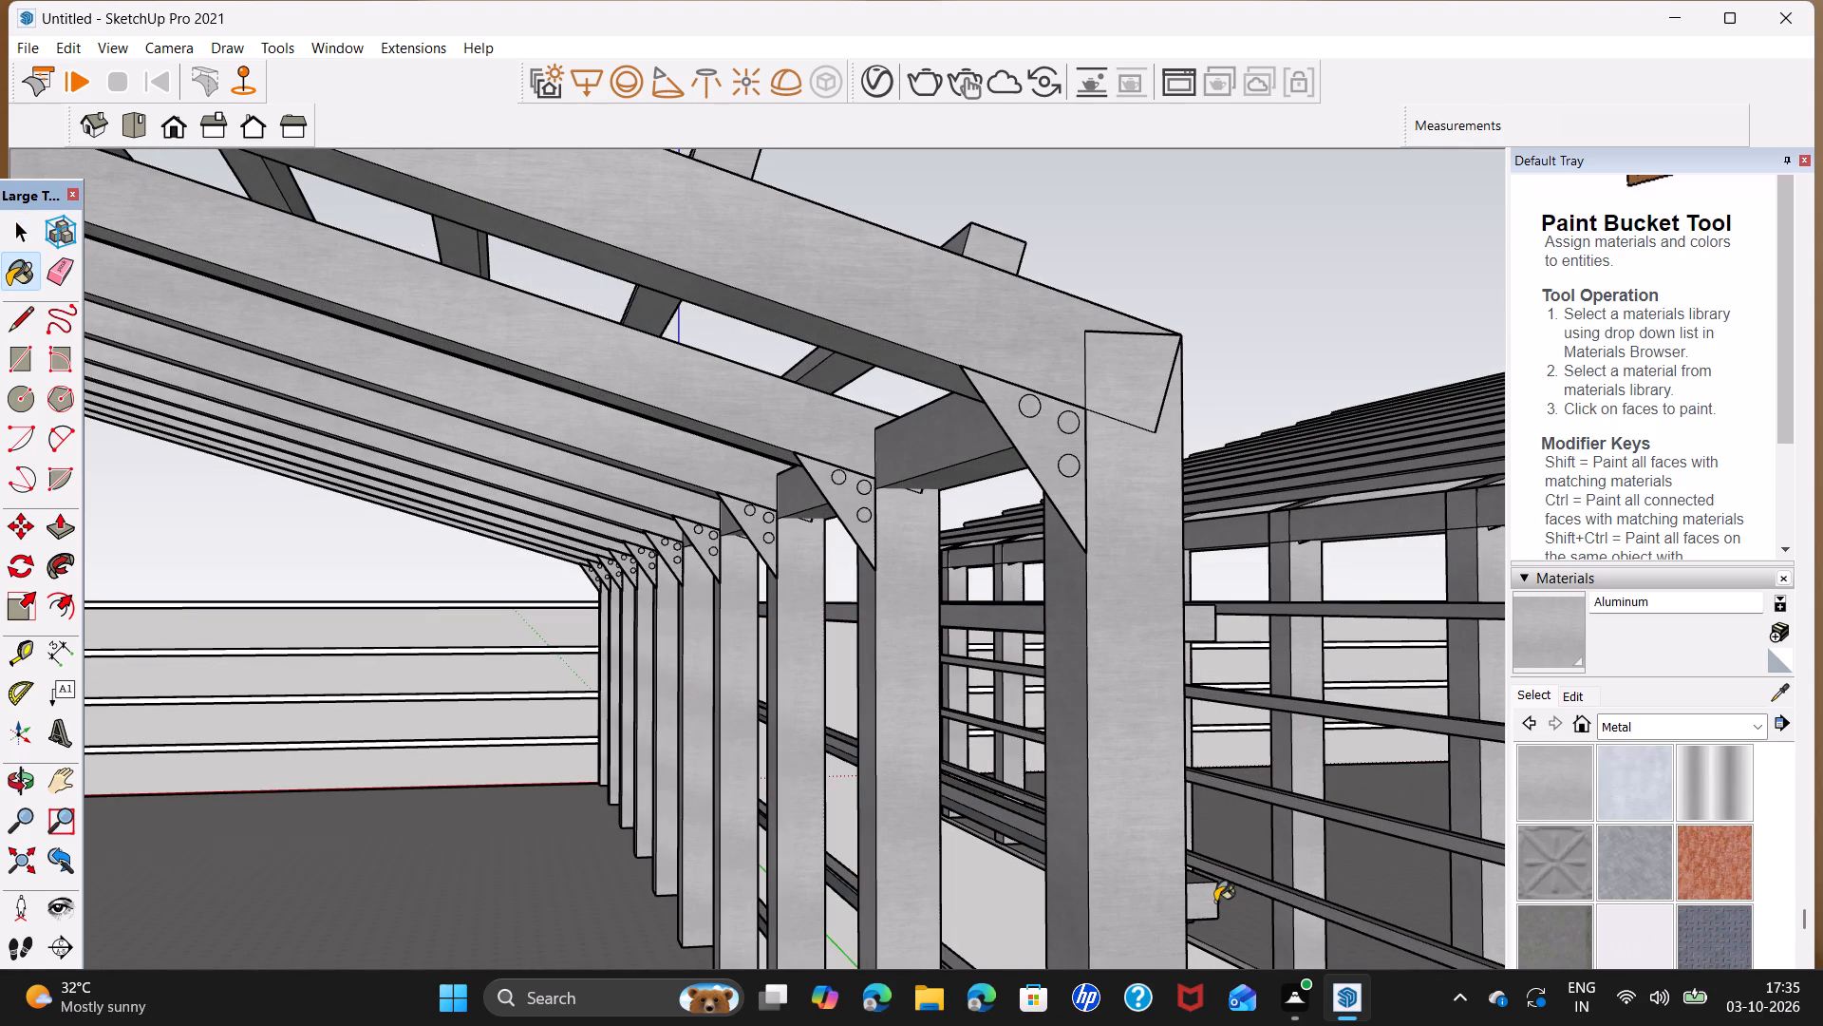
pyautogui.keyDown('shift'); pyautogui.moveTo(1215, 902); pyautogui.dragTo(1112, 529, button='middle'); pyautogui.keyUp('shift')
pyautogui.click(1107, 818)
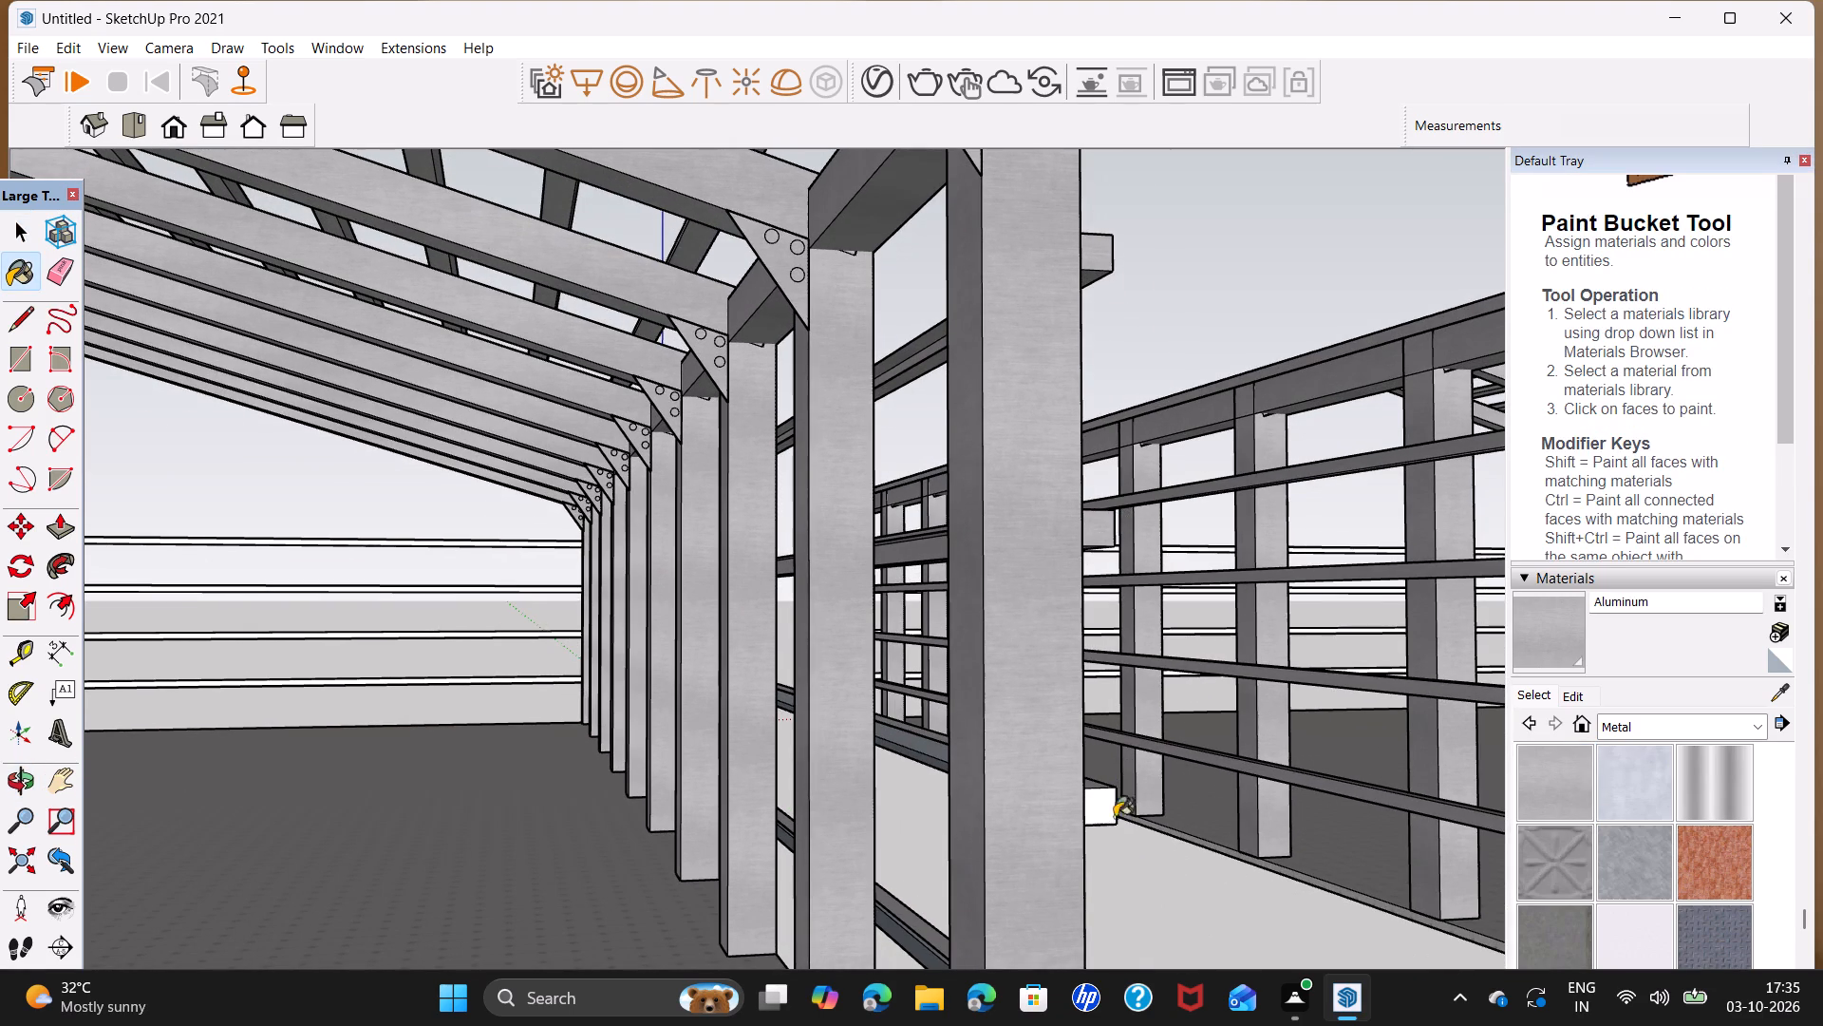
pyautogui.scroll(-5, 1152, 812)
pyautogui.keyDown('shift'); pyautogui.moveTo(1188, 854); pyautogui.dragTo(1124, 609, button='middle'); pyautogui.keyUp('shift')
pyautogui.scroll(5, 1013, 534)
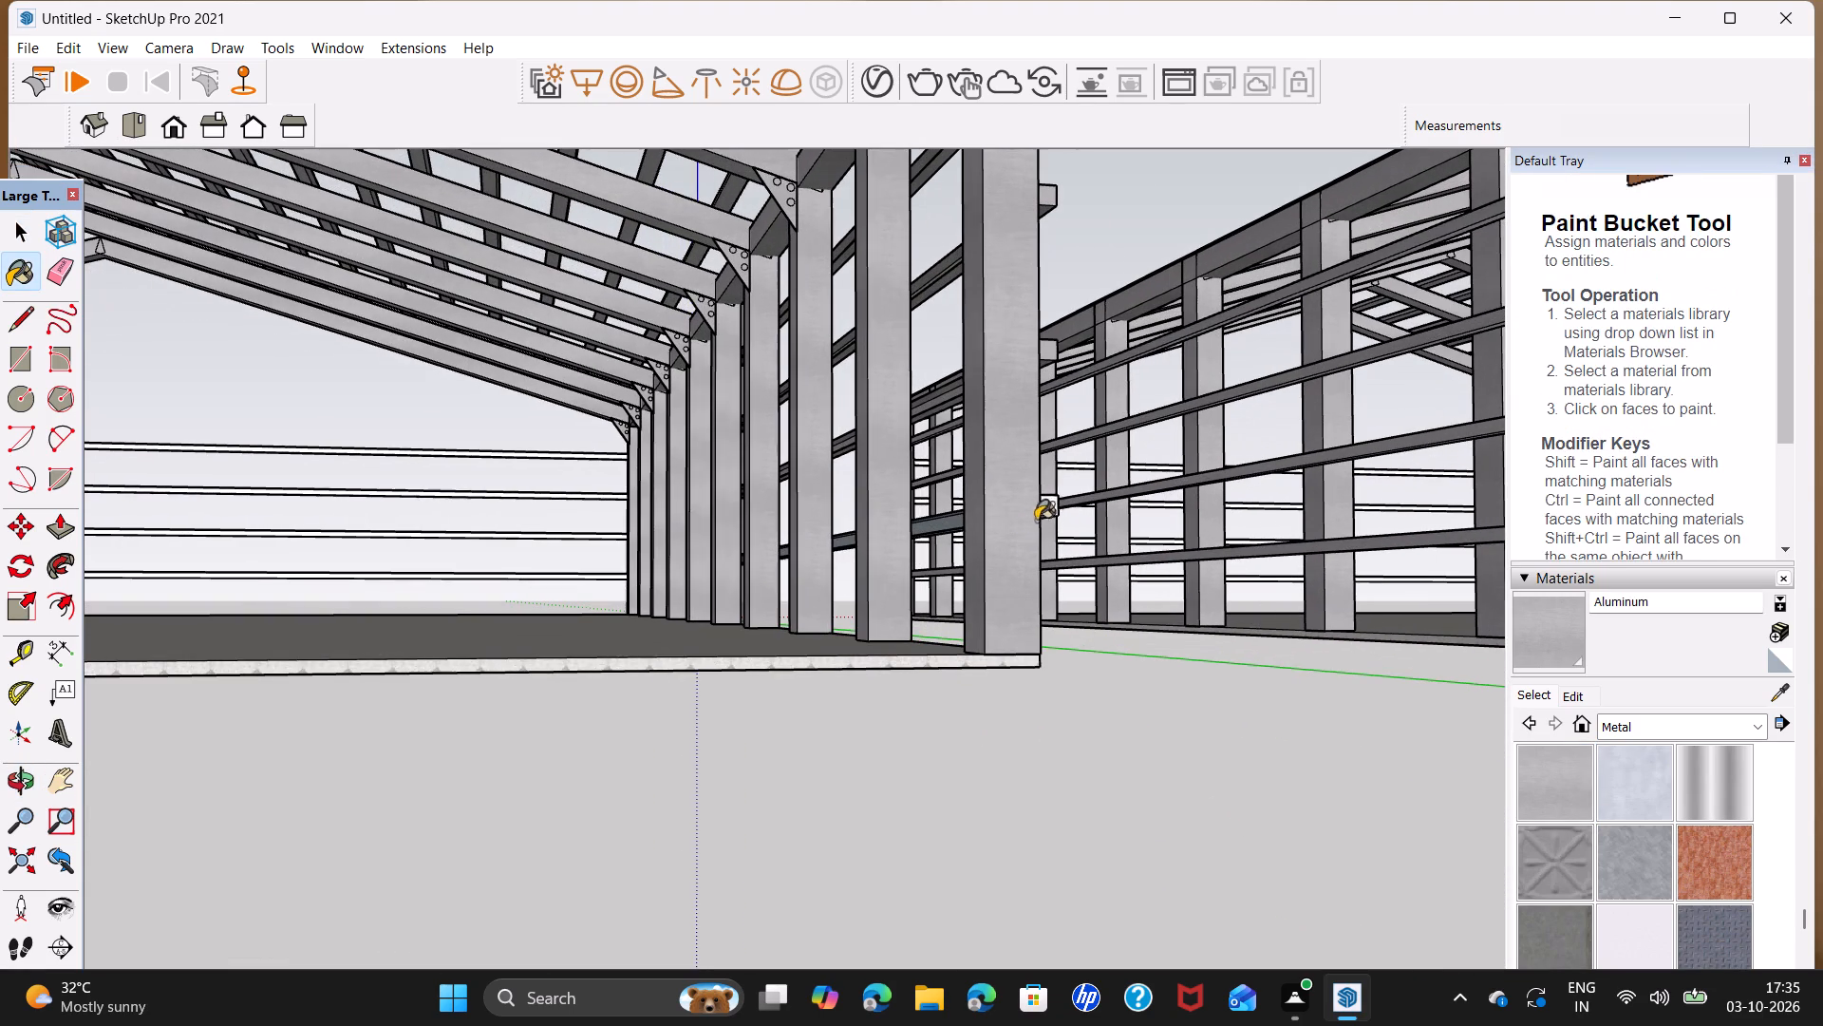
pyautogui.click(1056, 510)
# Paint the unpainted lowest wall rail end at the building's opposite, outer front corner column with Aluminum.
pyautogui.scroll(-5, 1228, 473)
pyautogui.keyDown('shift'); pyautogui.moveTo(1254, 463); pyautogui.dragTo(947, 599, button='middle'); pyautogui.keyUp('shift')
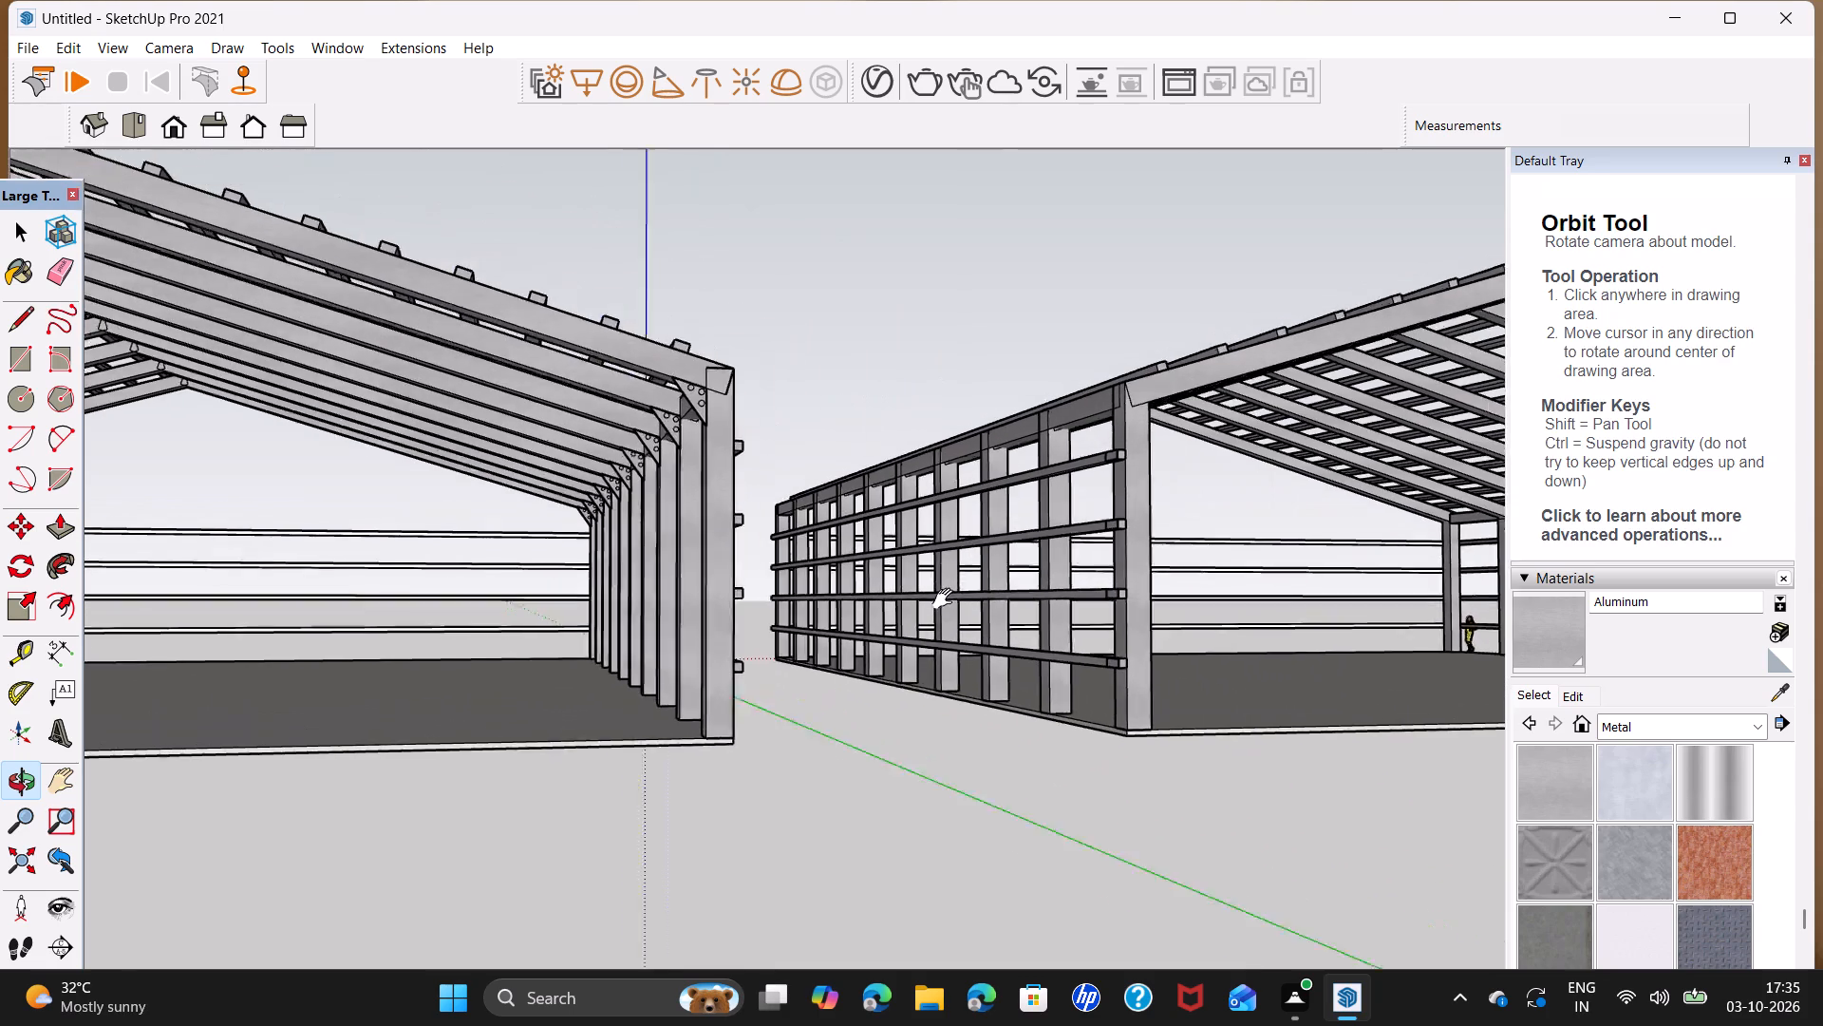
pyautogui.keyDown('shift'); pyautogui.moveTo(947, 599); pyautogui.dragTo(945, 600, button='middle'); pyautogui.keyUp('shift')
pyautogui.scroll(5, 1122, 454)
pyautogui.scroll(-5, 395, 679)
pyautogui.moveTo(371, 665); pyautogui.dragTo(1325, 668, button='middle')
pyautogui.scroll(-6, 1089, 687)
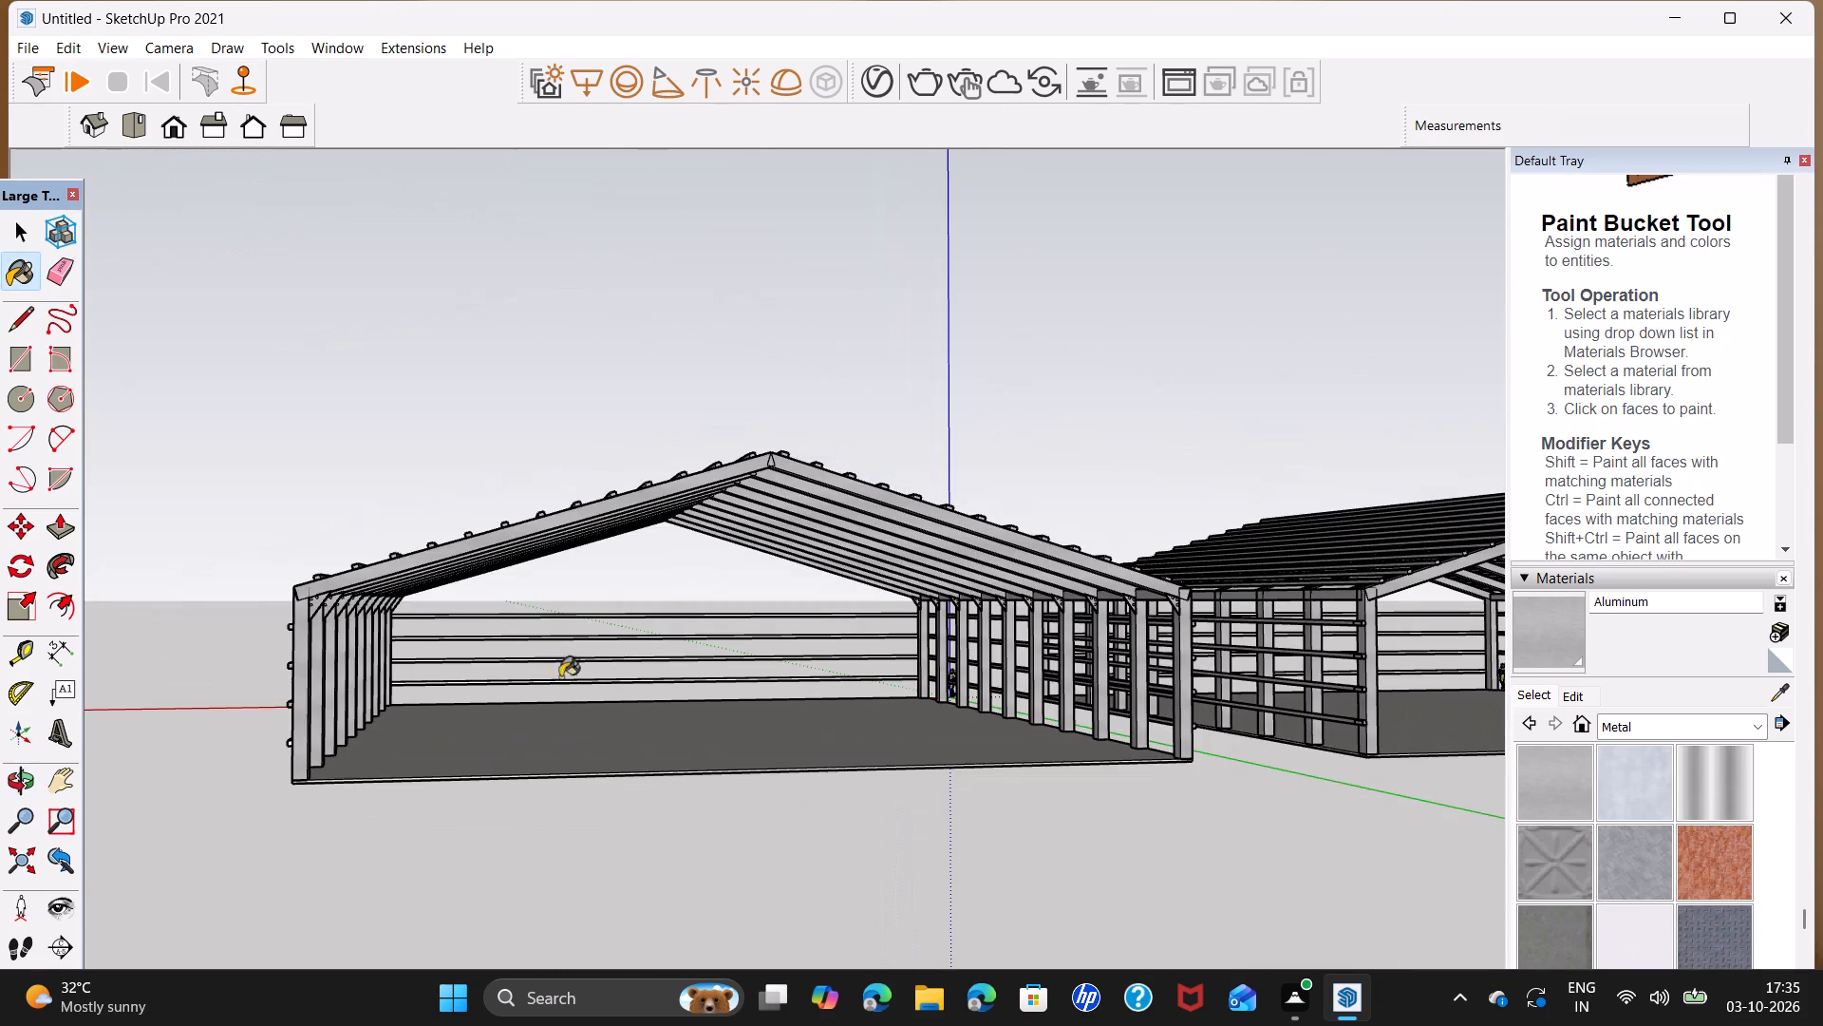
pyautogui.keyDown('shift'); pyautogui.moveTo(400, 646); pyautogui.dragTo(622, 609, button='middle'); pyautogui.keyUp('shift')
pyautogui.scroll(11, 664, 689)
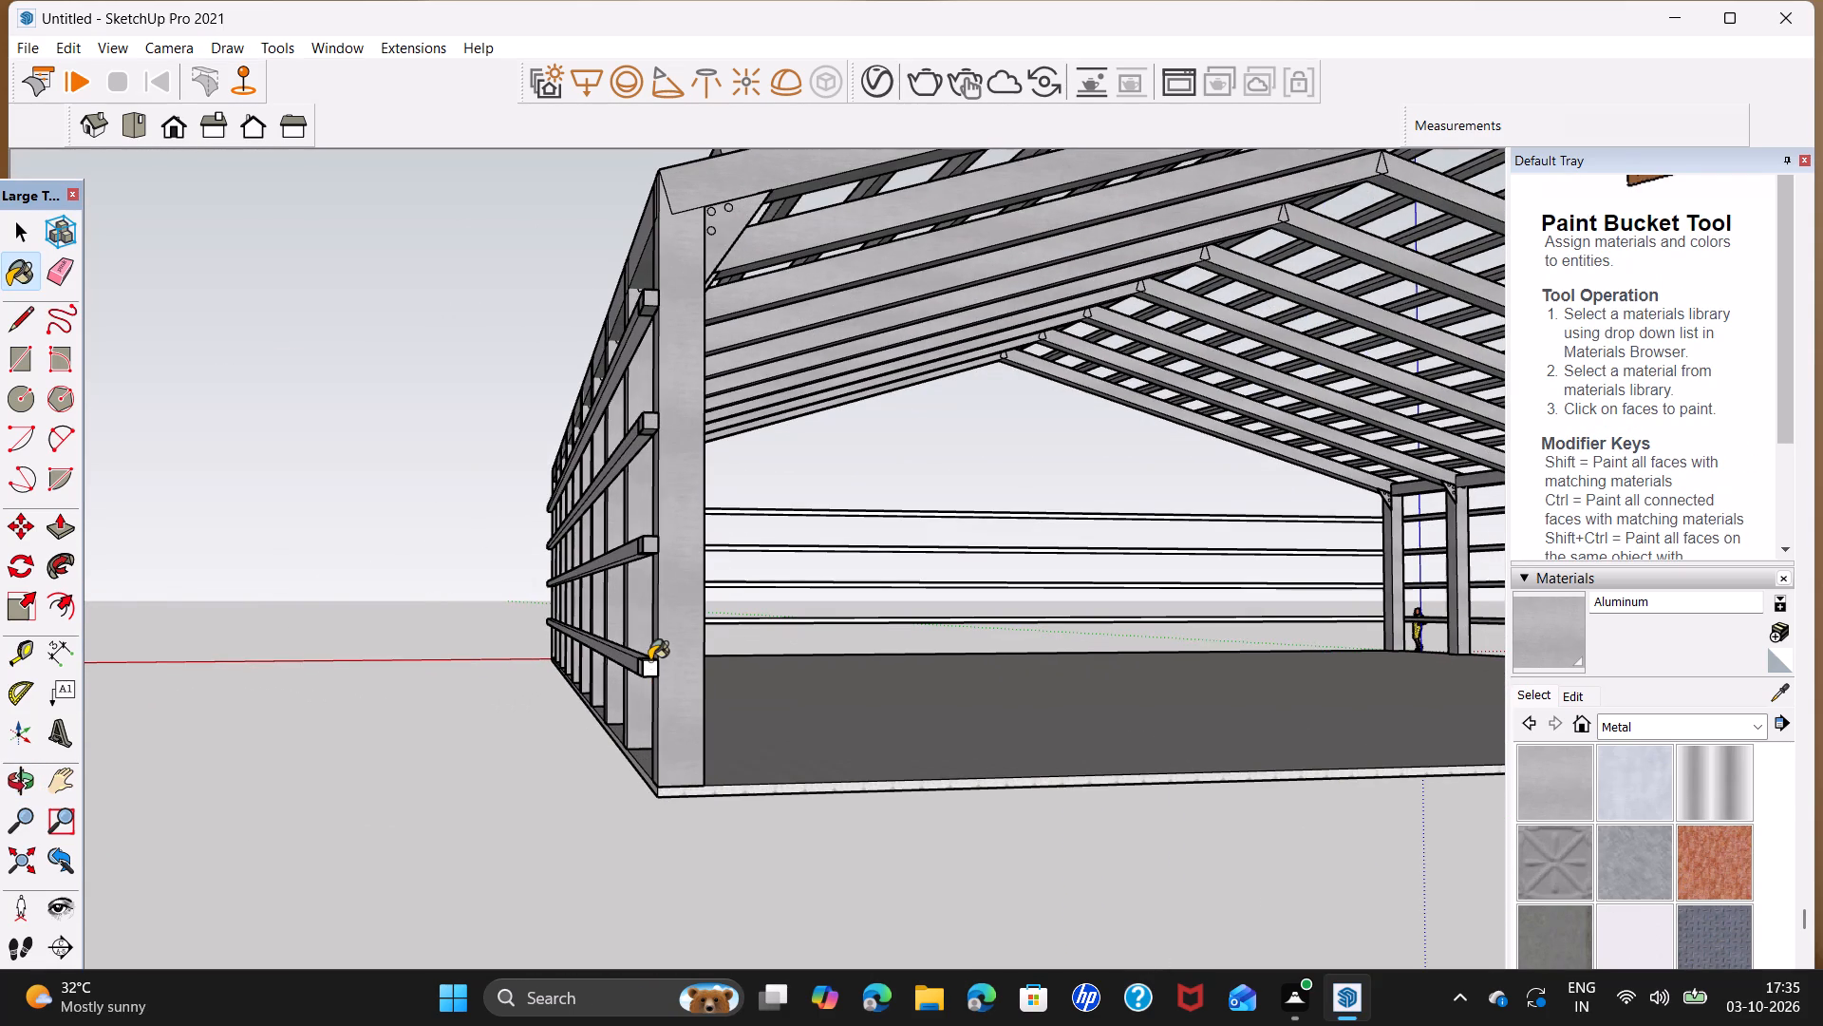
pyautogui.click(650, 668)
# Examine both building frames from the front and above, checking the rail ends and roof framing.
pyautogui.scroll(-2, 667, 663)
pyautogui.scroll(-5, 883, 589)
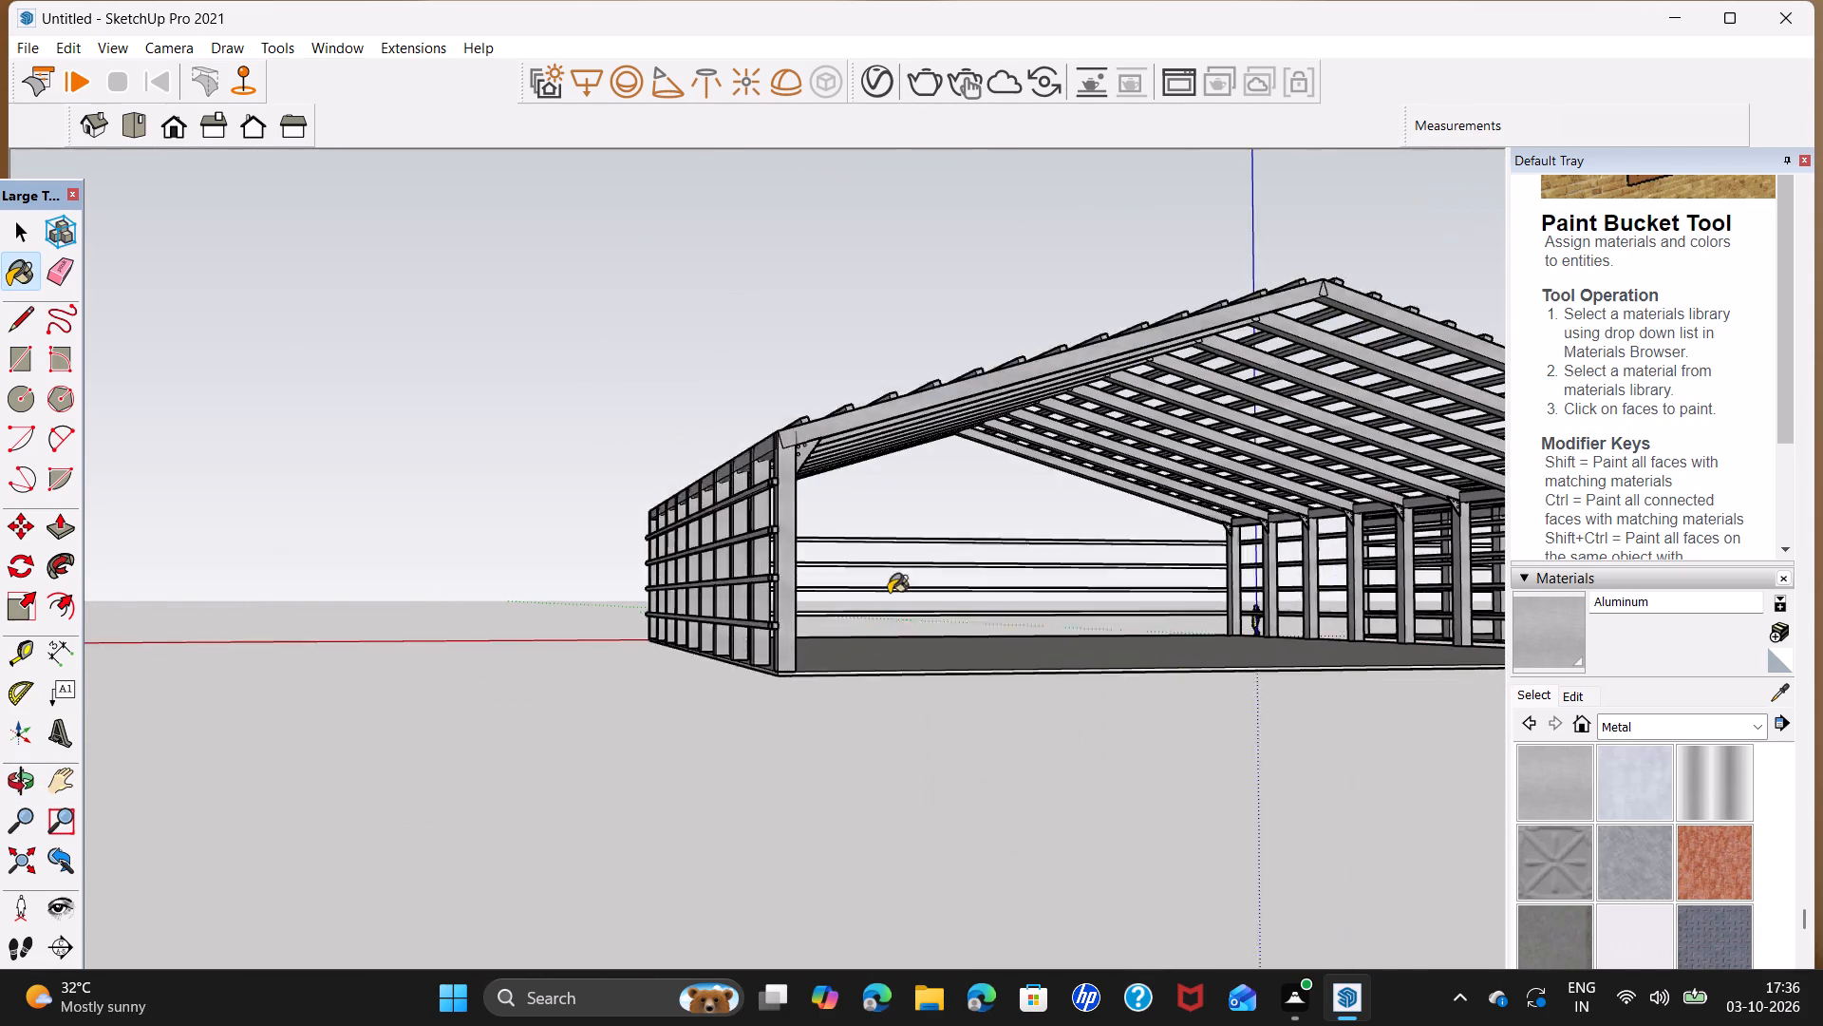
pyautogui.scroll(-1, 889, 593)
pyautogui.keyDown('shift'); pyautogui.moveTo(1156, 602); pyautogui.dragTo(754, 712, button='middle'); pyautogui.keyUp('shift')
pyautogui.scroll(-5, 759, 712)
pyautogui.keyDown('shift'); pyautogui.moveTo(1138, 665); pyautogui.dragTo(764, 648, button='middle'); pyautogui.keyUp('shift')
pyautogui.scroll(17, 912, 651)
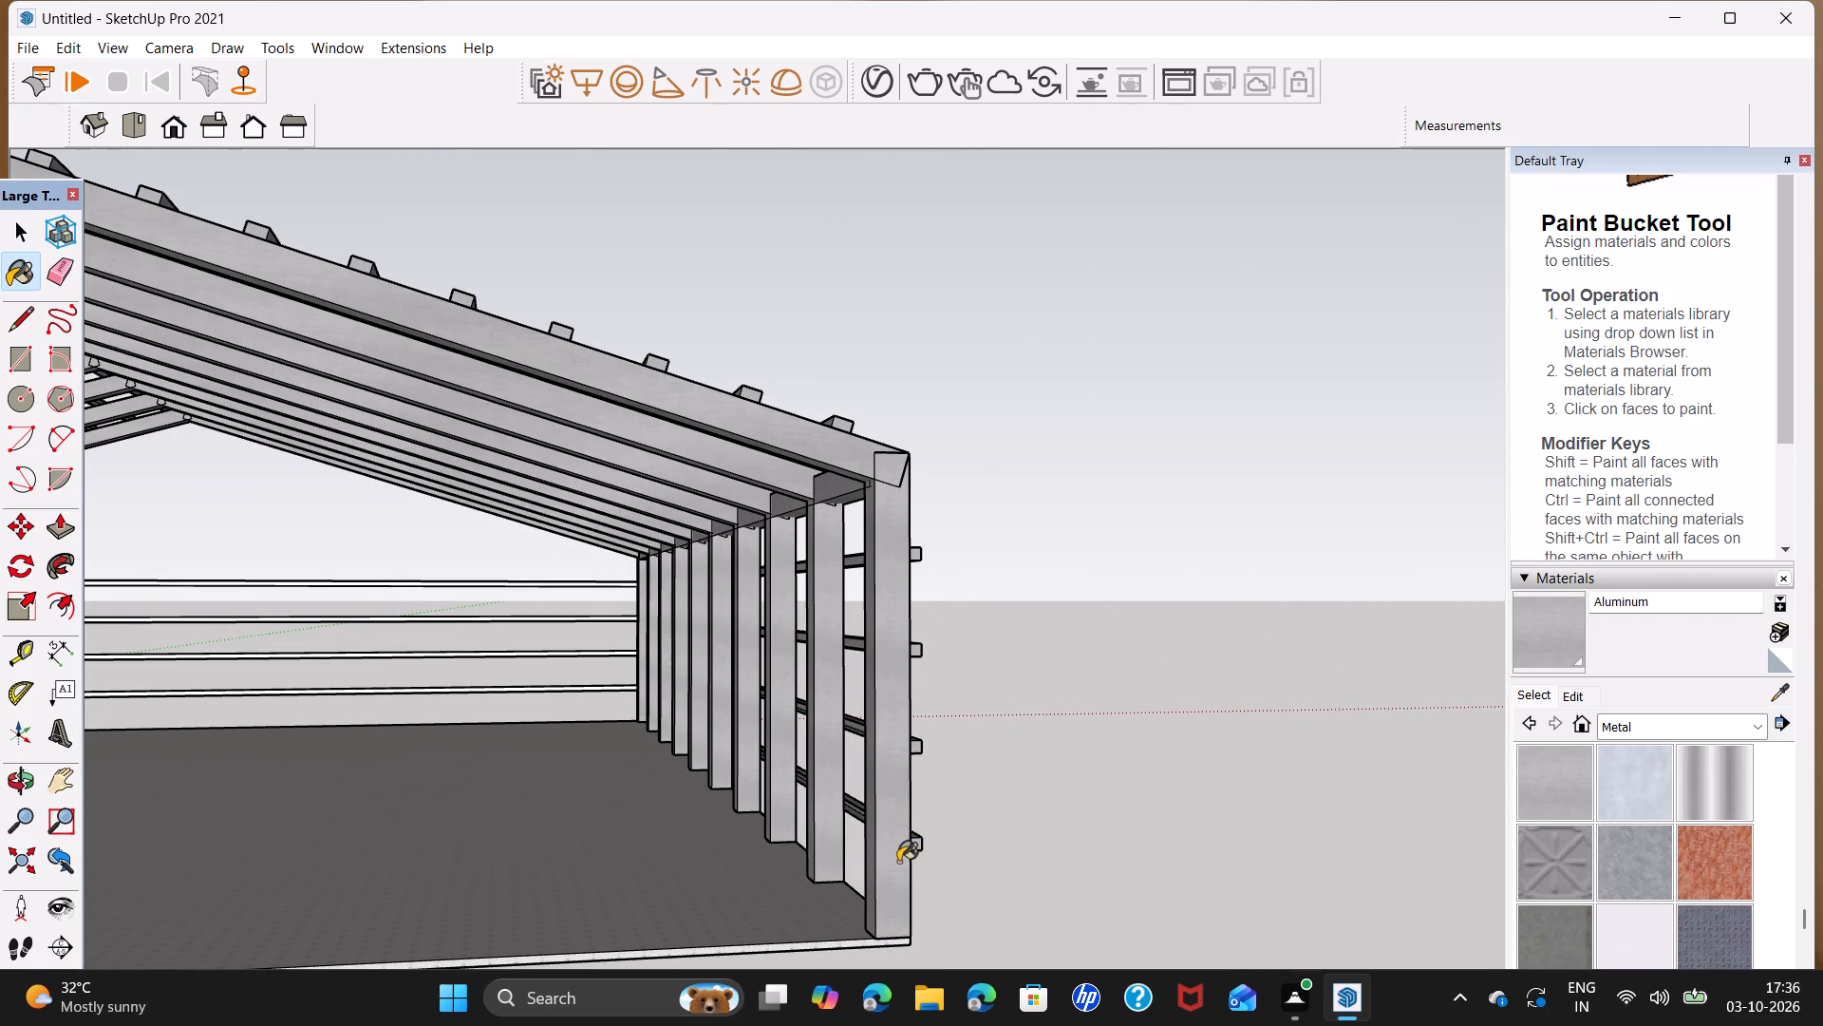
pyautogui.press('space')
pyautogui.scroll(-4, 1055, 775)
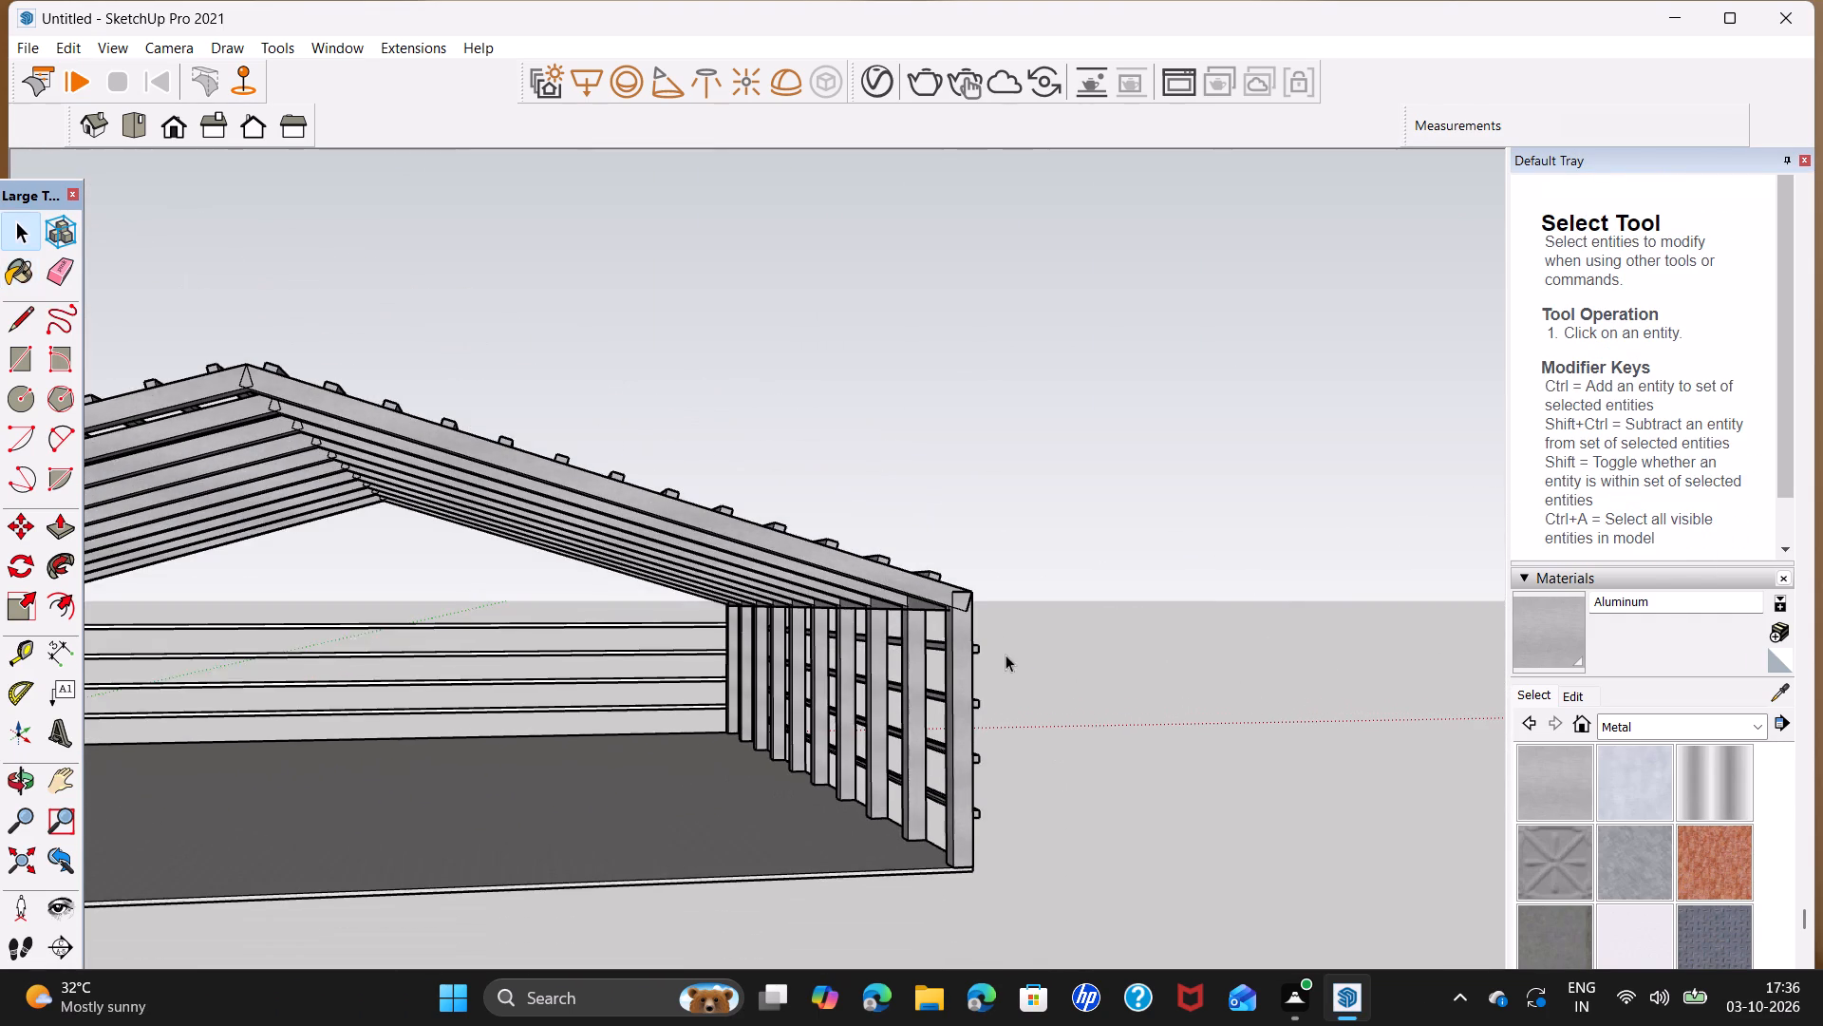
pyautogui.moveTo(1001, 650); pyautogui.dragTo(1060, 912, button='middle')
pyautogui.scroll(-3, 743, 698)
pyautogui.keyDown('shift'); pyautogui.moveTo(603, 652); pyautogui.dragTo(1171, 558, button='middle'); pyautogui.keyUp('shift')
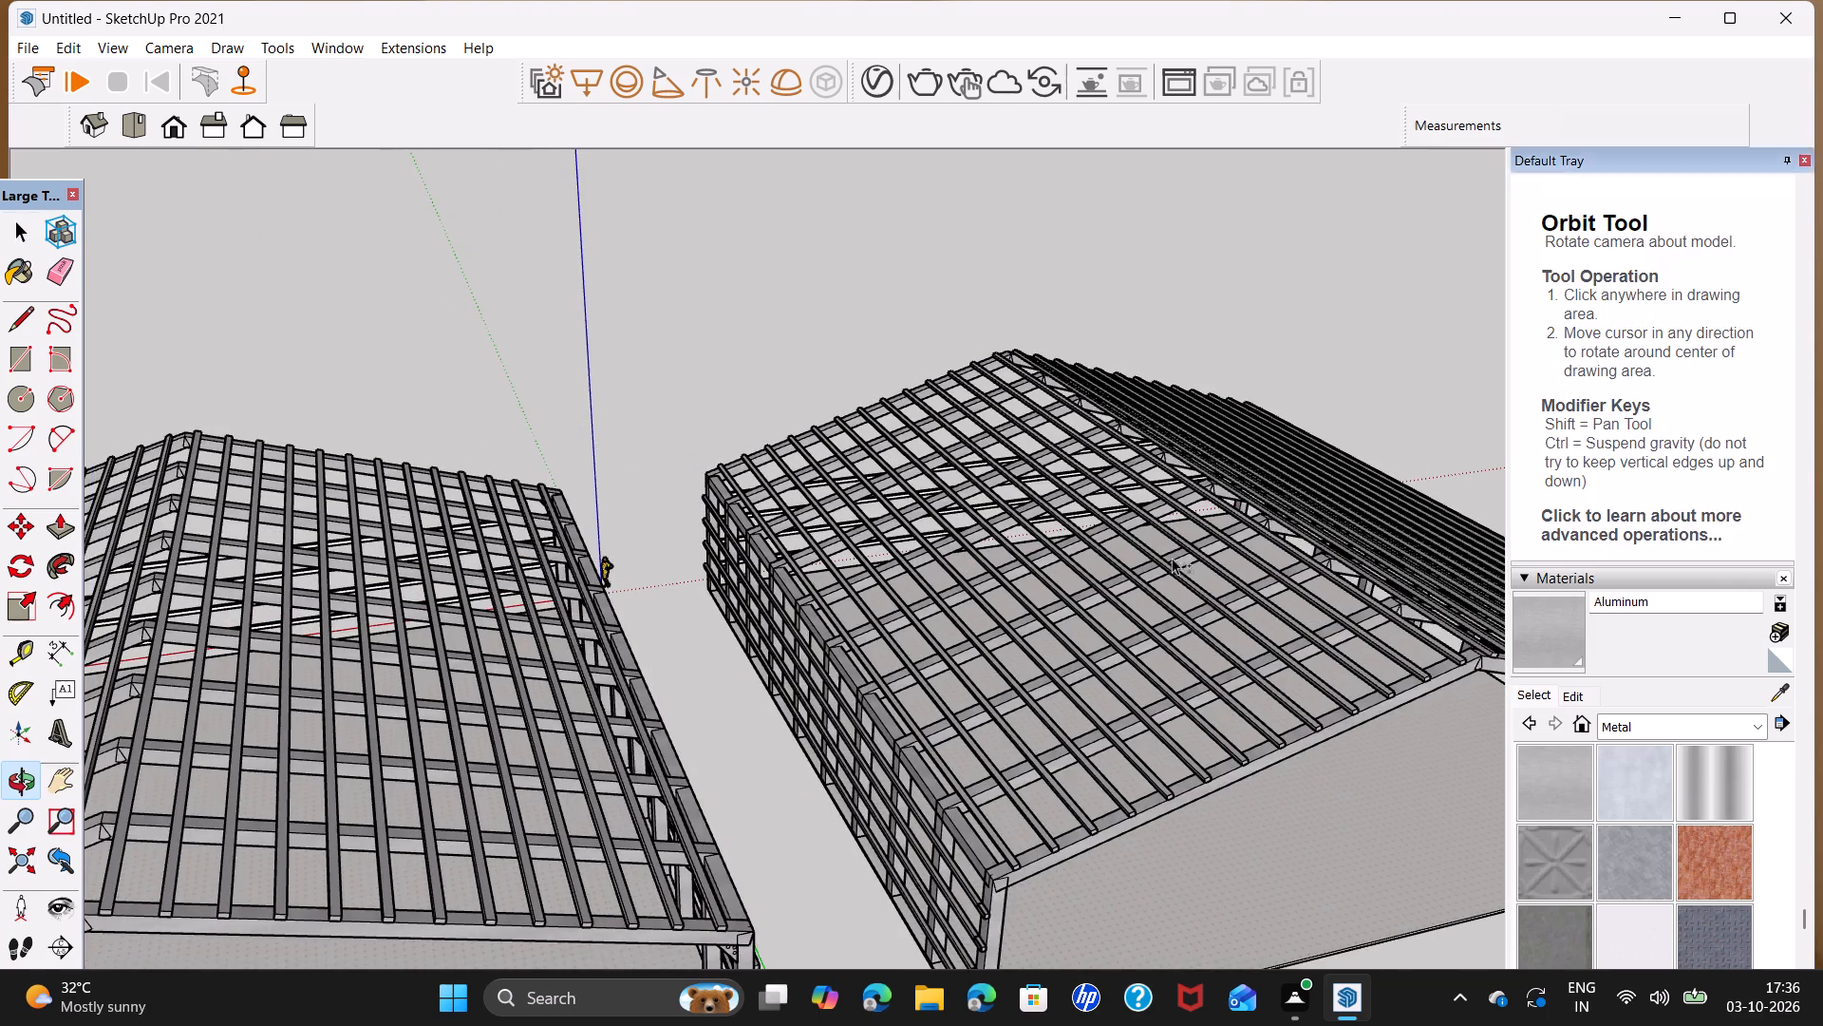
pyautogui.moveTo(1418, 743); pyautogui.dragTo(1265, 757, button='middle')
pyautogui.scroll(-5, 988, 680)
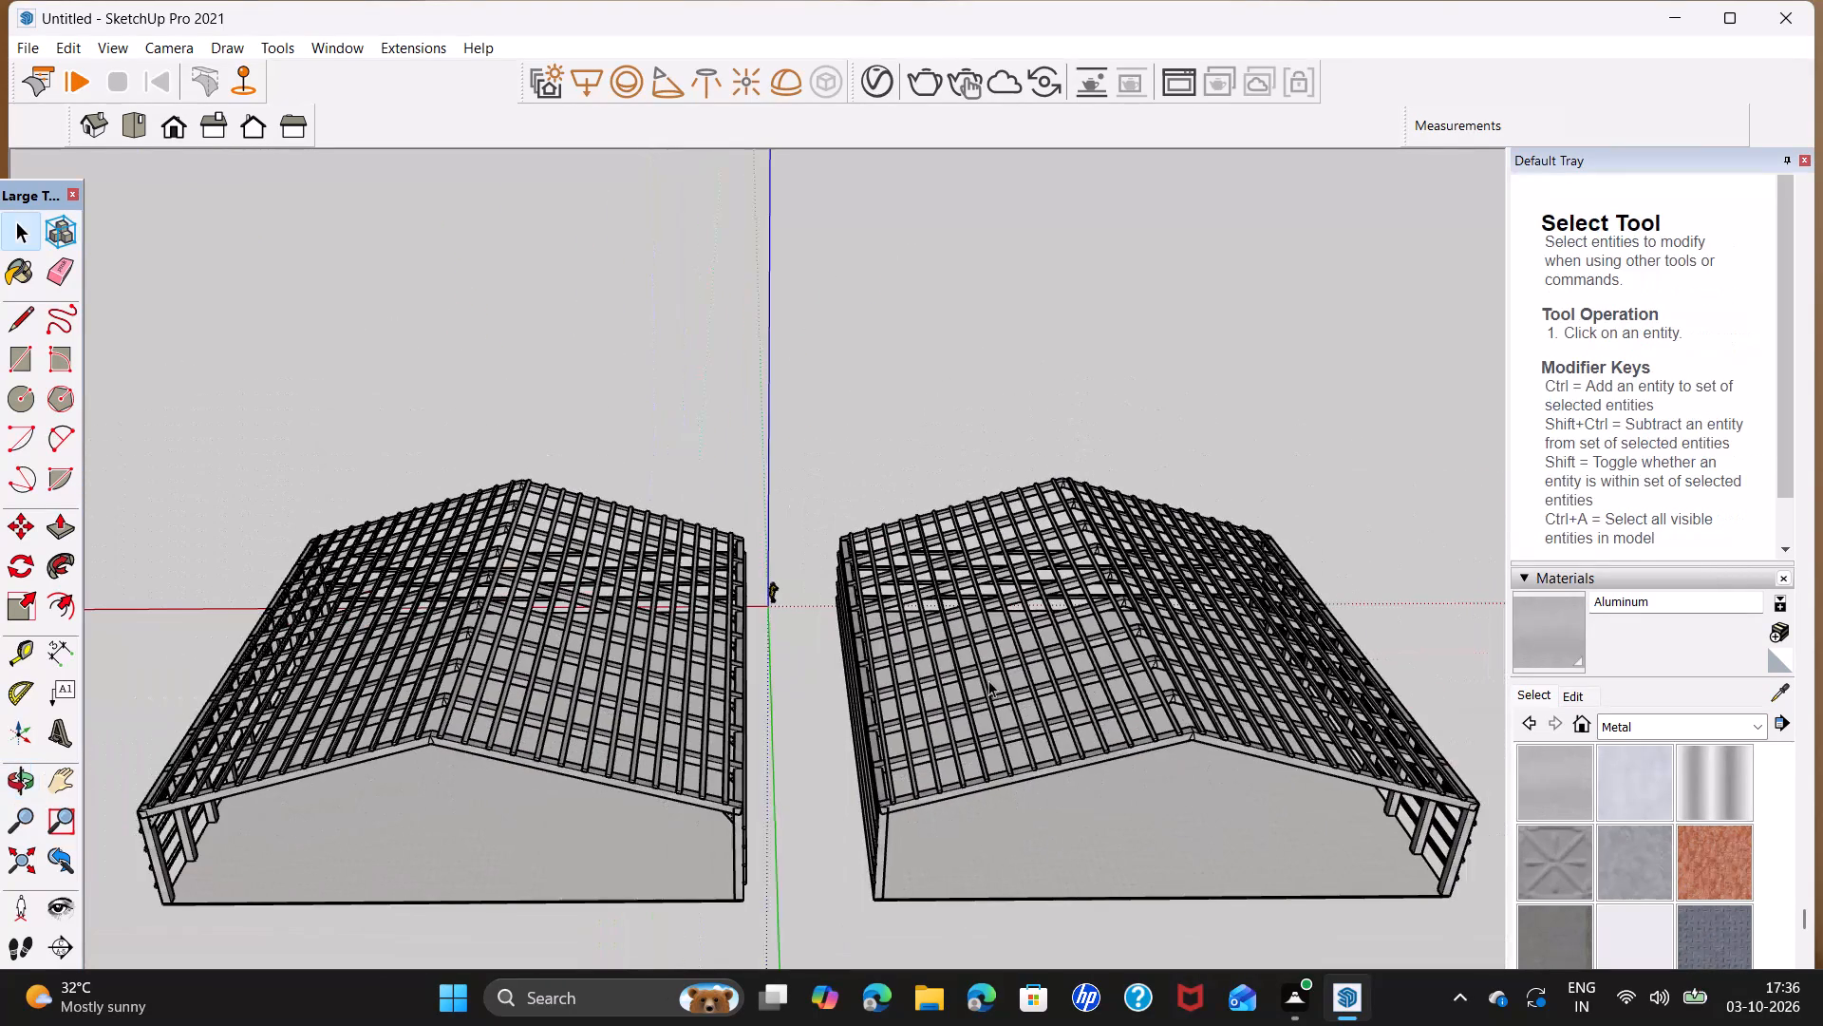
pyautogui.moveTo(988, 680); pyautogui.dragTo(1019, 792, button='middle')
pyautogui.scroll(-2, 1028, 774)
pyautogui.moveTo(1060, 762); pyautogui.dragTo(1050, 762, button='middle')
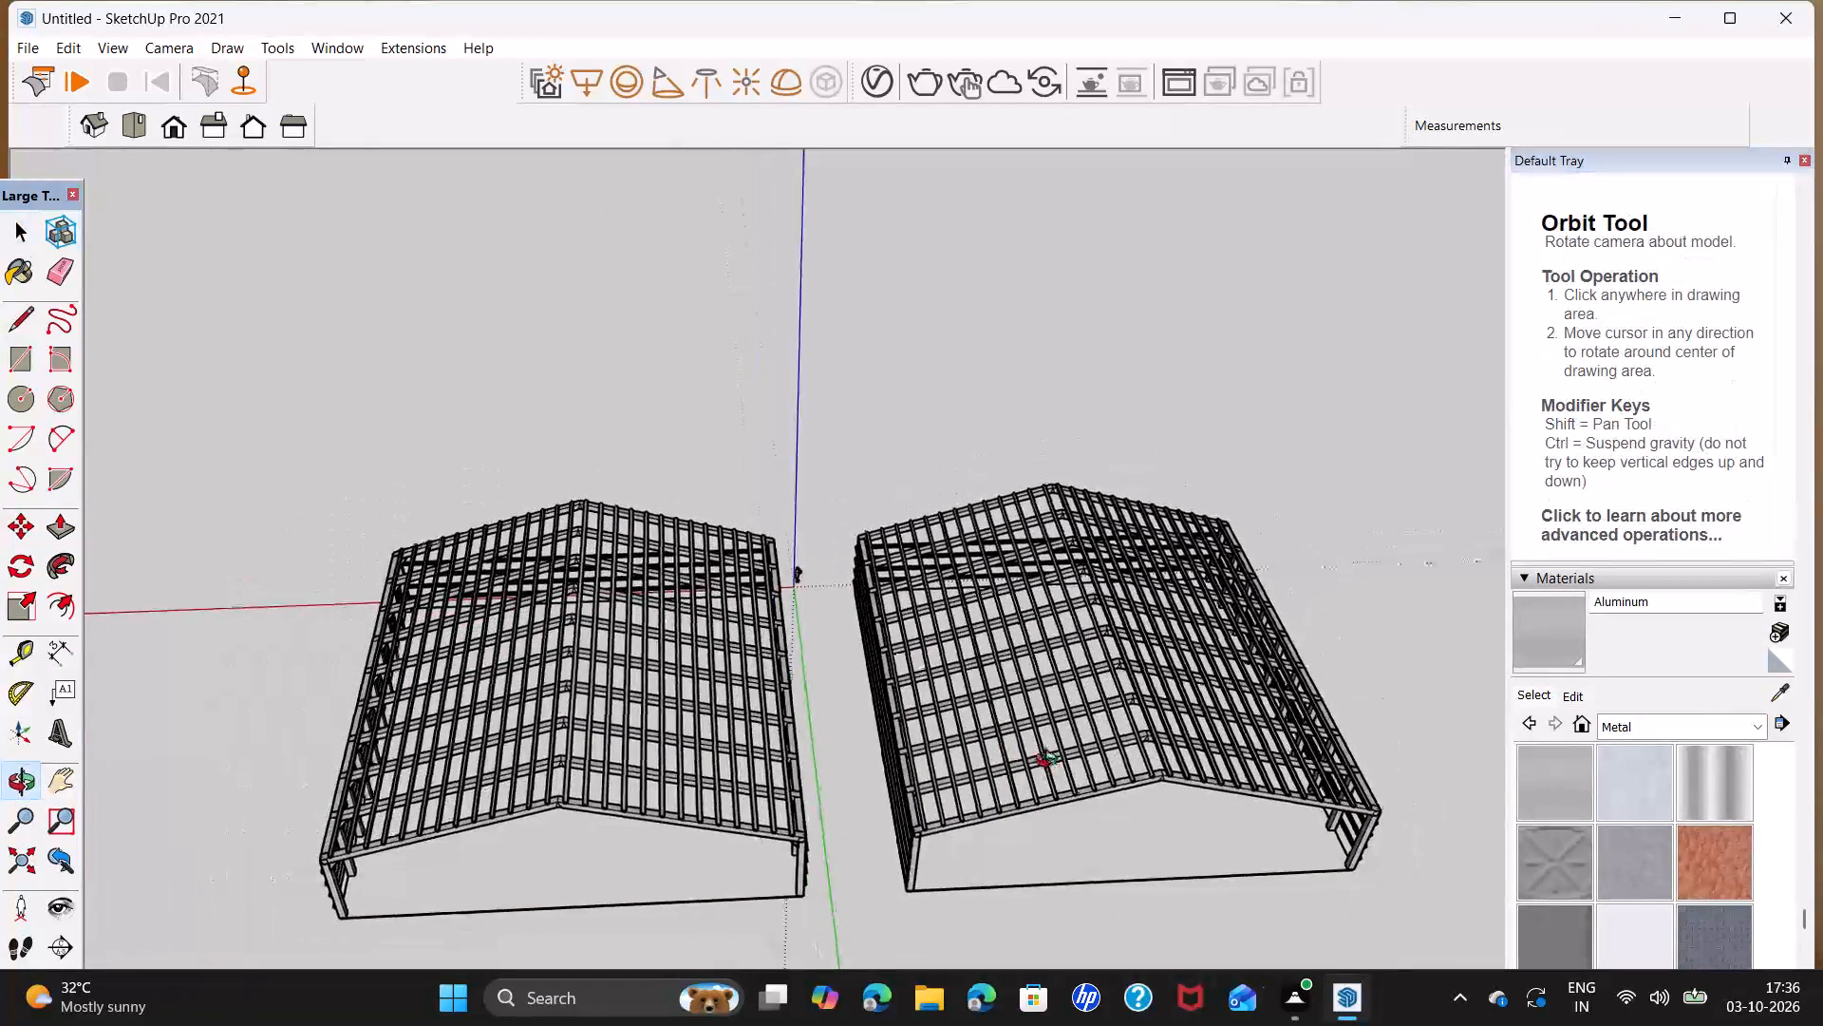
pyautogui.moveTo(1050, 762); pyautogui.dragTo(1007, 765, button='middle')
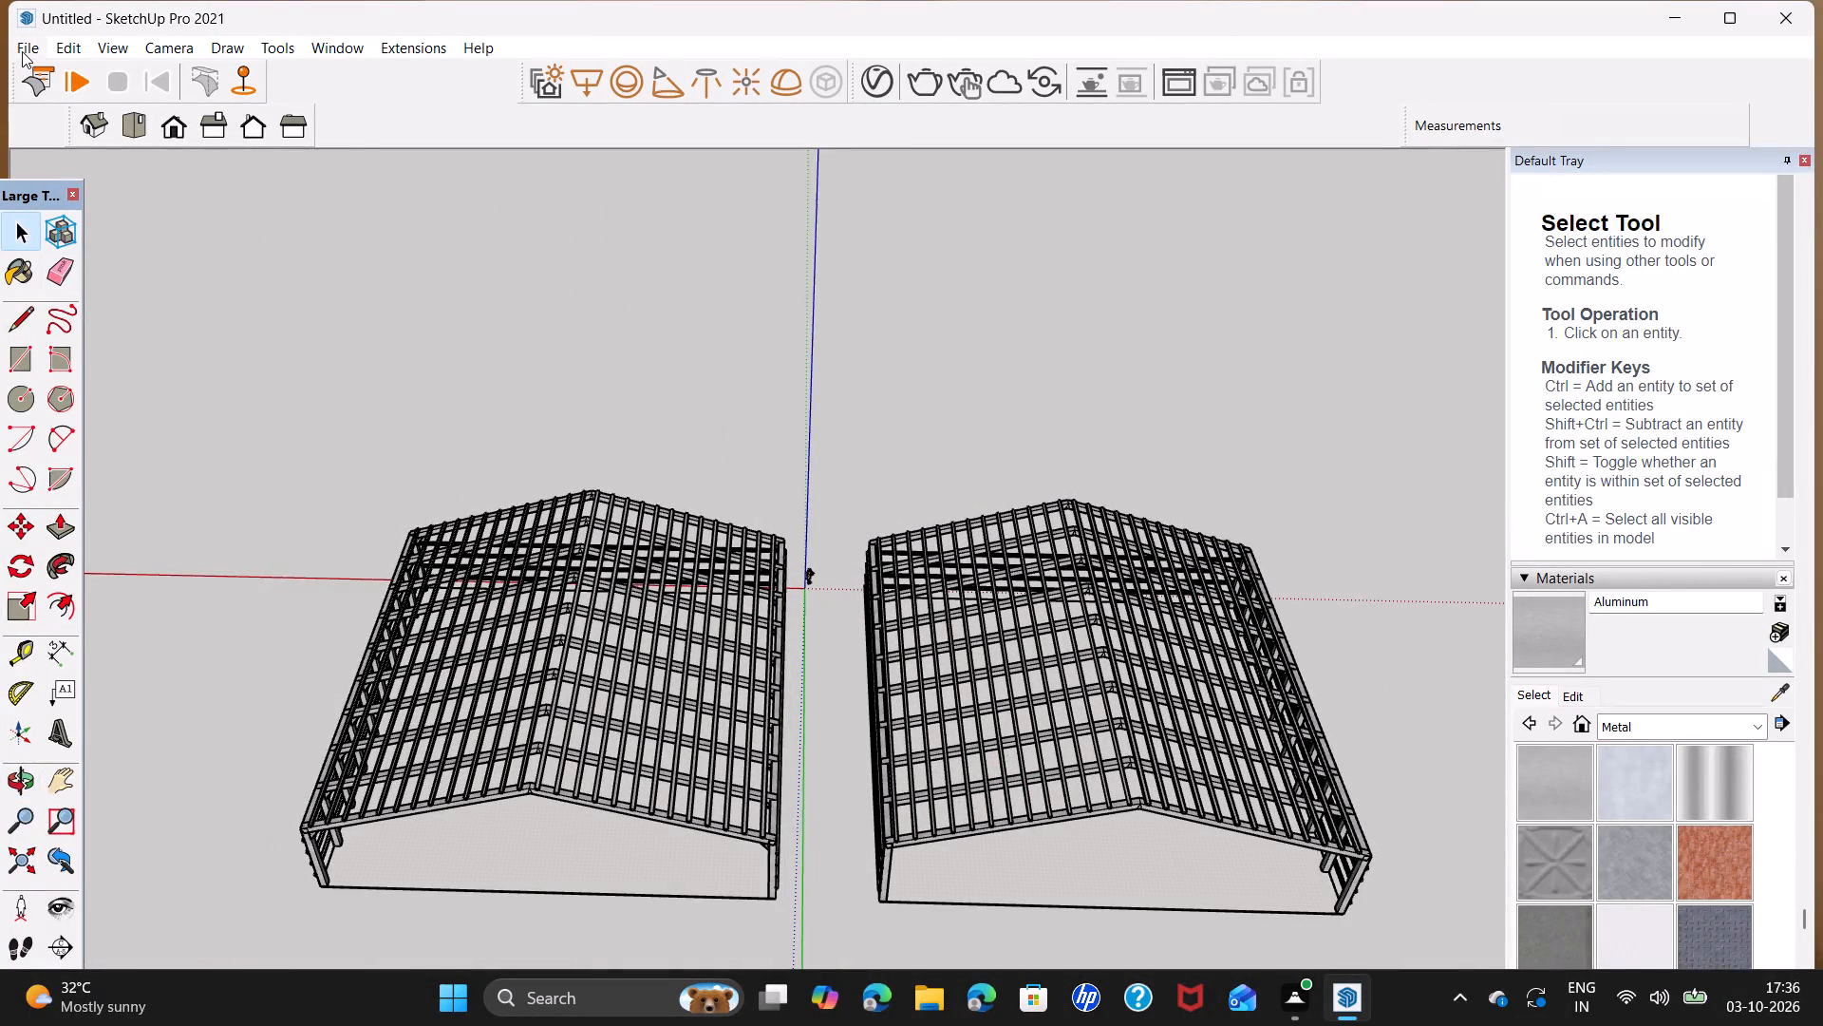
# Save the model to the Desktop as "shed 03.10.26" in SketchUp Models (*.skp) format.
pyautogui.click(22, 51)
pyautogui.click(82, 179)
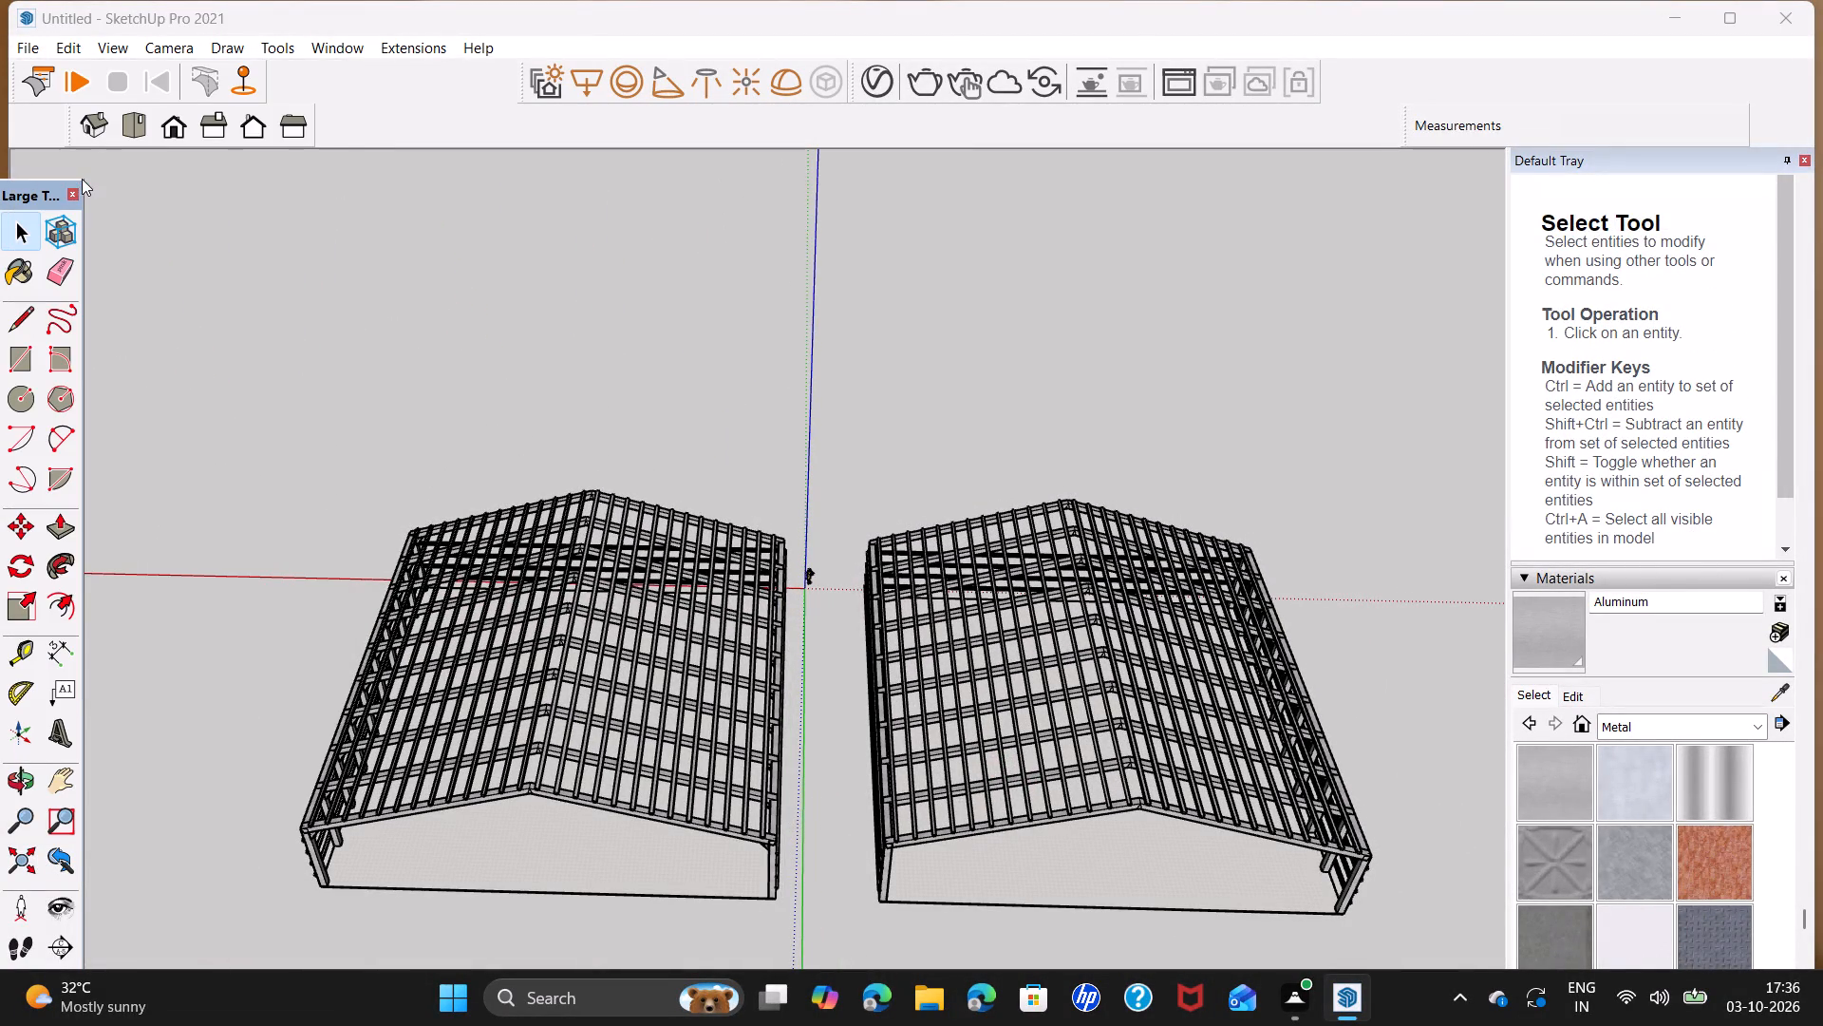
pyautogui.press('BackSpace')
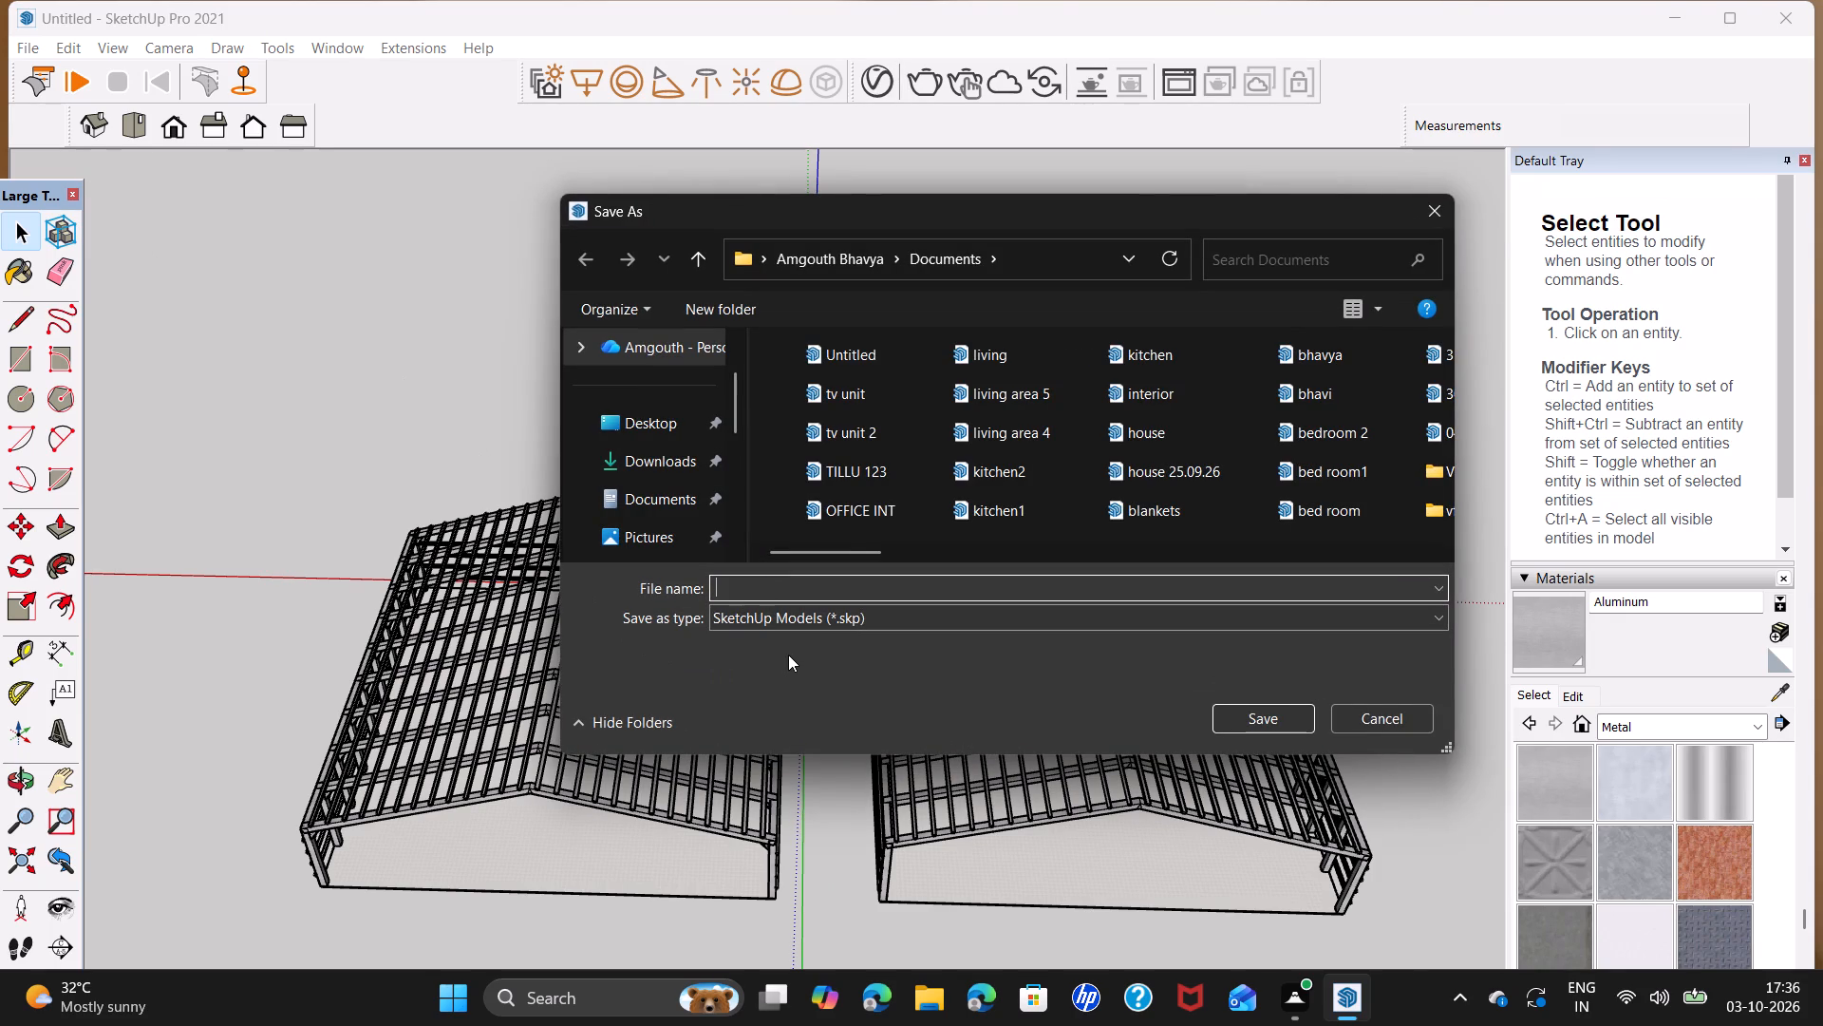
pyautogui.press('BackSpace')
pyautogui.press('BackSpace')
pyautogui.write('shed')
pyautogui.press('space')
pyautogui.write('03.0')
pyautogui.press('BackSpace')
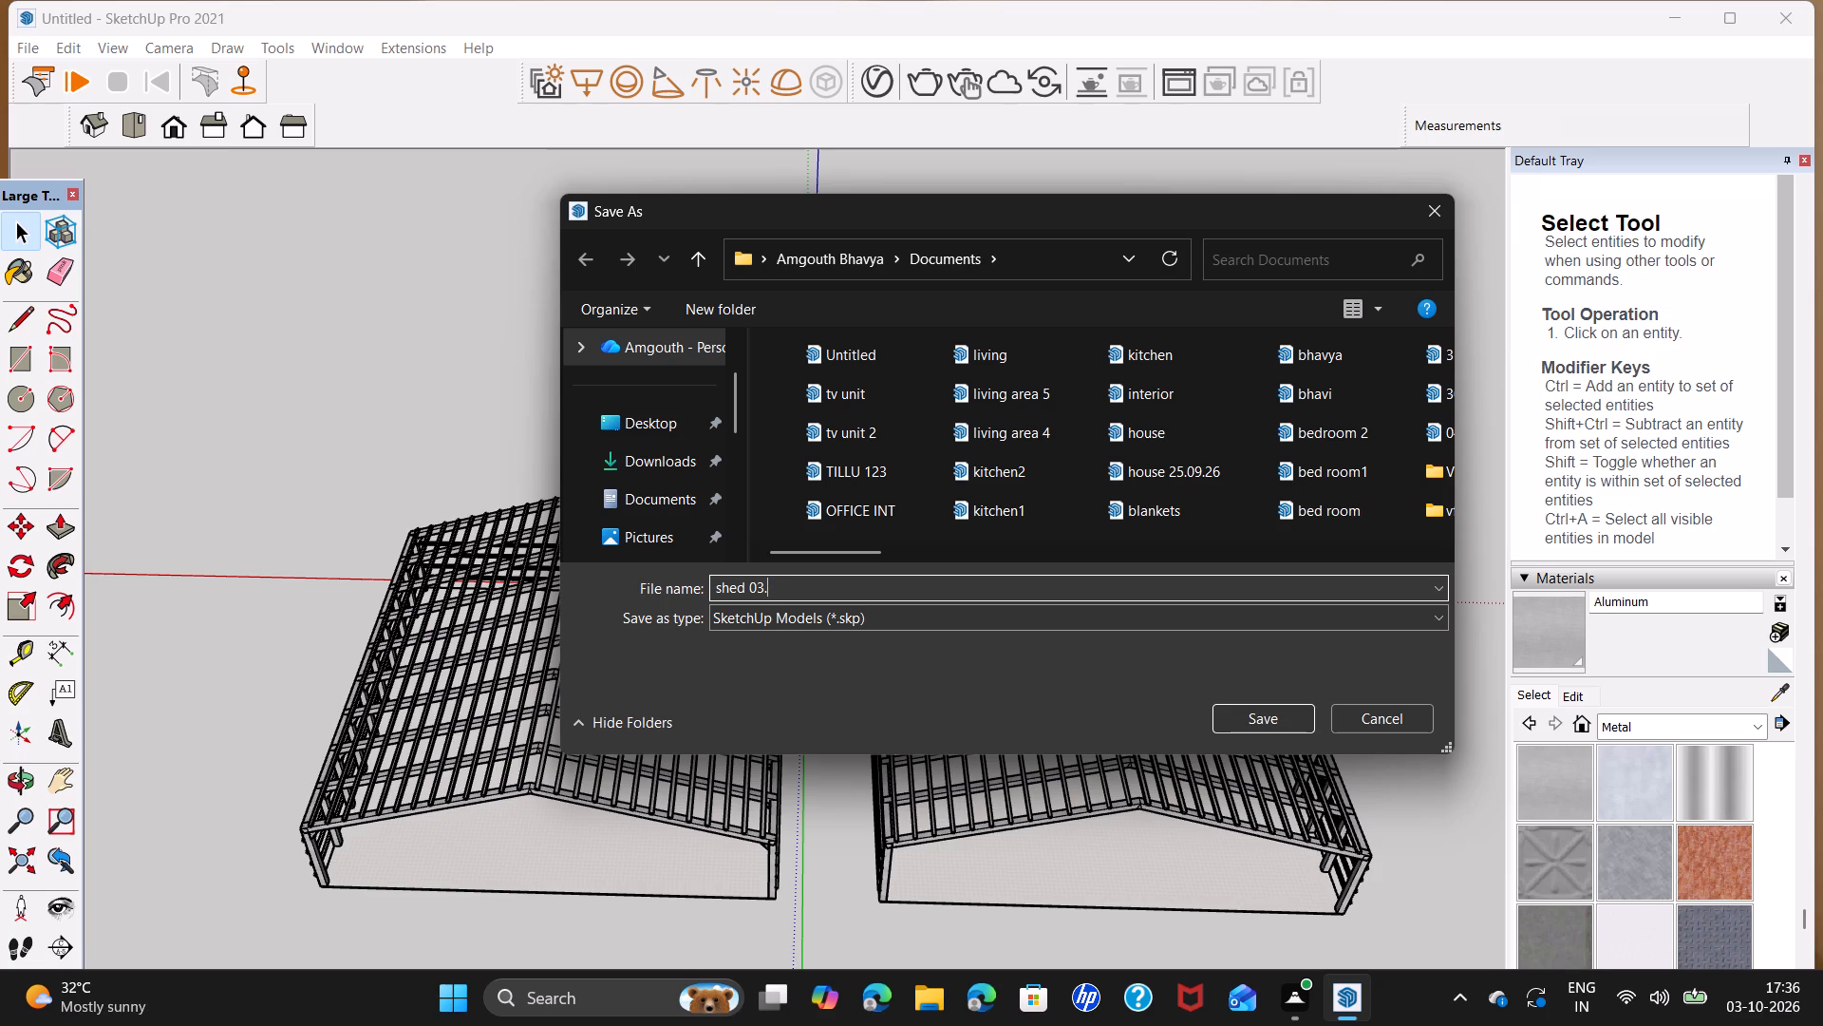
pyautogui.write('10')
pyautogui.write('.26')
pyautogui.click(648, 426)
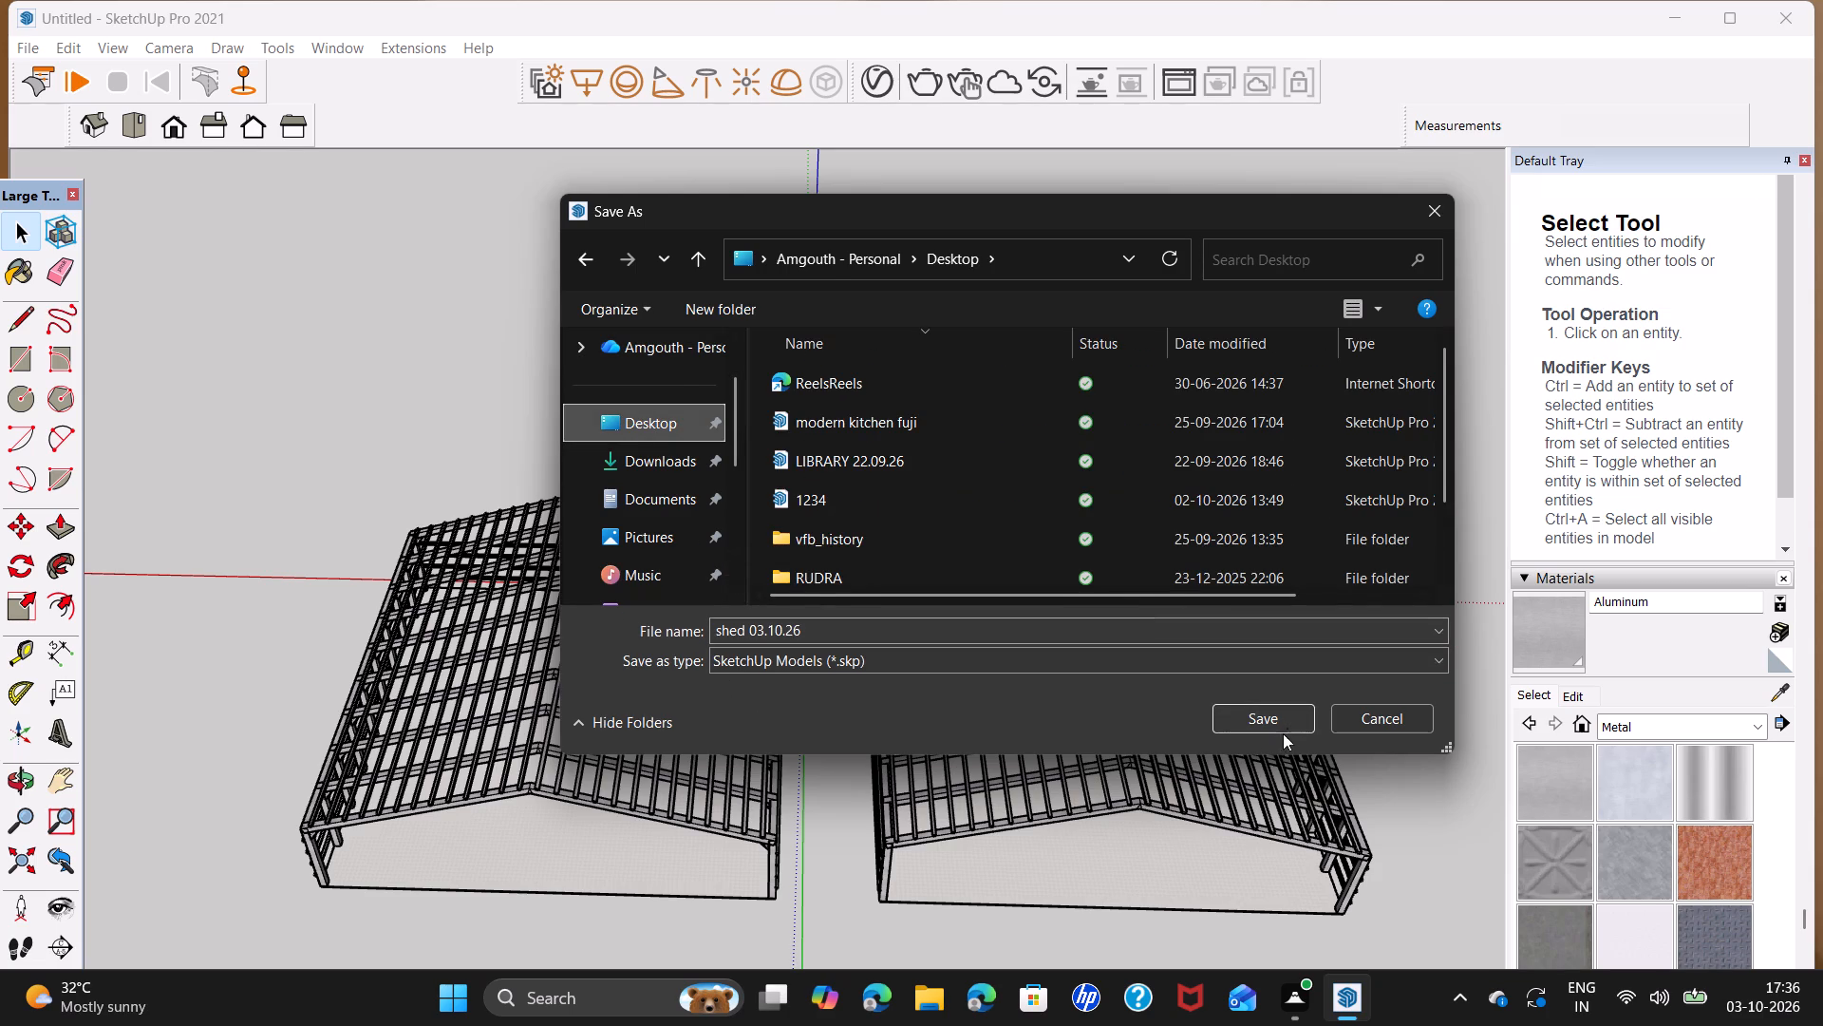
pyautogui.click(1287, 728)
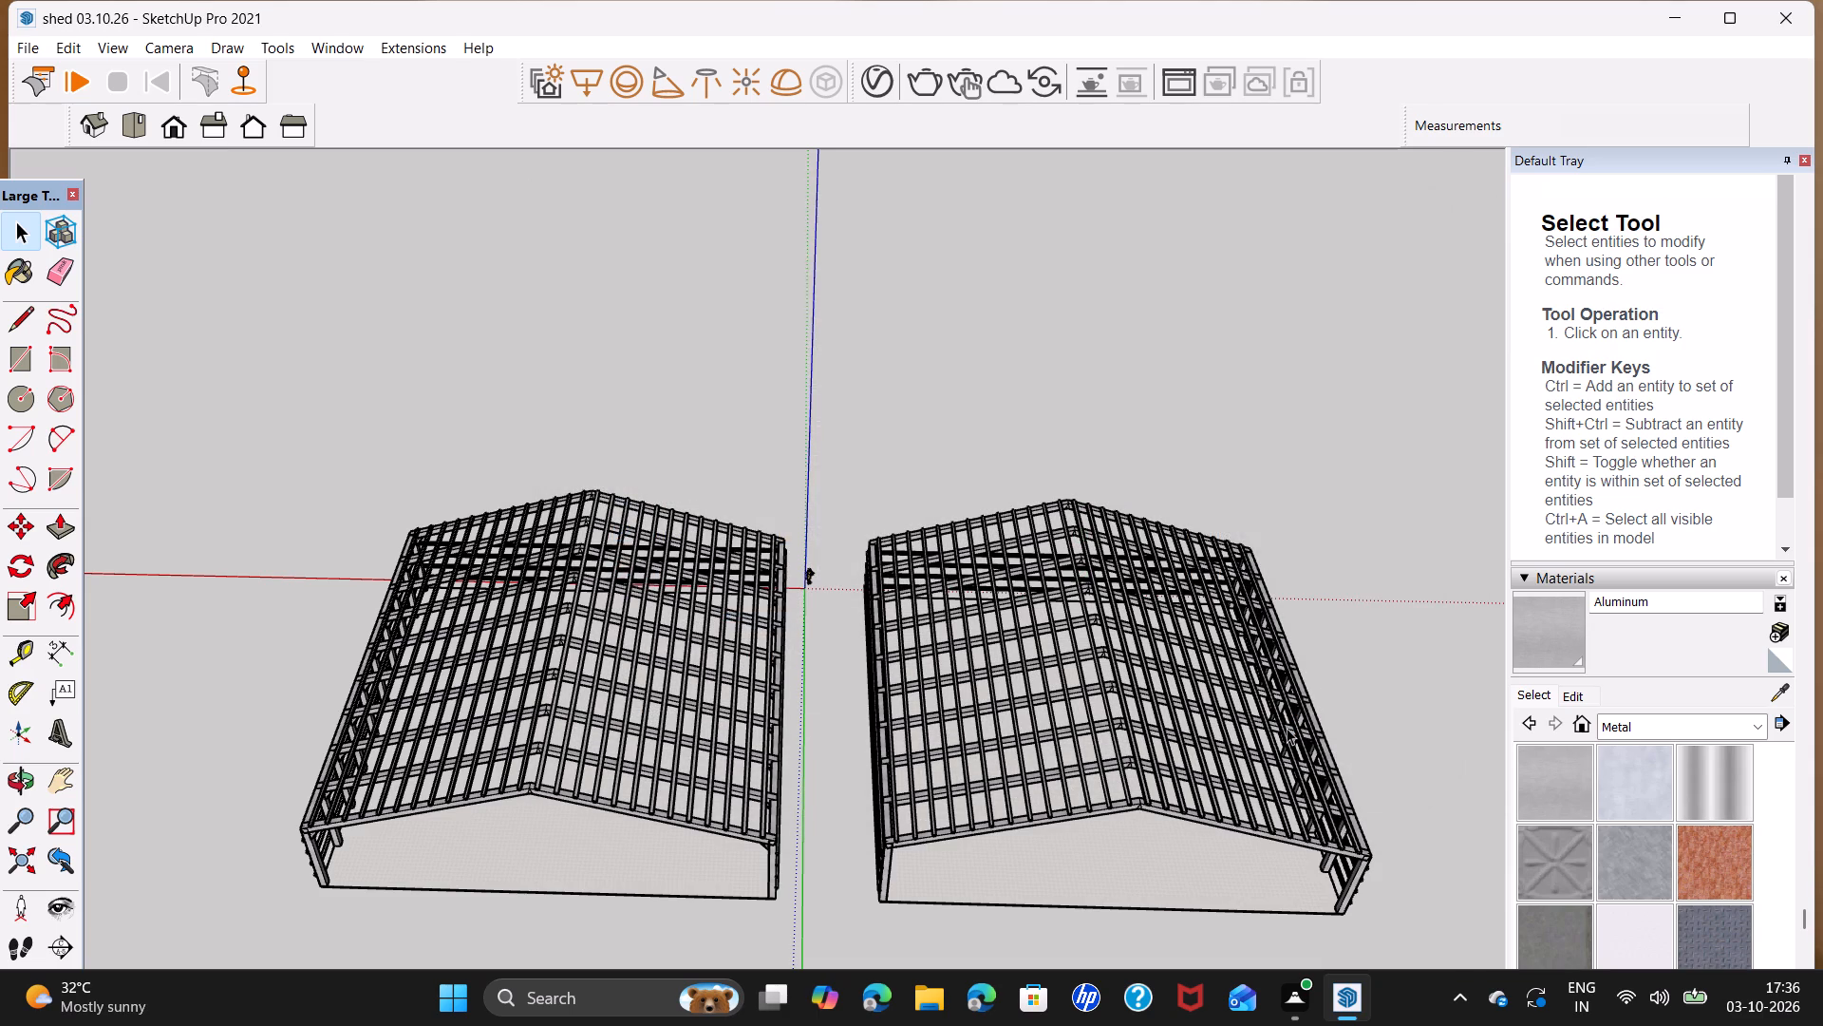